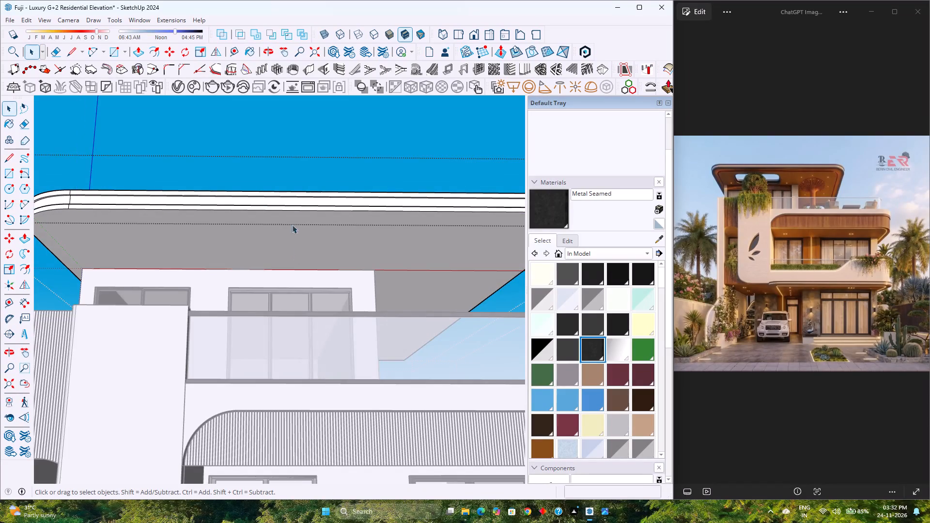
Place a guide line on the roof slab's top face, 2' in from and parallel to its front edge.
scroll(291, 215, down, 4)
middle_drag(283, 213, 208, 389)
scroll(207, 384, down, 1)
middle_drag(253, 215, 249, 231)
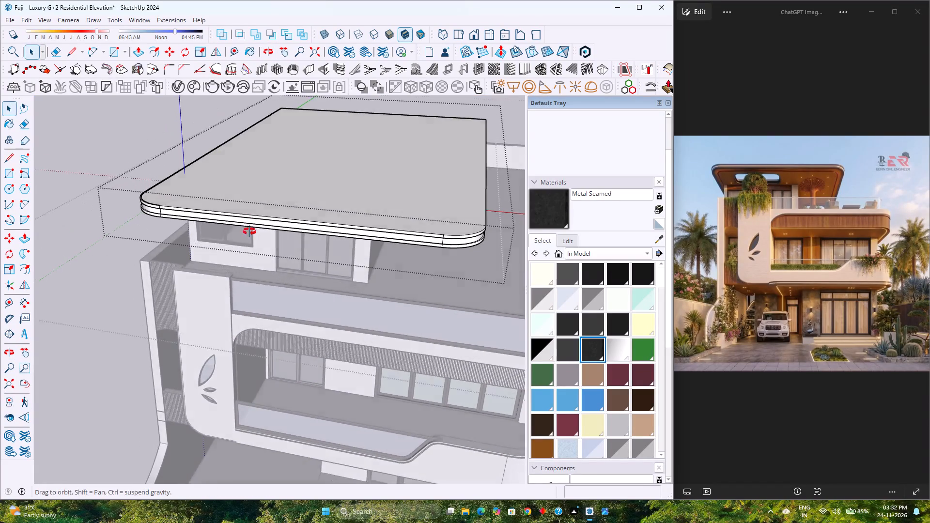
middle_drag(249, 231, 194, 368)
middle_click(192, 367)
scroll(316, 153, up, 6)
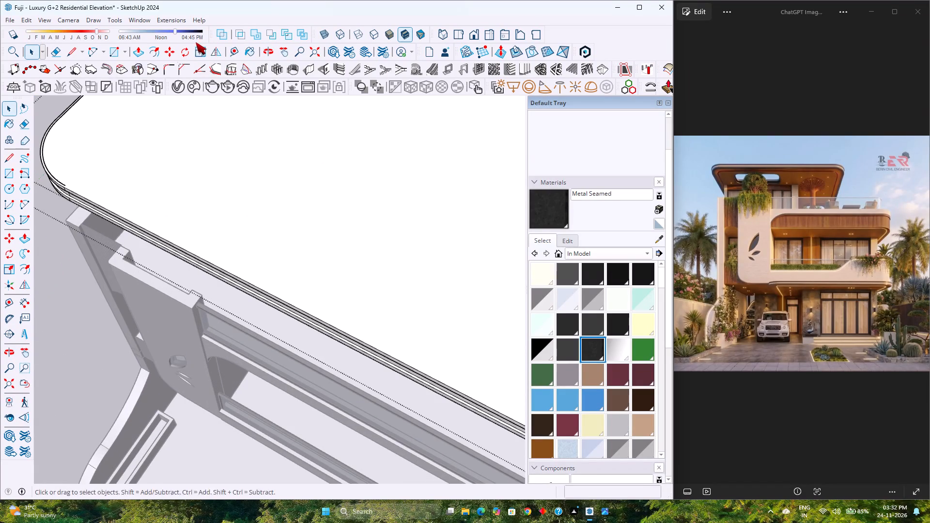
click(235, 49)
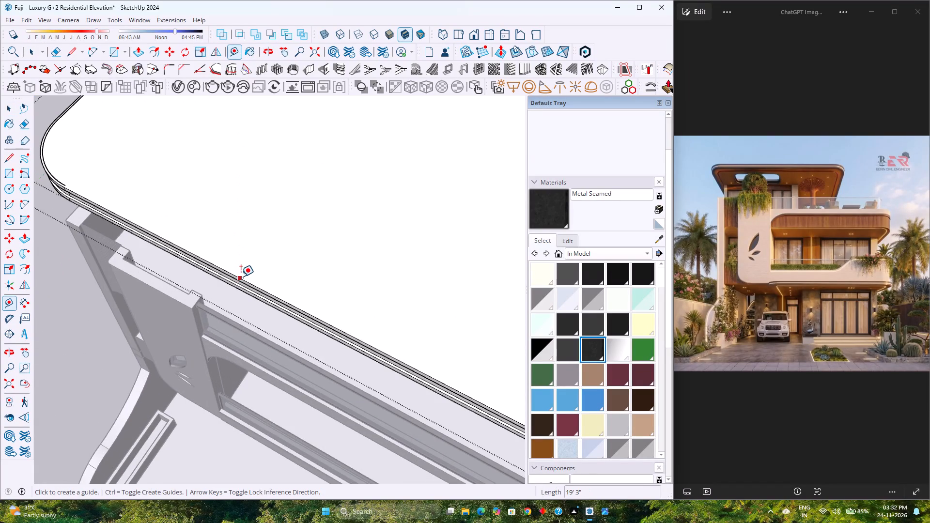
click(241, 277)
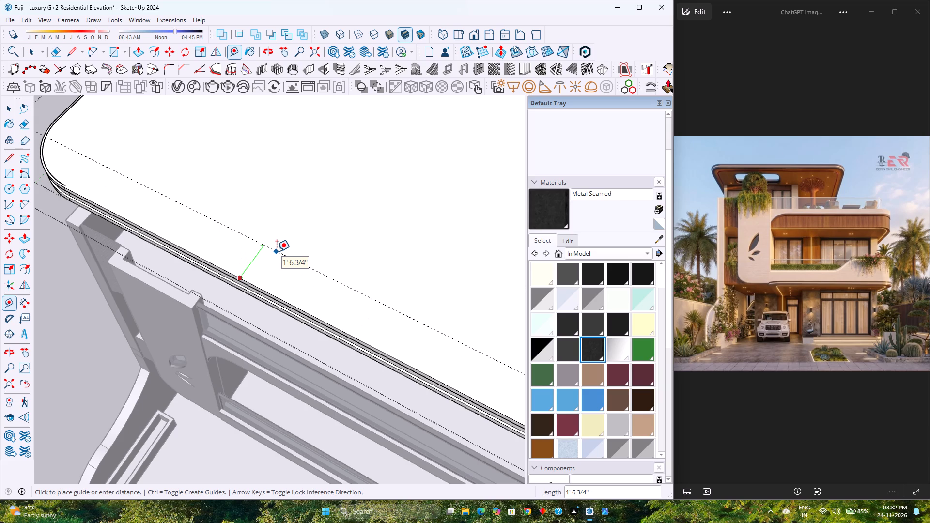
text(2')
key(Return)
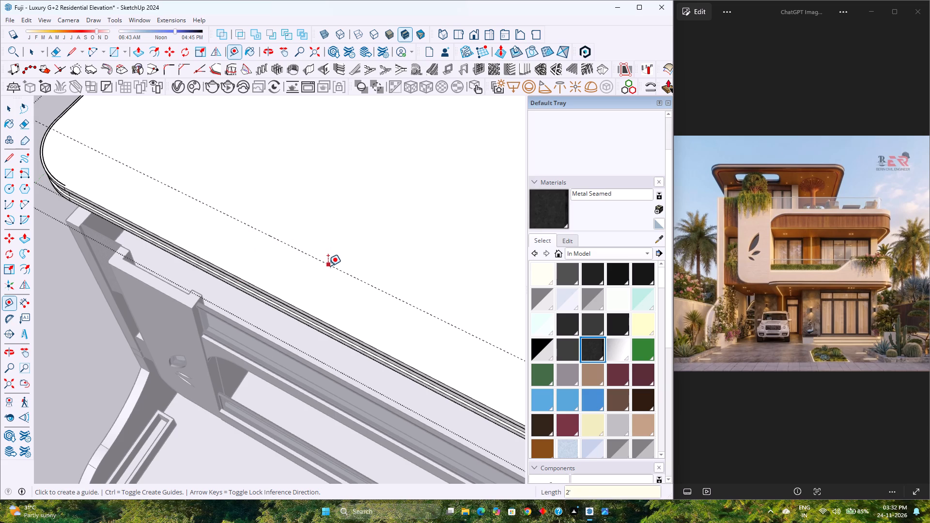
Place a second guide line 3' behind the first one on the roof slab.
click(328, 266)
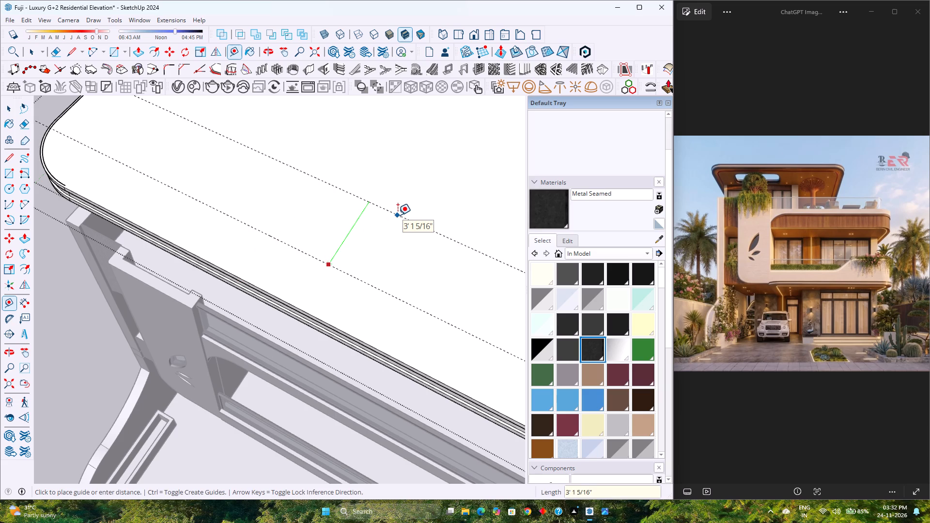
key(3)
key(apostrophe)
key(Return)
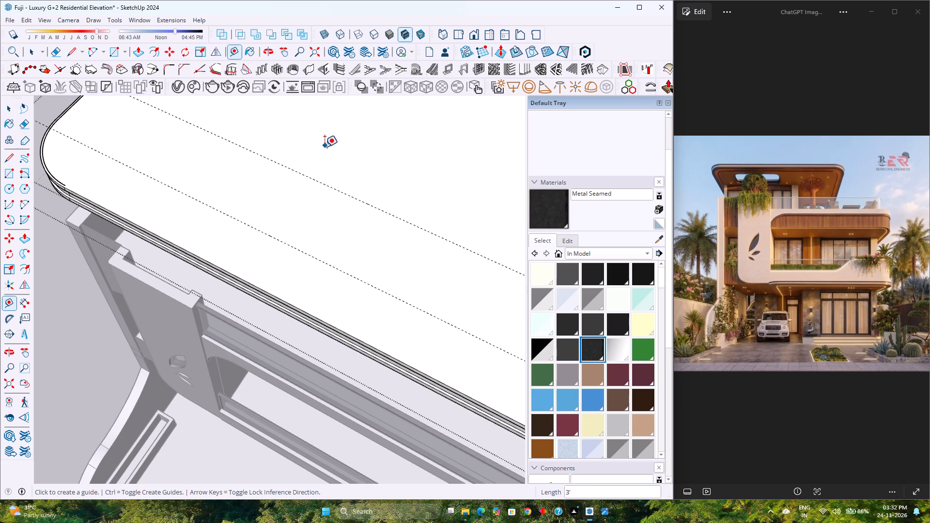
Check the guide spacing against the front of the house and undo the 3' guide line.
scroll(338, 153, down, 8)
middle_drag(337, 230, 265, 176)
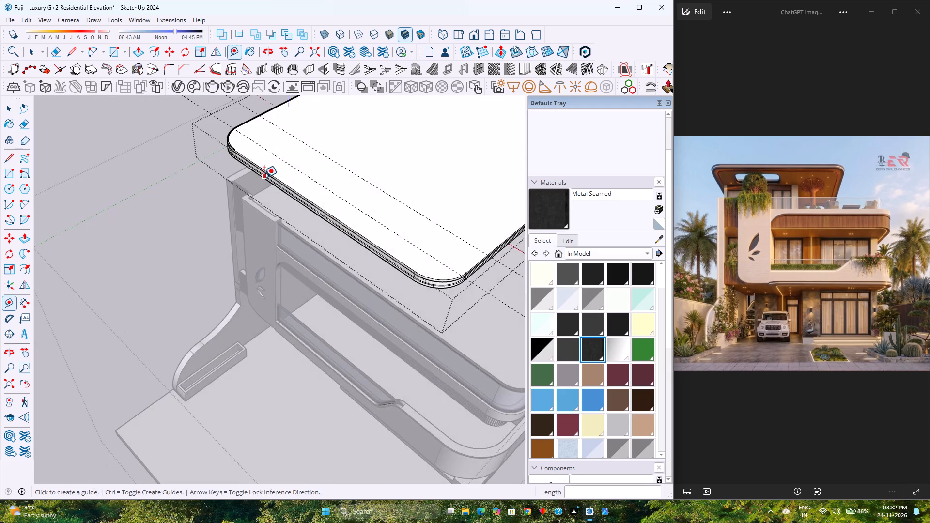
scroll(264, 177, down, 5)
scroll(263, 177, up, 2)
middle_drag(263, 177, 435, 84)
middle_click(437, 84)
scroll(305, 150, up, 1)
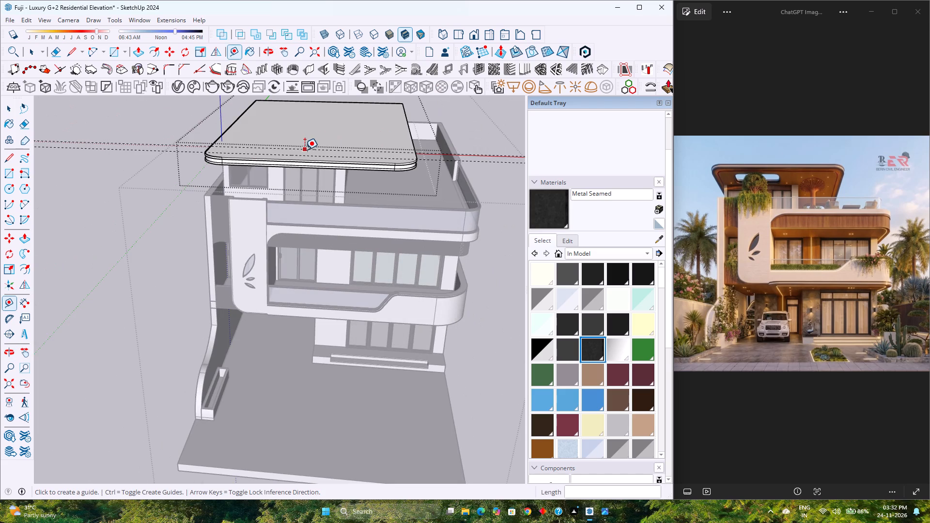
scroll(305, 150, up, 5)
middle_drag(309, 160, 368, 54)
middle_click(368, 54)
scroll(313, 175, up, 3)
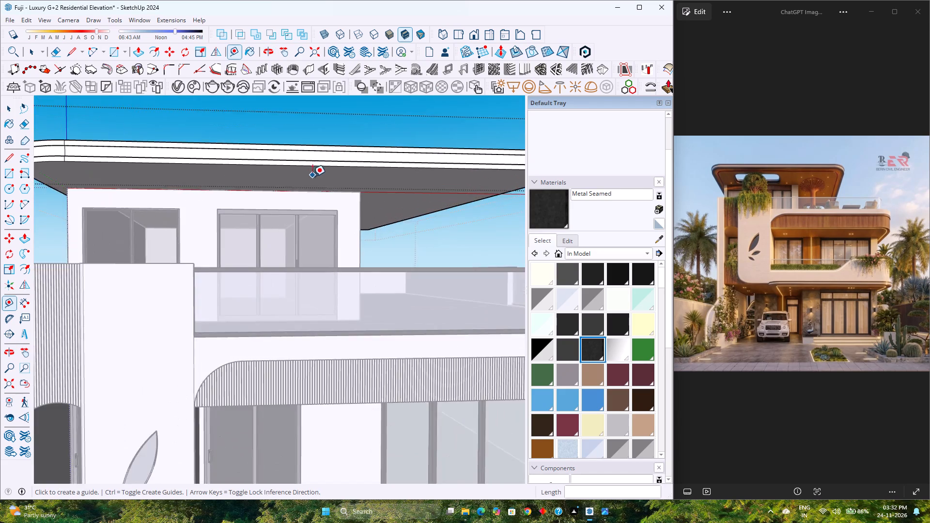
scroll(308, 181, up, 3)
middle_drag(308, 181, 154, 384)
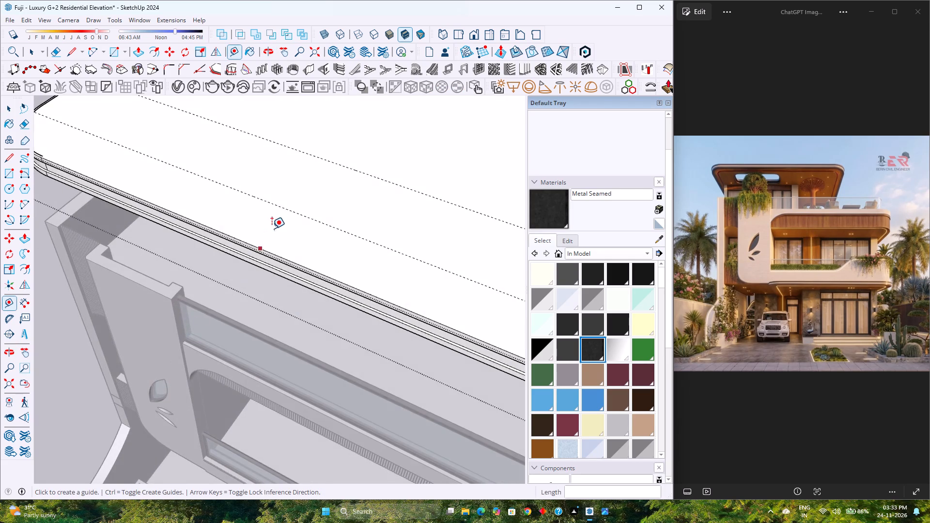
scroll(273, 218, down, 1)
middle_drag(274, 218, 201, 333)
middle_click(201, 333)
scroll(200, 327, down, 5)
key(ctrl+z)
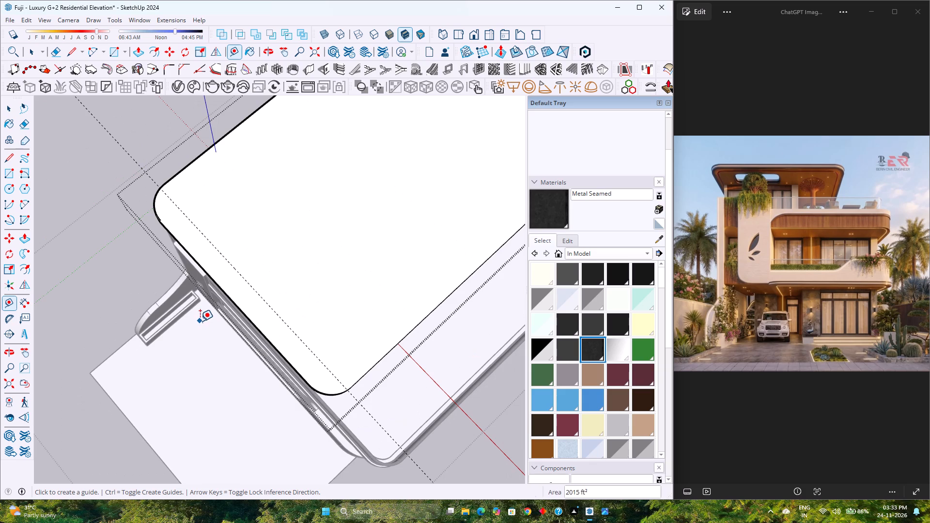
Place a guide line 4'6" behind the 2' front guide on the roof slab.
click(263, 294)
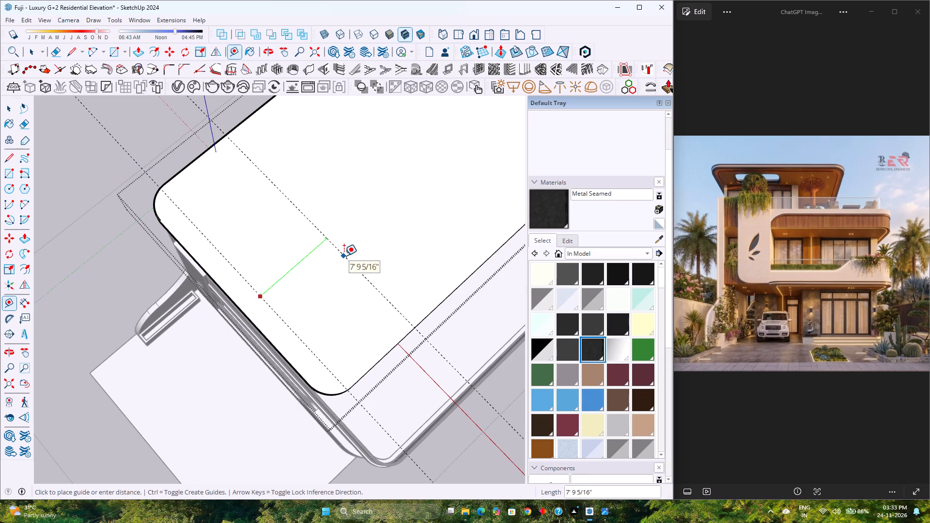
key(4)
key(apostrophe)
key(Return)
key(4)
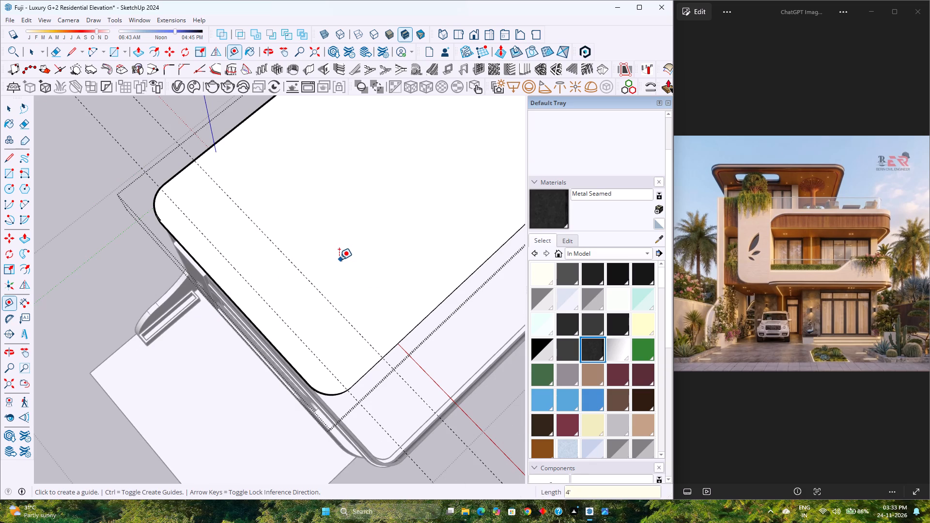
text('6)
key(Return)
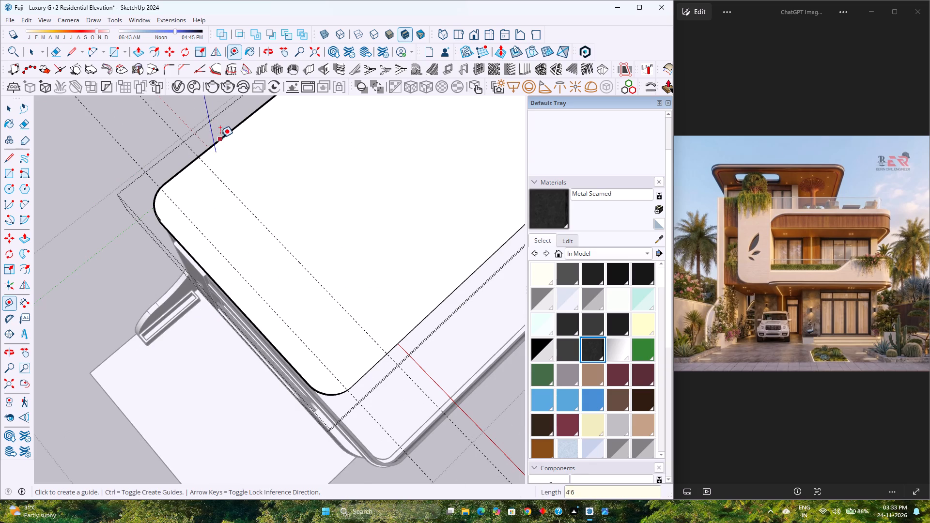
Place a guide line 4'6" in from the roof slab's left side edge, crossing the front guides.
click(225, 140)
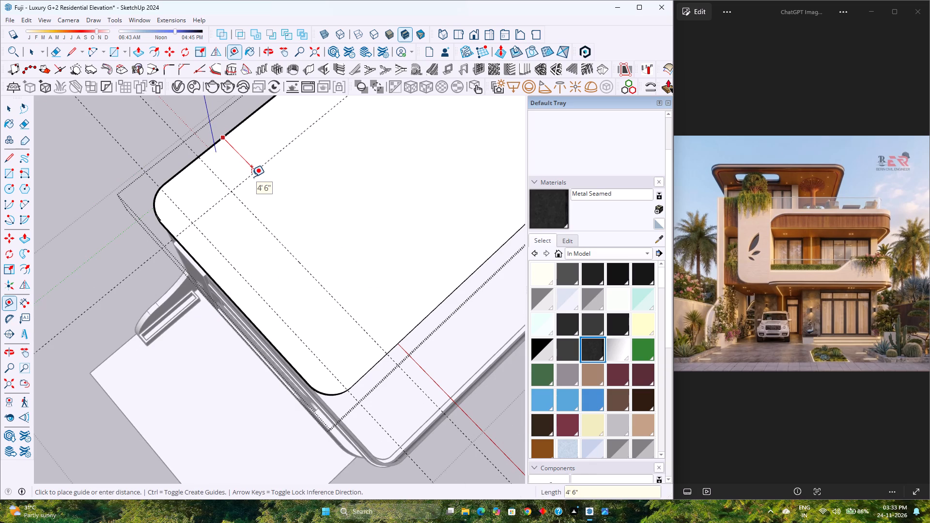
text(4')
key(6)
key(Return)
Place a parallel guide line 6'11" further across the roof slab from the left side guide.
click(270, 160)
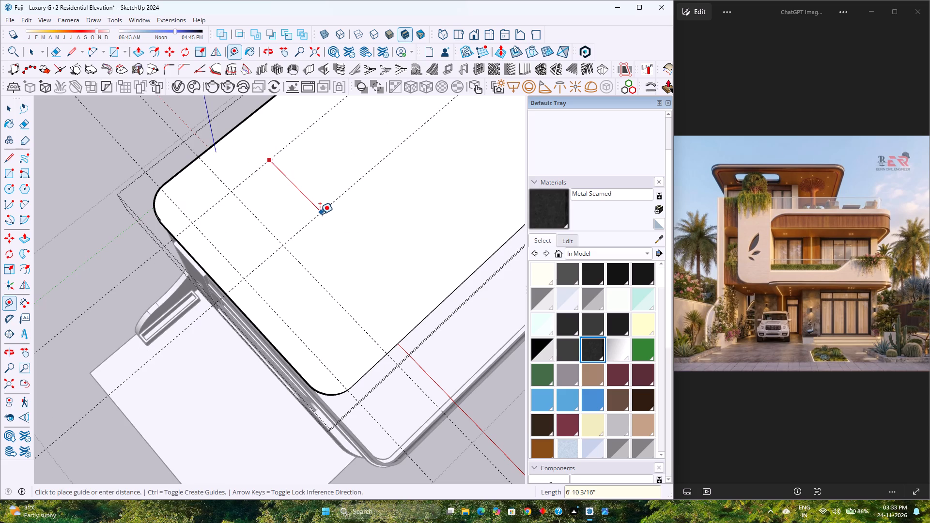
text(6')
text(11)
key(Return)
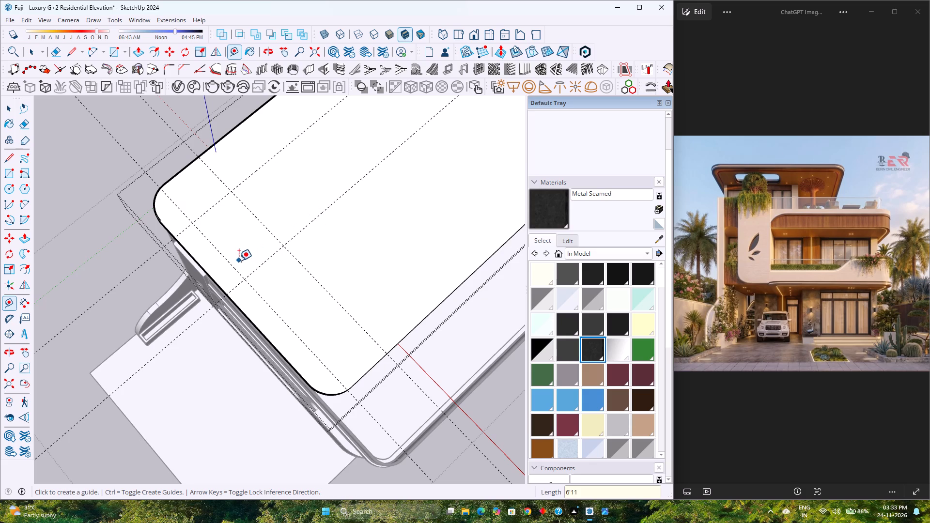
Place another guide line 1' beyond the 6'11" guide, away from the roof slab's left side.
scroll(220, 265, up, 1)
middle_drag(220, 264, 346, 147)
middle_click(346, 147)
scroll(316, 169, up, 3)
shift+middle_drag(300, 162, 253, 341)
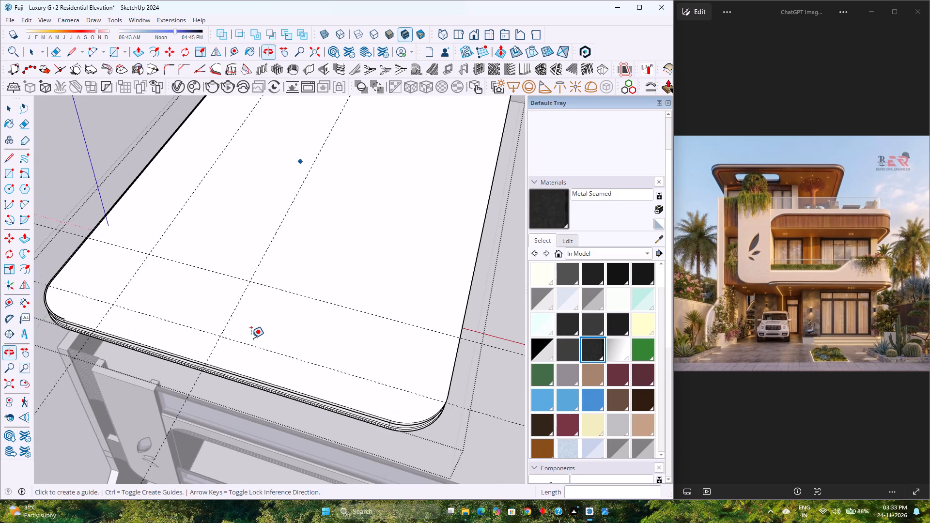
click(267, 255)
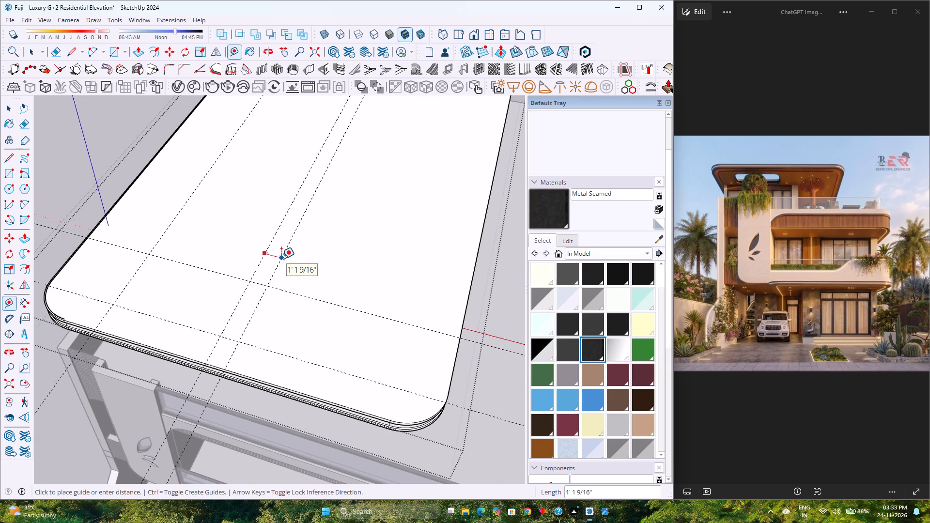
key(1)
key(Return)
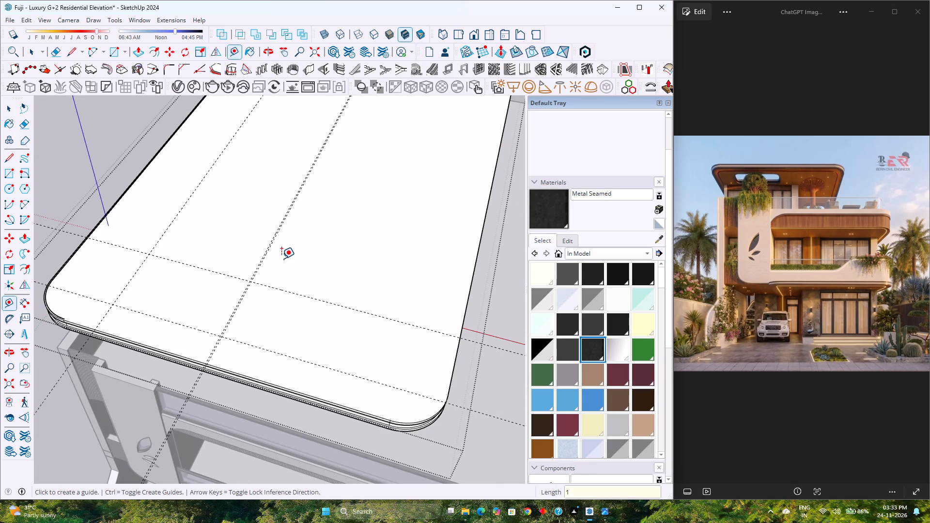
text(1')
key(Return)
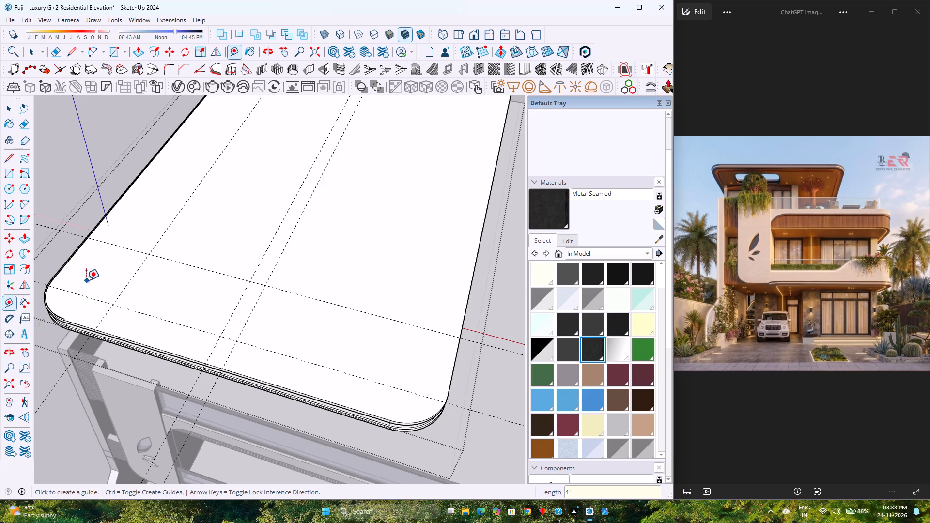
Draw a 7'11" by 4'6" rectangle on the roof slab between the front guides and the outermost side guides.
click(114, 54)
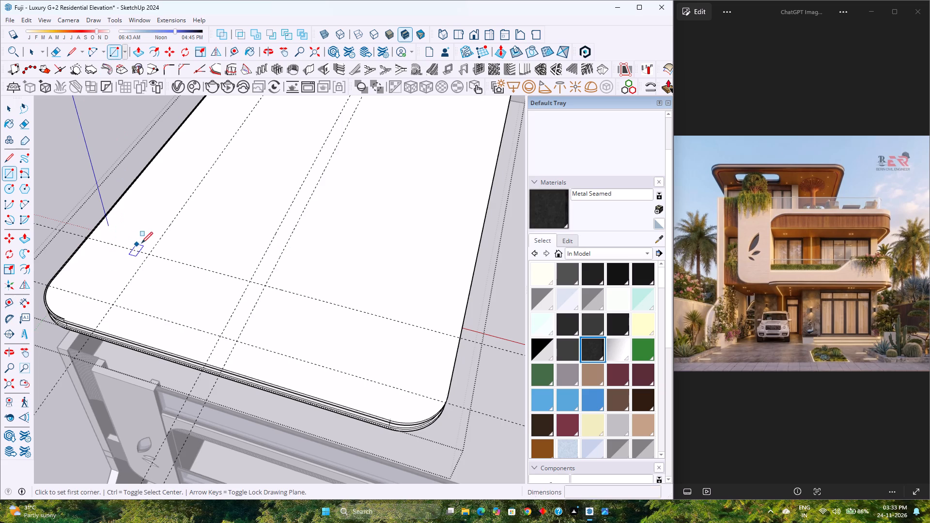
click(152, 254)
click(239, 340)
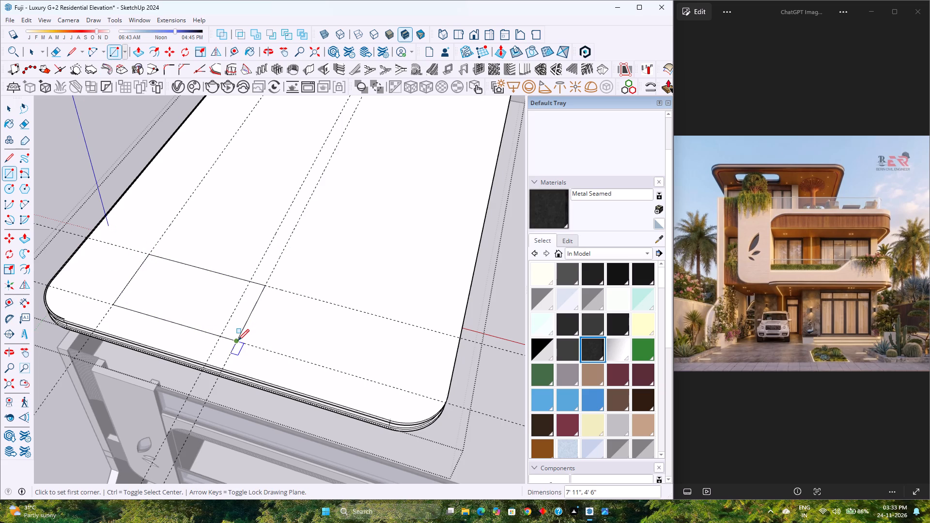
Push the rectangle 10" down through the roof slab's full thickness to cut an opening.
key(p)
click(208, 306)
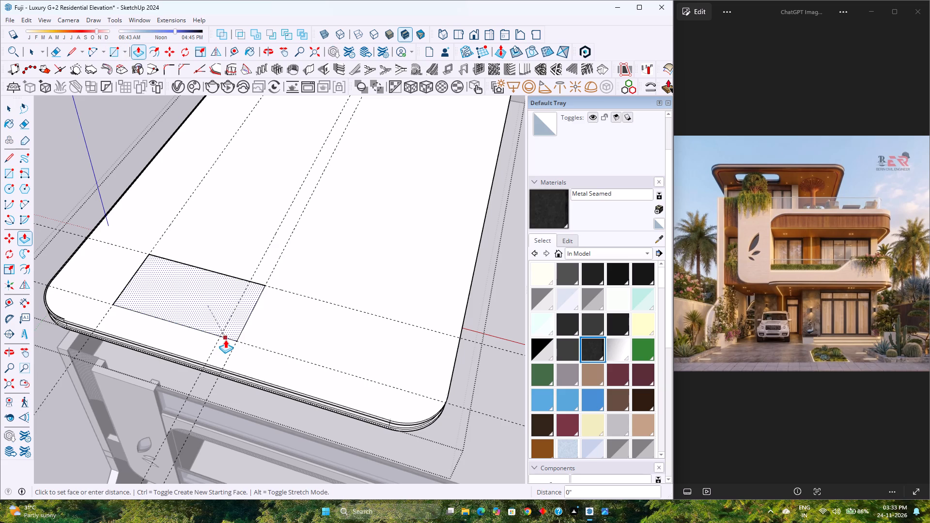
middle_drag(246, 376, 309, 246)
scroll(263, 385, up, 3)
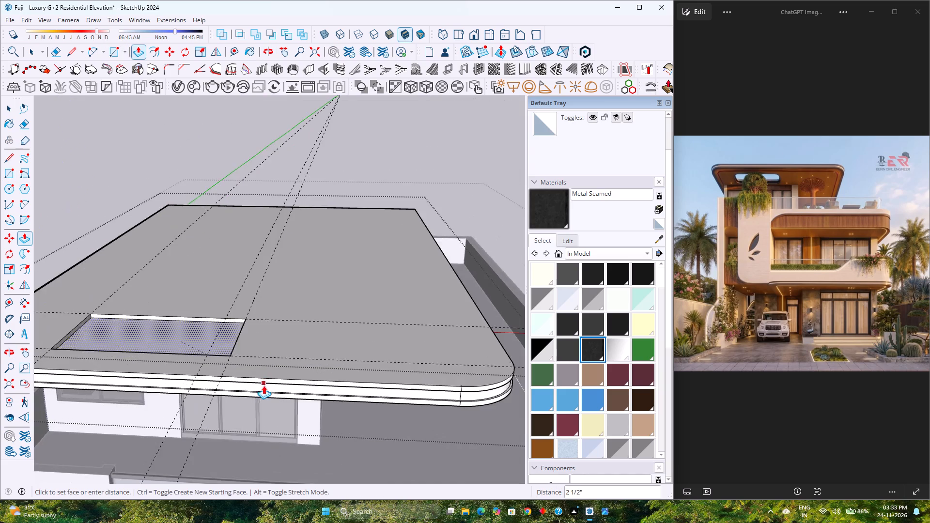
scroll(244, 398, up, 6)
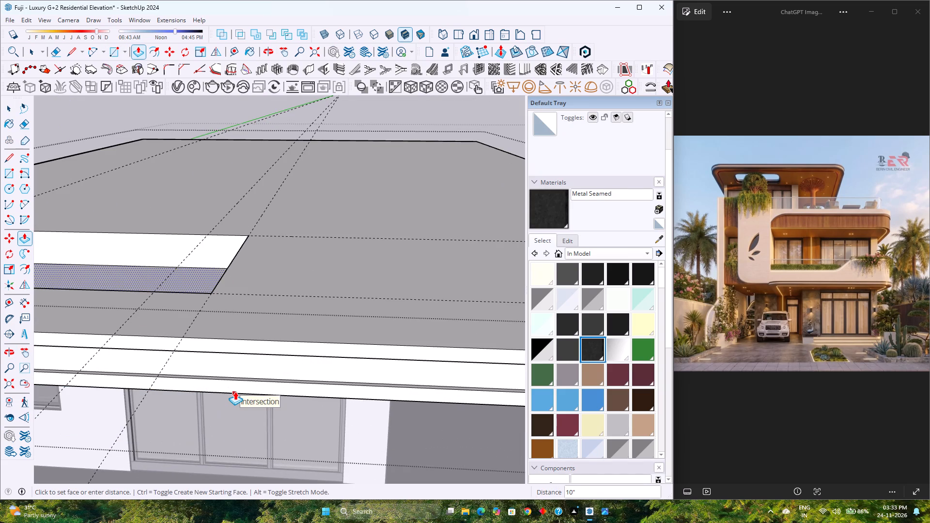
click(235, 391)
Examine the roof slab opening from above and from below the front of the house.
scroll(235, 391, down, 7)
middle_drag(201, 368, 340, 402)
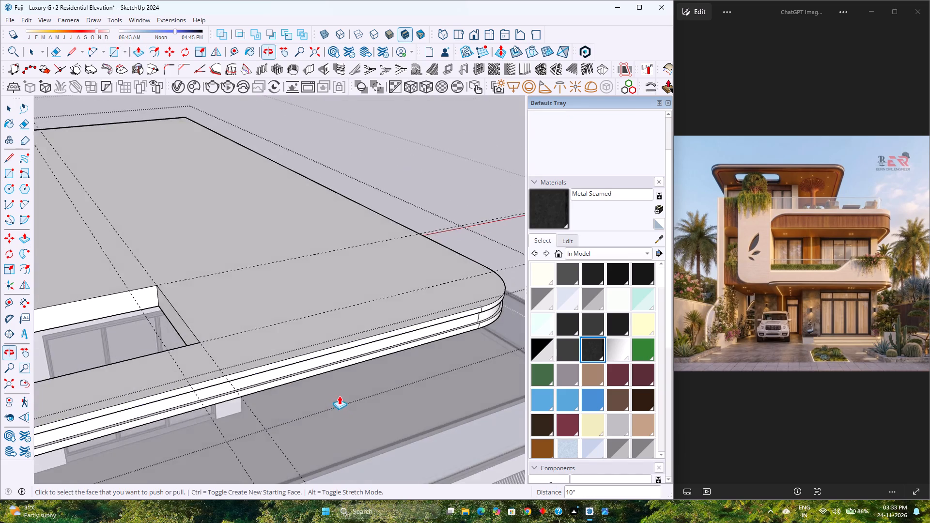
scroll(334, 388, down, 9)
middle_drag(283, 427, 275, 416)
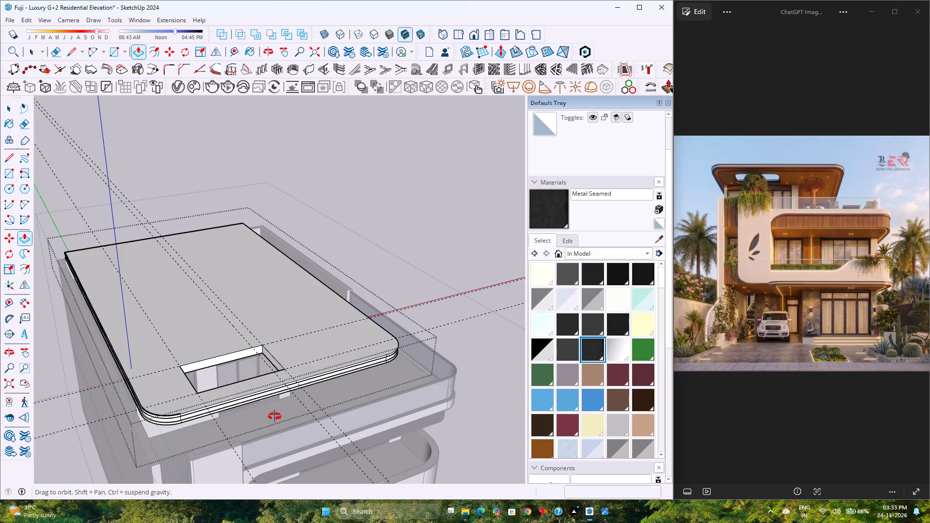
middle_drag(275, 416, 169, 247)
middle_click(155, 170)
scroll(166, 186, down, 12)
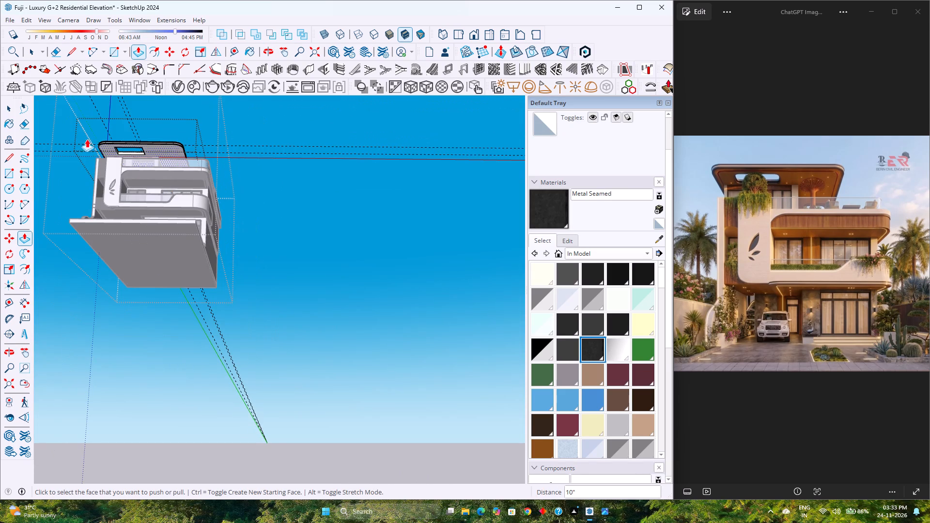
Examine the rectangular roof slab opening from the front of the house.
scroll(64, 124, up, 10)
scroll(105, 146, up, 4)
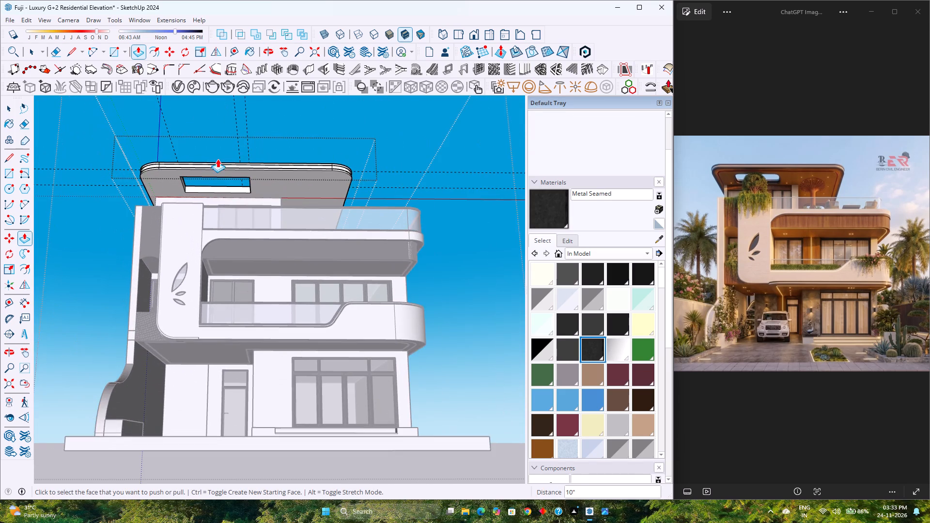
middle_drag(220, 160, 223, 171)
middle_click(223, 171)
scroll(223, 170, up, 3)
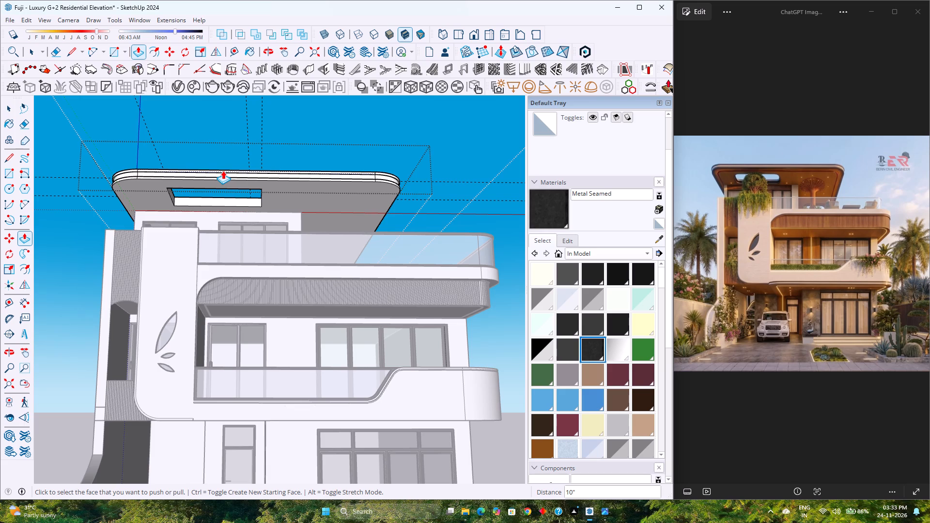
scroll(221, 170, down, 3)
middle_drag(221, 171, 216, 206)
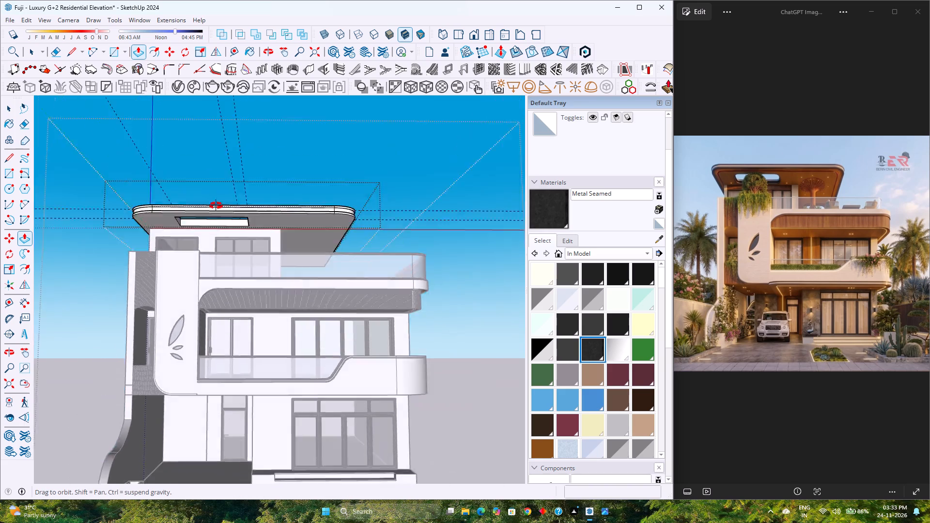
Undo the push-through cut of the rectangular opening in the roof slab.
middle_drag(216, 206, 205, 316)
key(ctrl+z)
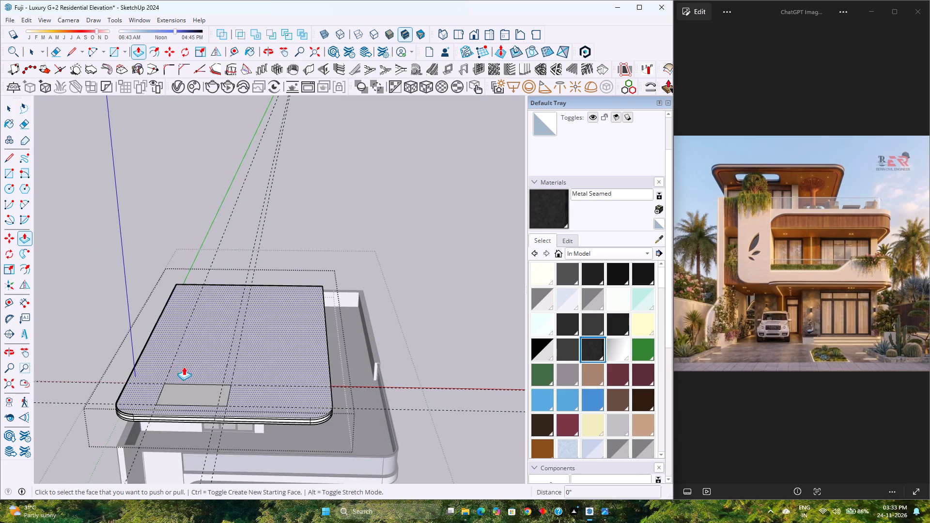
Delete the guide line that runs front to back through the rectangle, just inside its right edge.
scroll(186, 386, up, 2)
shift+scroll(183, 385, up, 1)
shift+middle_drag(183, 385, 258, 268)
middle_drag(264, 275, 264, 332)
key(space)
scroll(293, 331, up, 2)
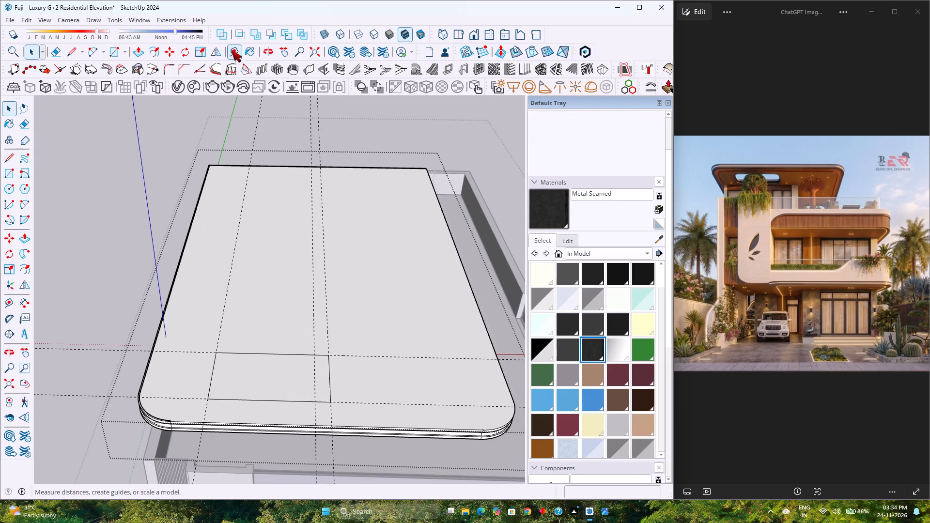
click(314, 289)
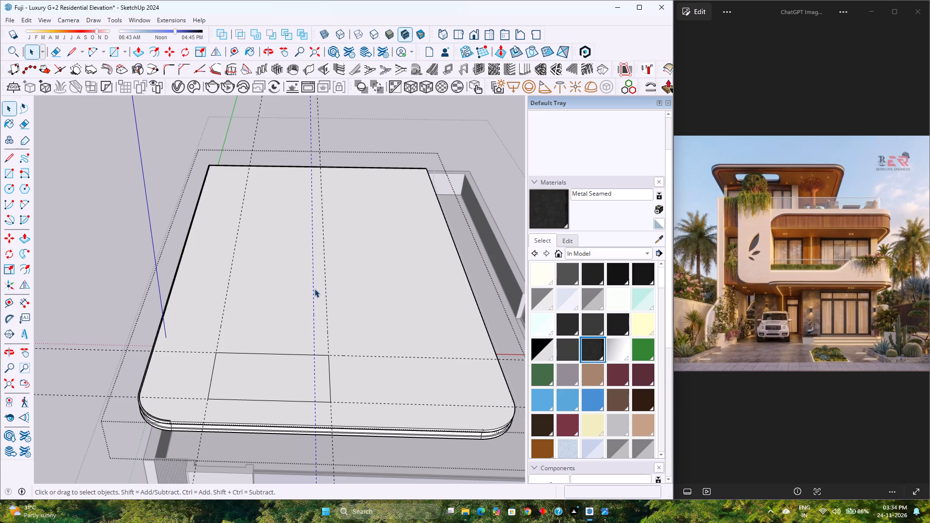
key(Delete)
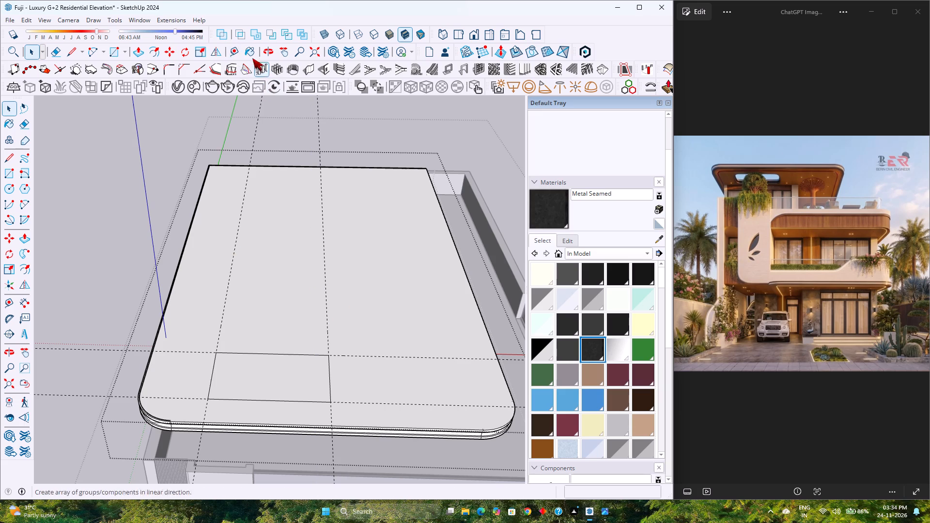
Place guide lines 1'6" inside the left and right sides of the rectangle on the roof slab.
click(232, 55)
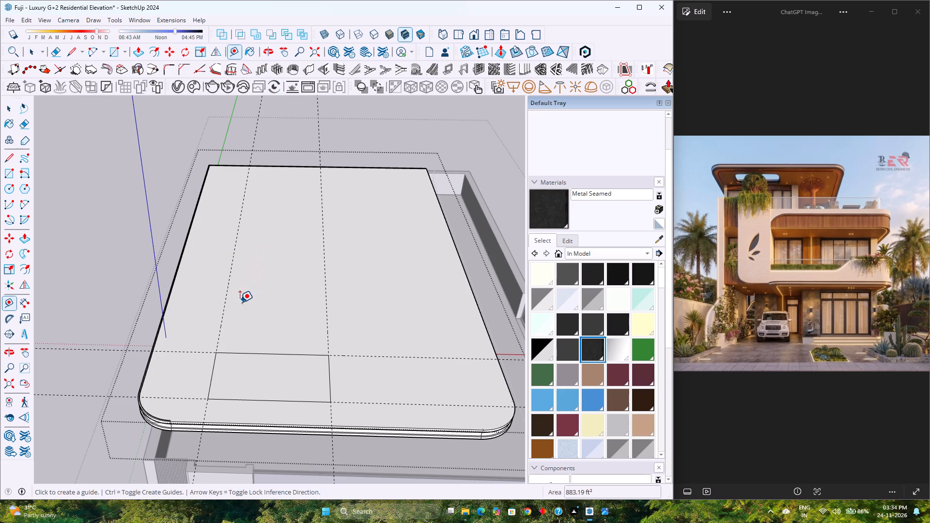
click(228, 282)
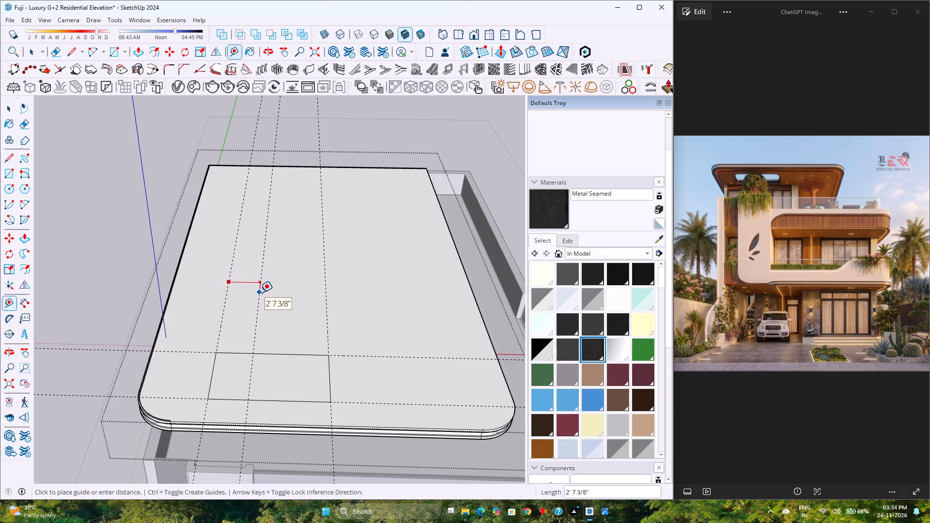
key(1)
key(apostrophe)
key(6)
key(Return)
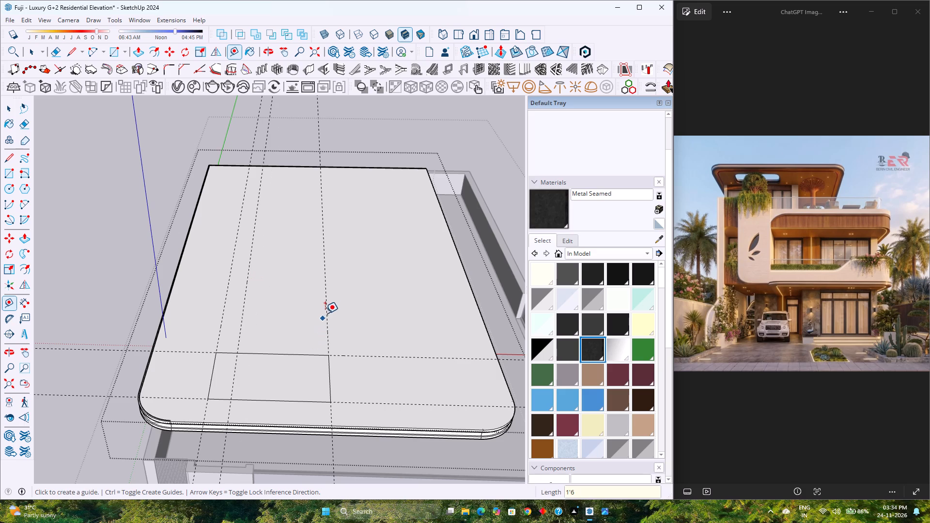
click(327, 310)
text(1'6)
key(Return)
Place guide lines 1'6" inside the rectangle's back and front edges on the roof slab.
click(283, 357)
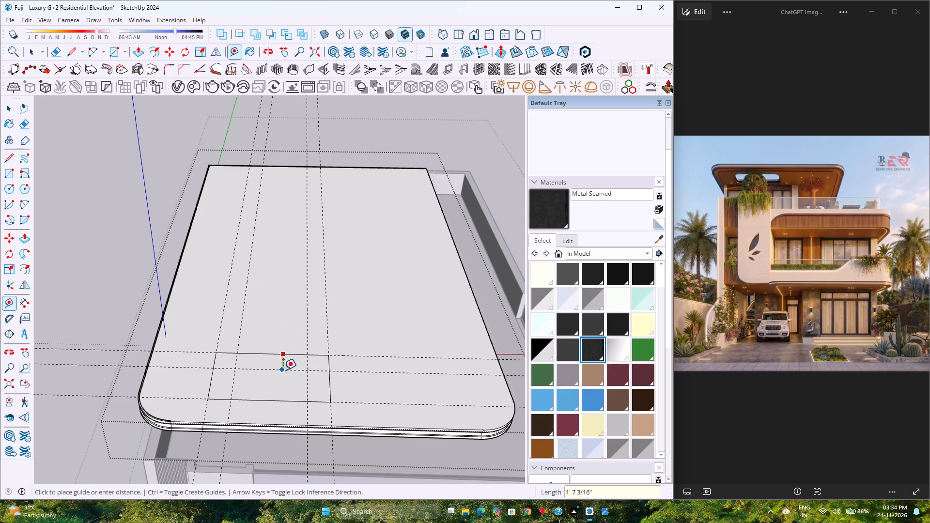
key(1)
key(apostrophe)
key(6)
key(Return)
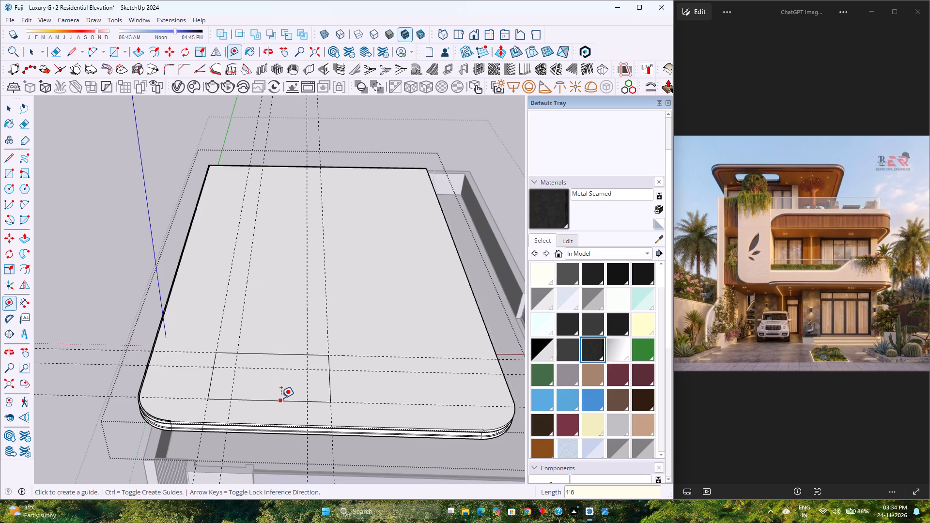
click(281, 398)
text(1')
key(6)
key(Return)
Round all four corners of the rectangle with tangent arcs, using the points where the 1'6" guides cross its edges.
key(a)
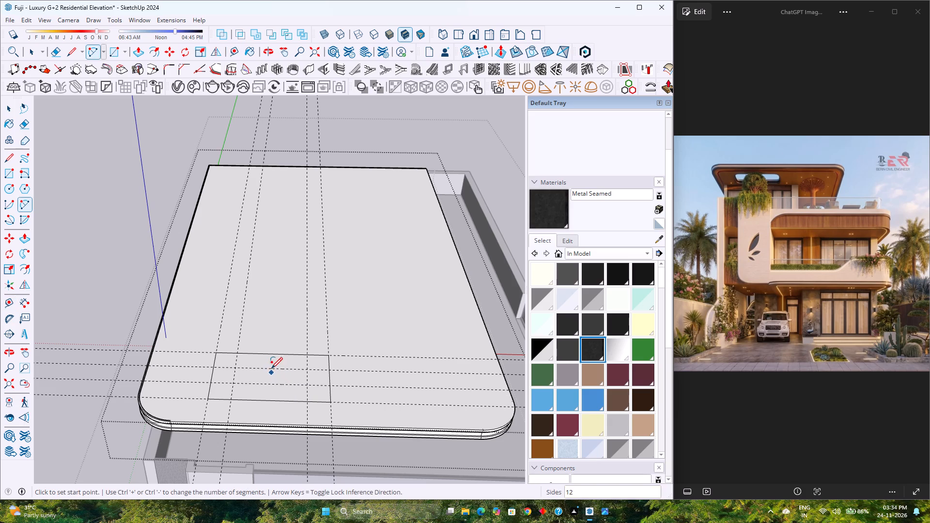
middle_drag(271, 368, 257, 436)
scroll(254, 389, down, 8)
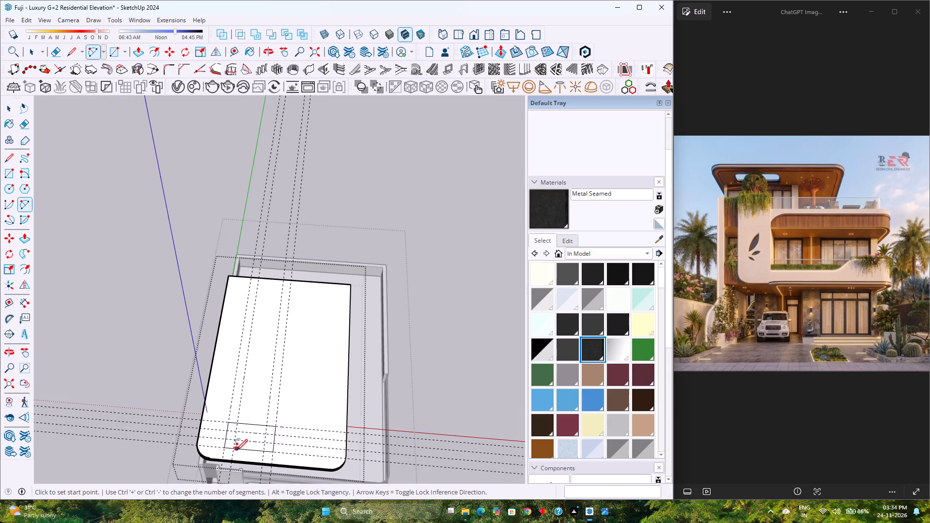
scroll(236, 450, up, 14)
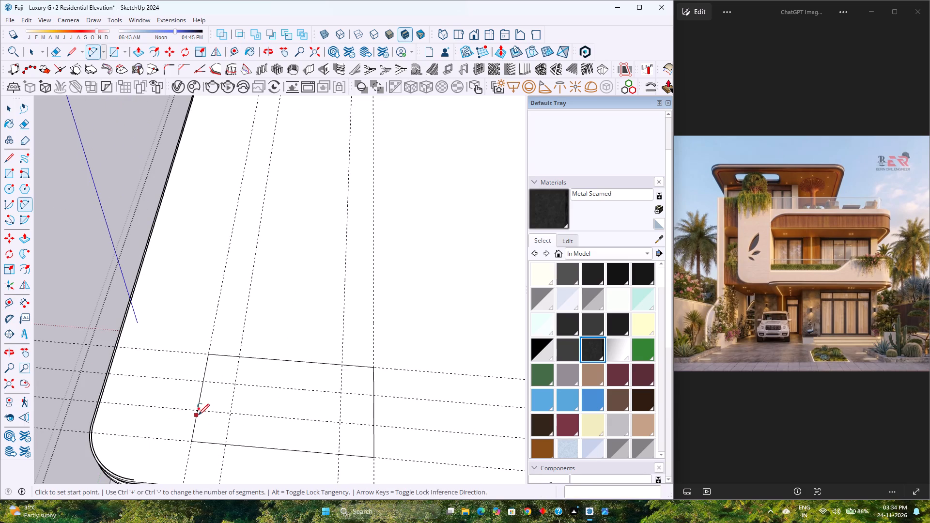
click(198, 412)
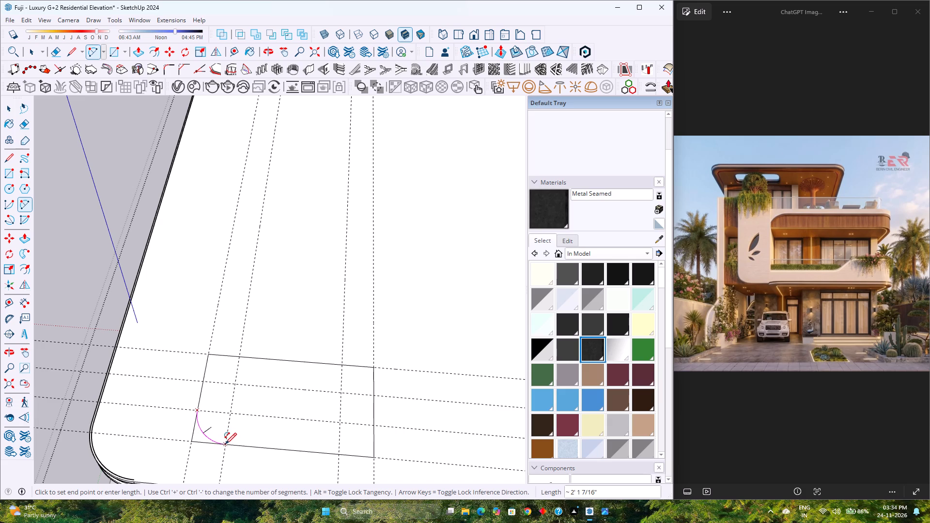
double_click(225, 444)
click(203, 381)
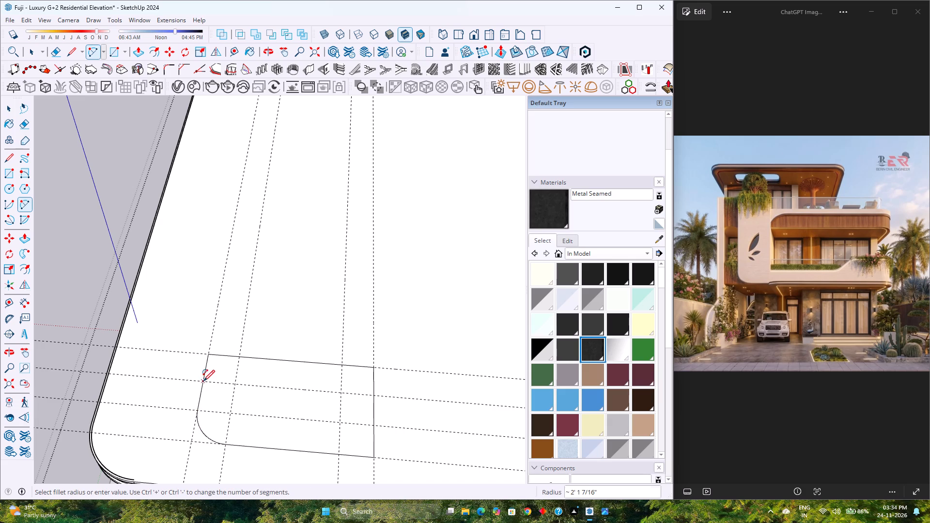
double_click(240, 356)
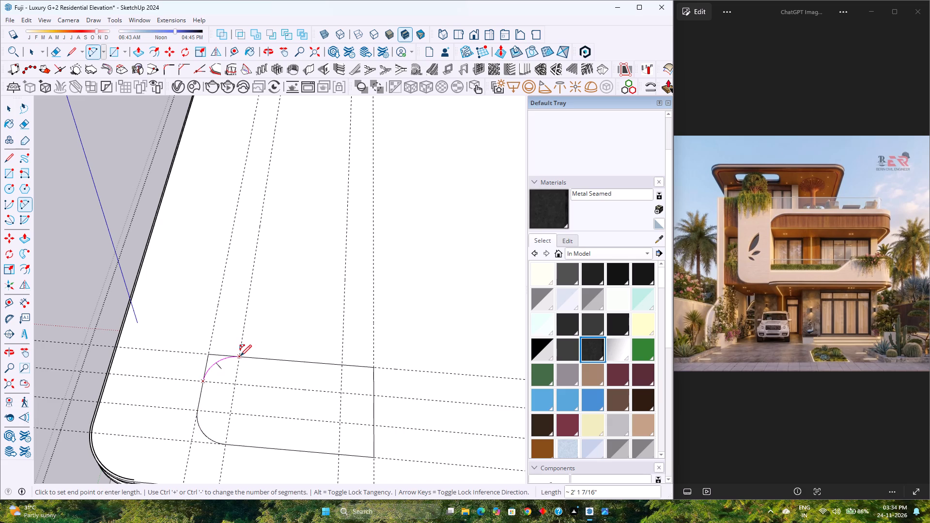
click(343, 366)
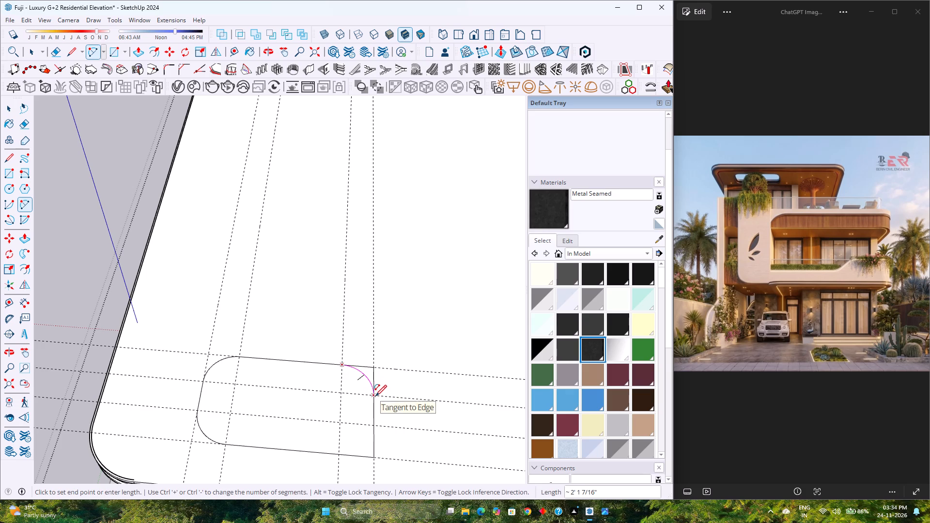
double_click(375, 396)
click(375, 425)
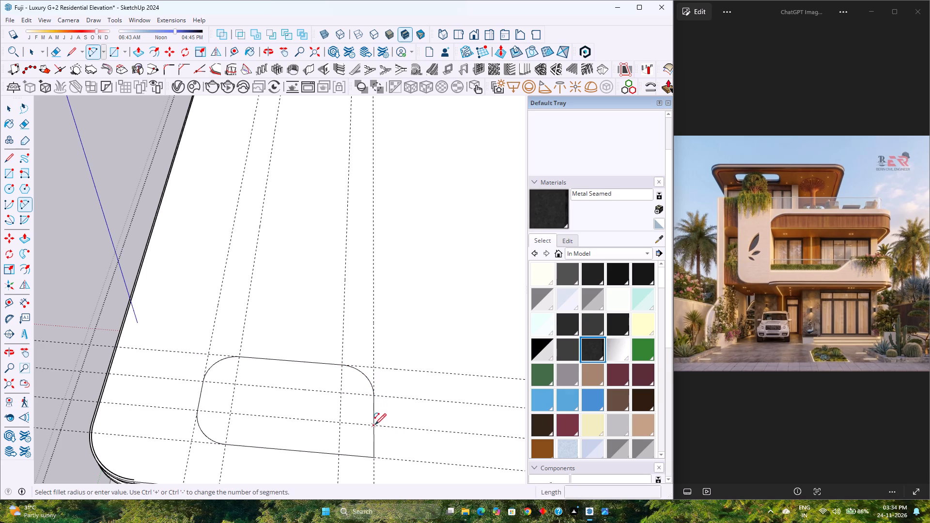
double_click(343, 452)
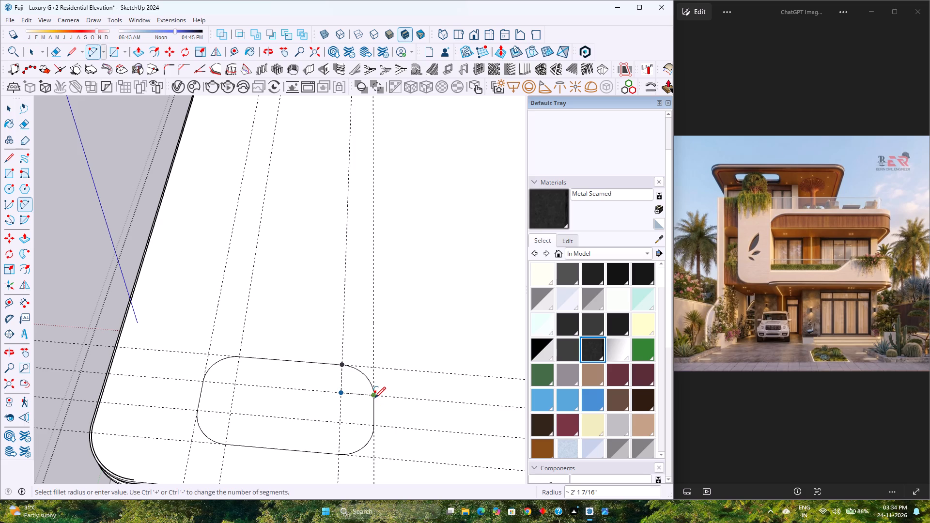
Set the two arcs at the right end of the rounded rectangle to 50 segments each.
key(space)
click(365, 445)
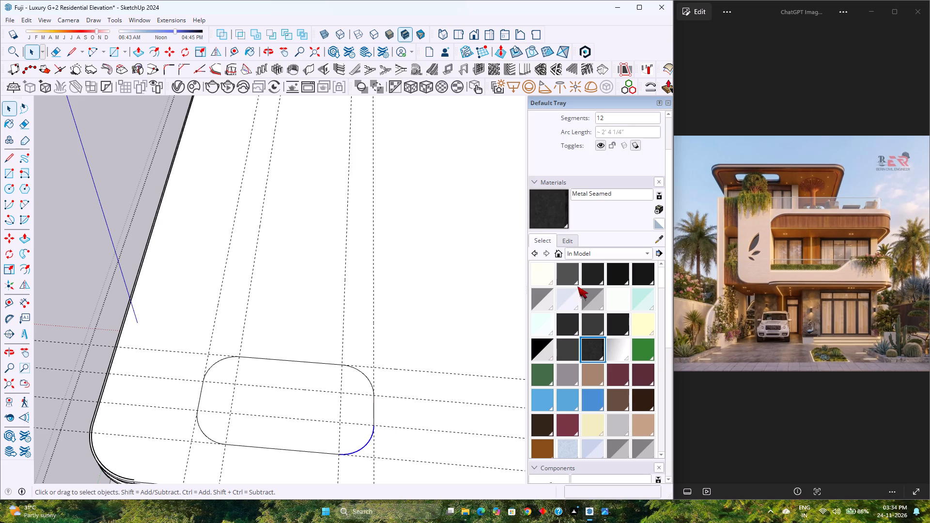
click(611, 118)
key(BackSpace)
key(BackSpace)
text(50)
key(Return)
click(366, 377)
click(632, 119)
double_click(632, 120)
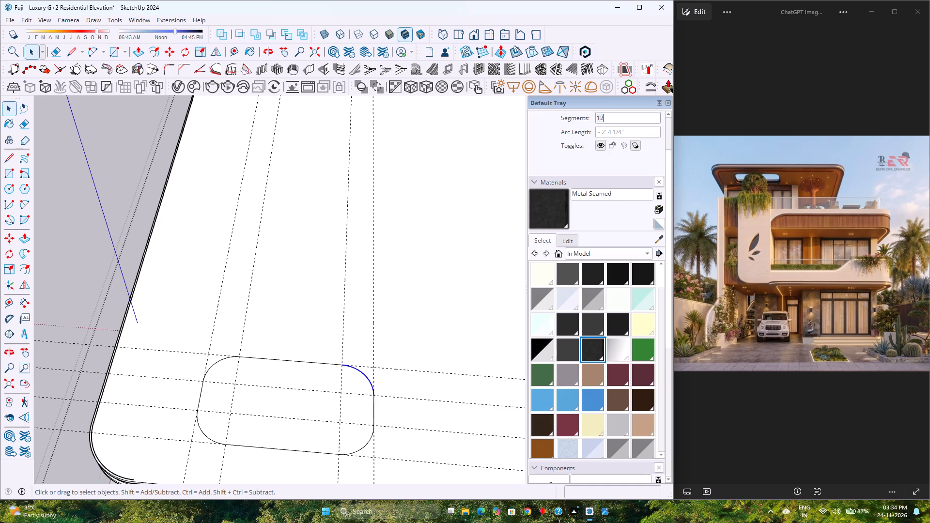
text(50)
key(Return)
Set the two arcs at the left end of the rounded rectangle to 50 segments each.
click(210, 438)
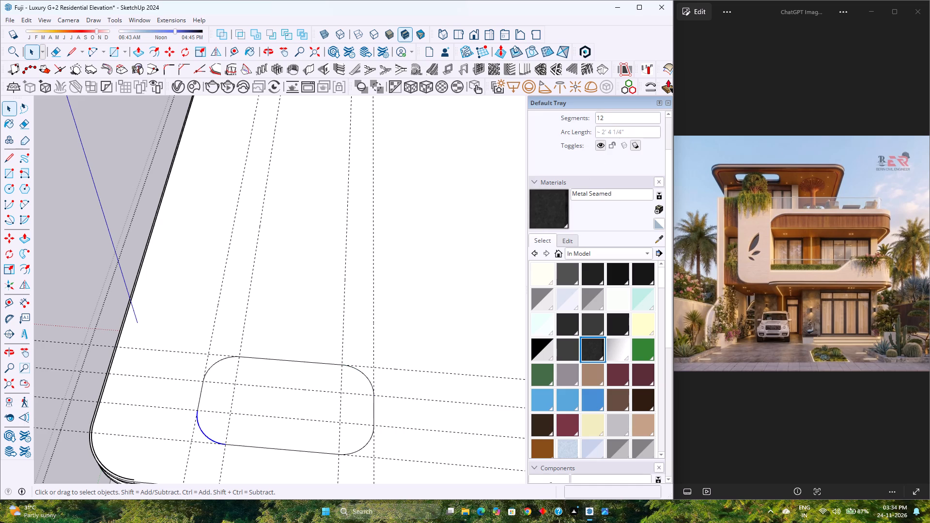
double_click(623, 117)
text(50)
key(Return)
click(220, 358)
double_click(616, 116)
text(50)
key(Return)
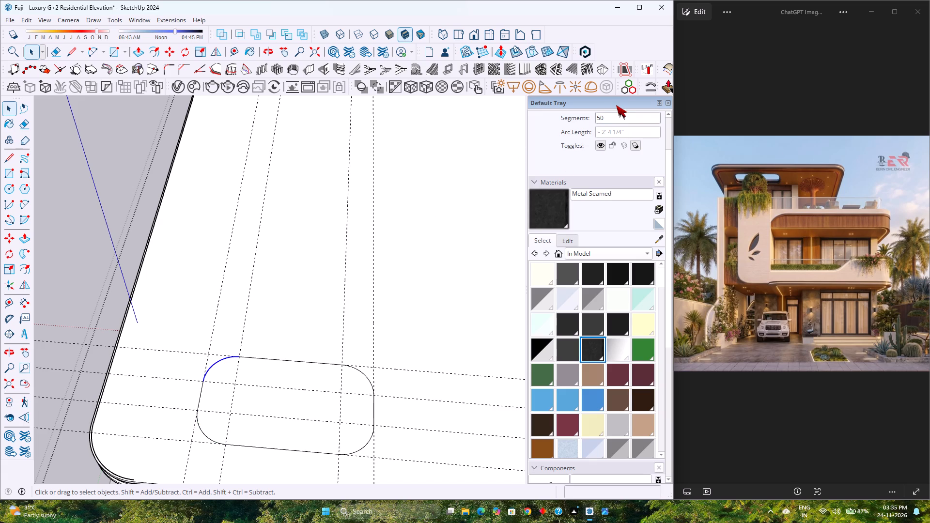
Push the rounded rectangle down through the roof slab's full thickness to cut the opening.
key(p)
click(267, 436)
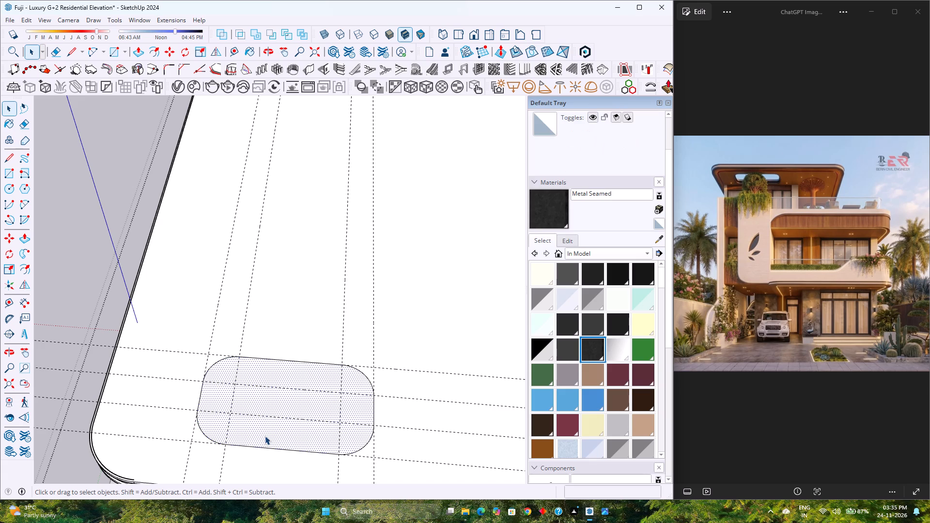
key(p)
double_click(276, 422)
Examine the rounded roof slab opening from above and from below the front of the house.
scroll(276, 422, down, 4)
middle_drag(229, 441, 242, 230)
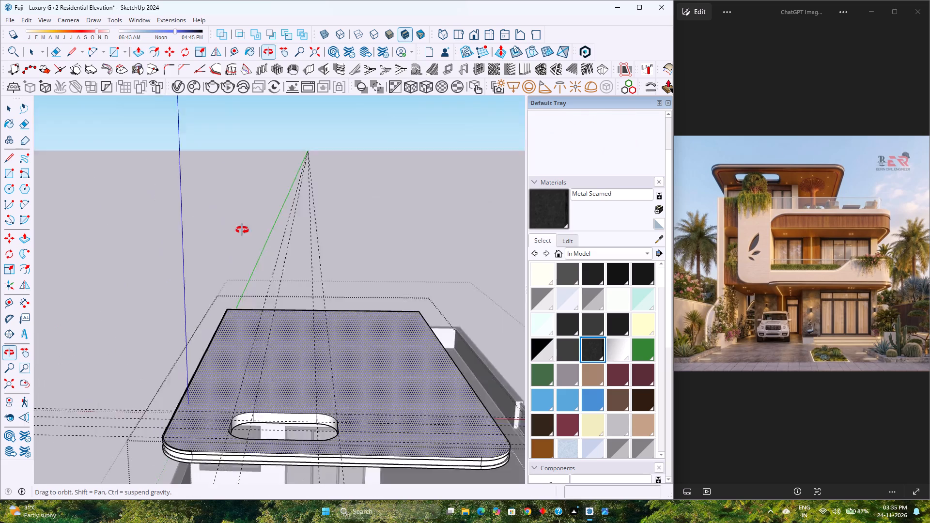
middle_drag(242, 230, 244, 211)
middle_click(244, 211)
scroll(254, 226, down, 1)
middle_drag(252, 394, 291, 262)
scroll(291, 262, down, 4)
shift+middle_drag(336, 222, 281, 347)
middle_drag(279, 334, 224, 365)
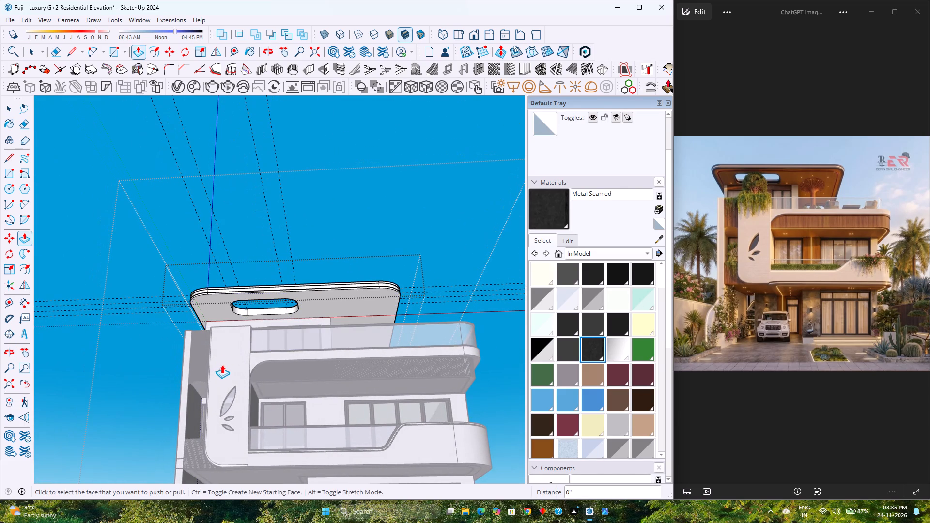
Delete all the dashed construction guides around the roof slab from the model.
key(Escape)
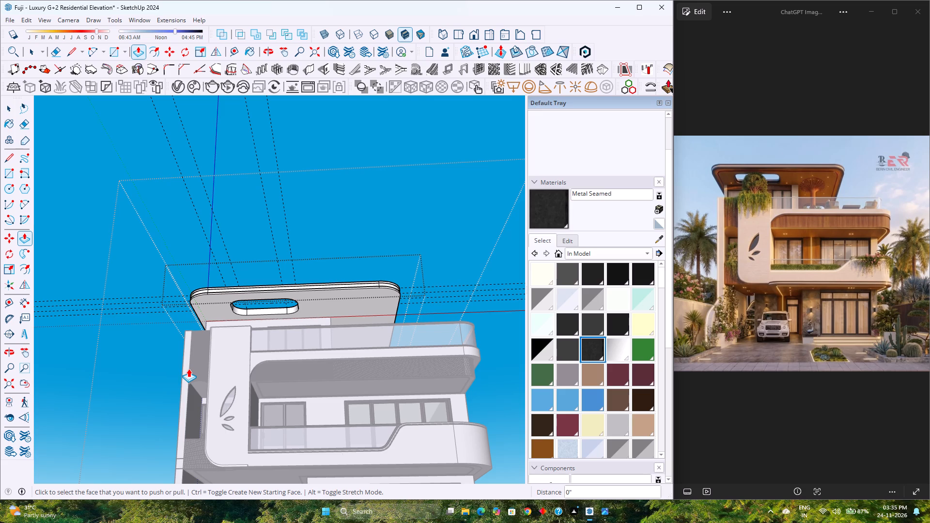
key(space)
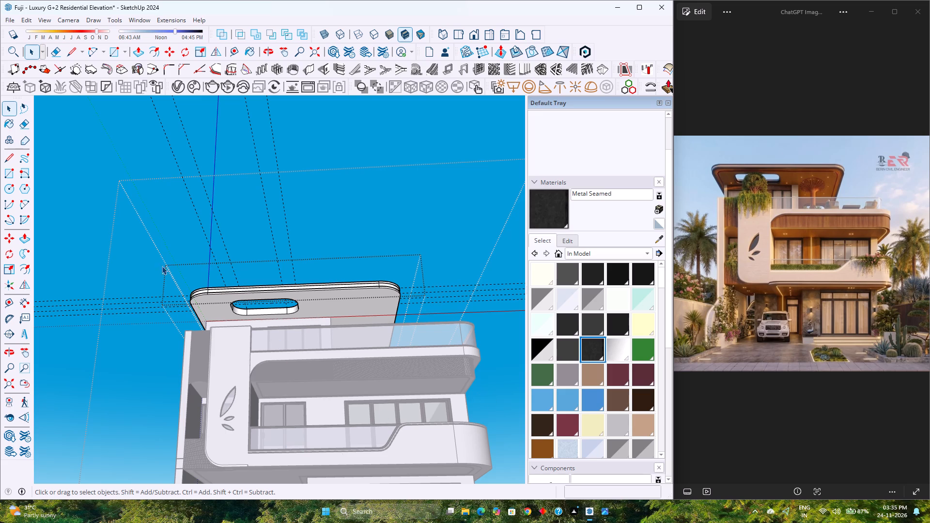
click(27, 23)
click(93, 114)
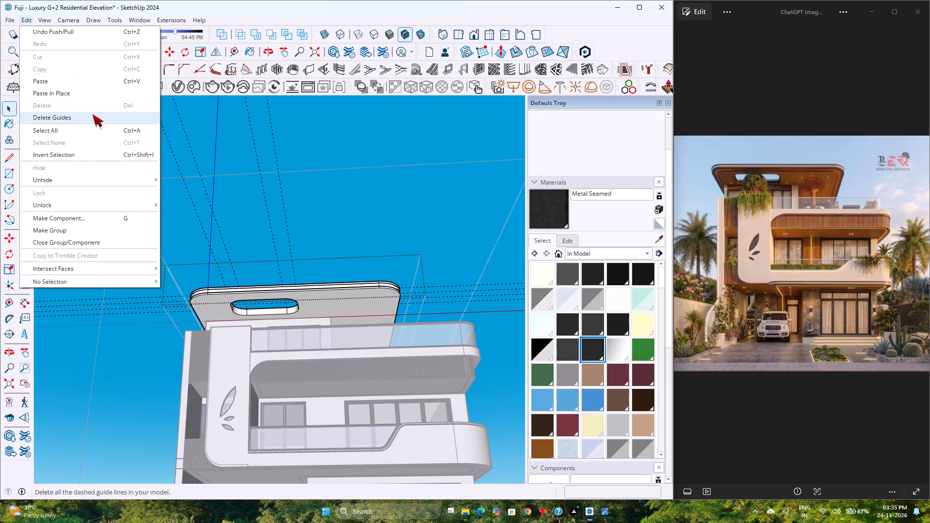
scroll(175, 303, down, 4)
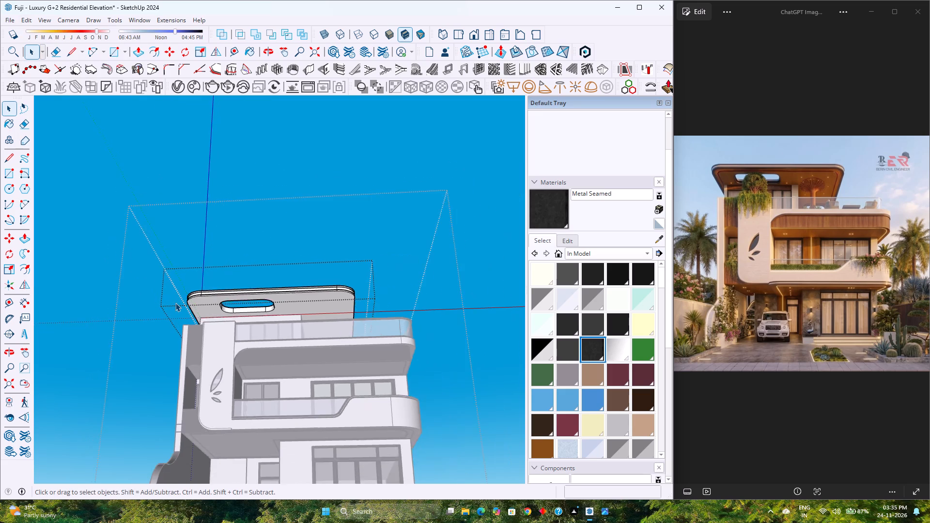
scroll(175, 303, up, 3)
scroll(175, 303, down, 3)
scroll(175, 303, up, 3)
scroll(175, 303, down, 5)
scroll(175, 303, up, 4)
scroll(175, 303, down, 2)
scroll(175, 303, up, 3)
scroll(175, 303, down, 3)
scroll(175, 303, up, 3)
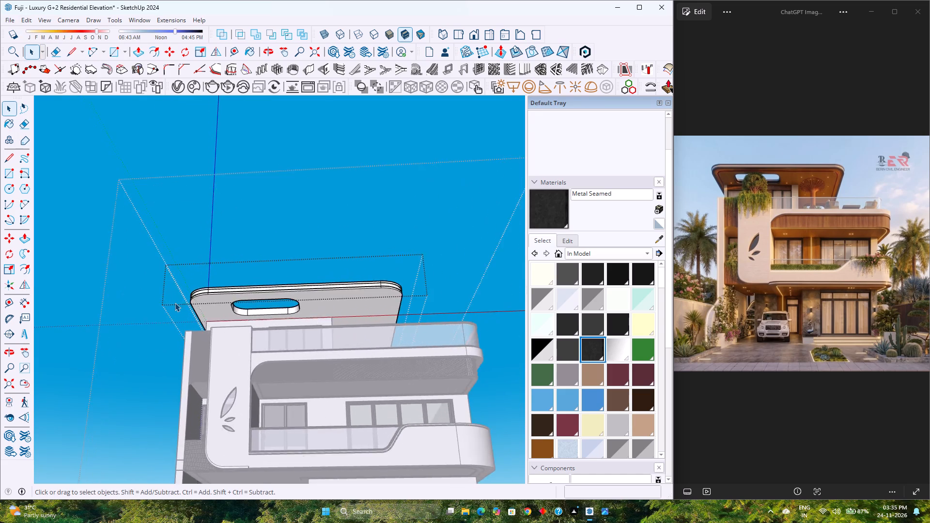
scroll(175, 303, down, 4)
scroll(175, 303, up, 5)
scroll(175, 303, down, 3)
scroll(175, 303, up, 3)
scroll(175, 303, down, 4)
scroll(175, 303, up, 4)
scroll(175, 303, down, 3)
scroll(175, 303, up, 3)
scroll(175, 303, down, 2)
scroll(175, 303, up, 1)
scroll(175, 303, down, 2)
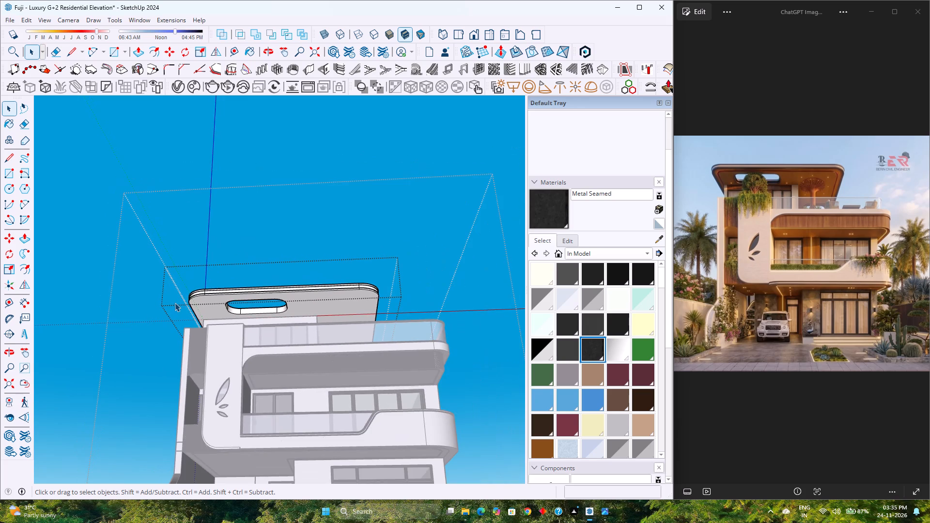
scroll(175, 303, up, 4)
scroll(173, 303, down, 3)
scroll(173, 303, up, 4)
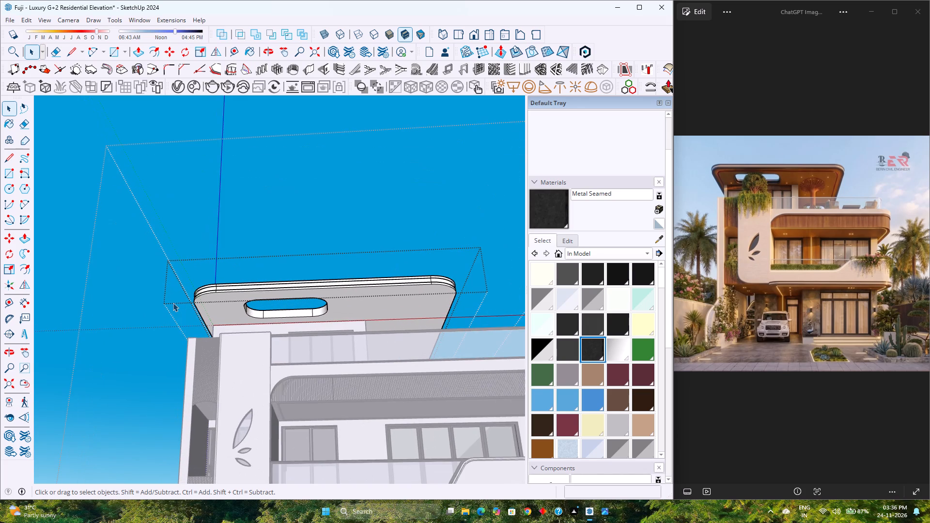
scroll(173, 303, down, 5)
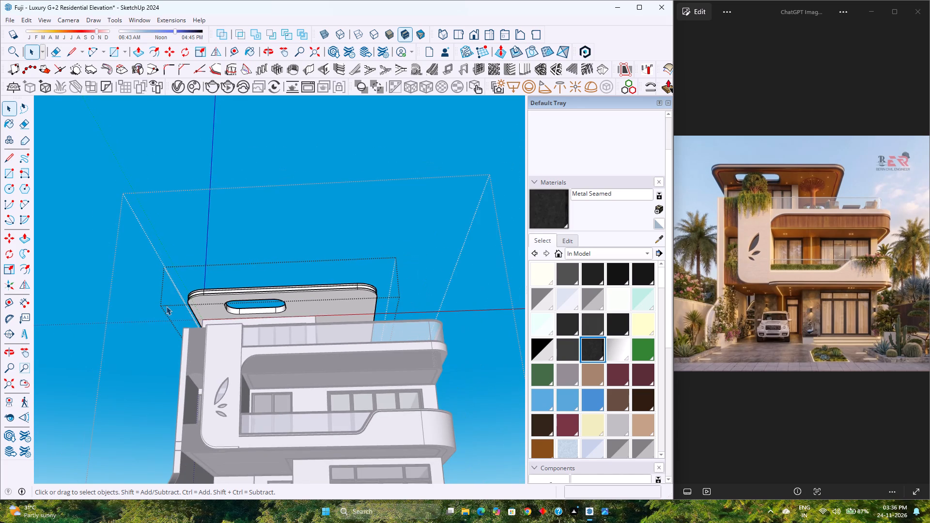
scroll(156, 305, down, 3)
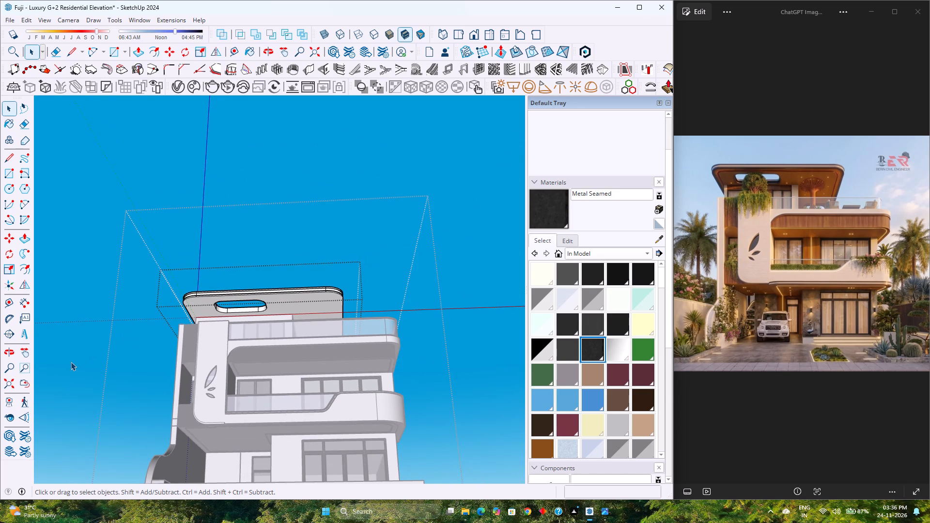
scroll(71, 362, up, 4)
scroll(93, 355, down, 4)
Close the roof slab group to leave its editing context and return to the surrounding house group.
middle_drag(155, 373, 164, 323)
middle_click(165, 323)
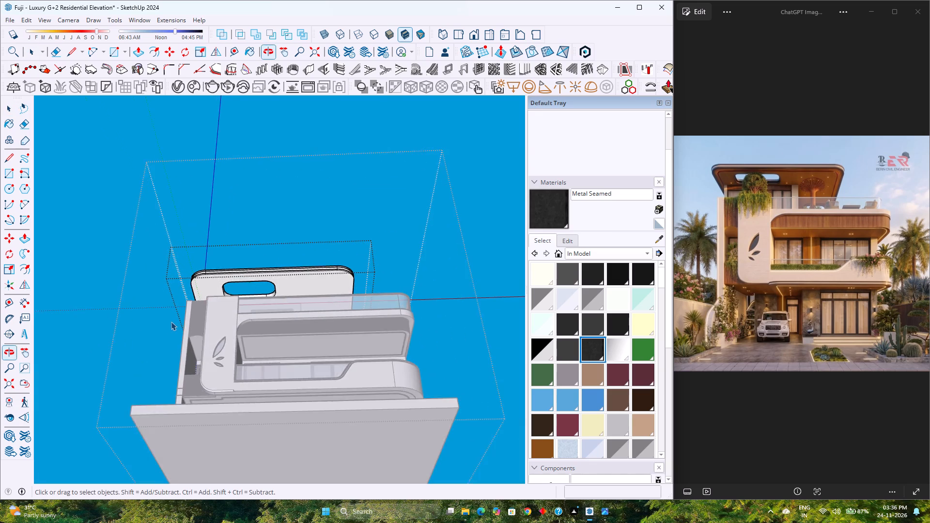
scroll(171, 322, down, 4)
middle_drag(160, 336, 179, 438)
middle_click(179, 438)
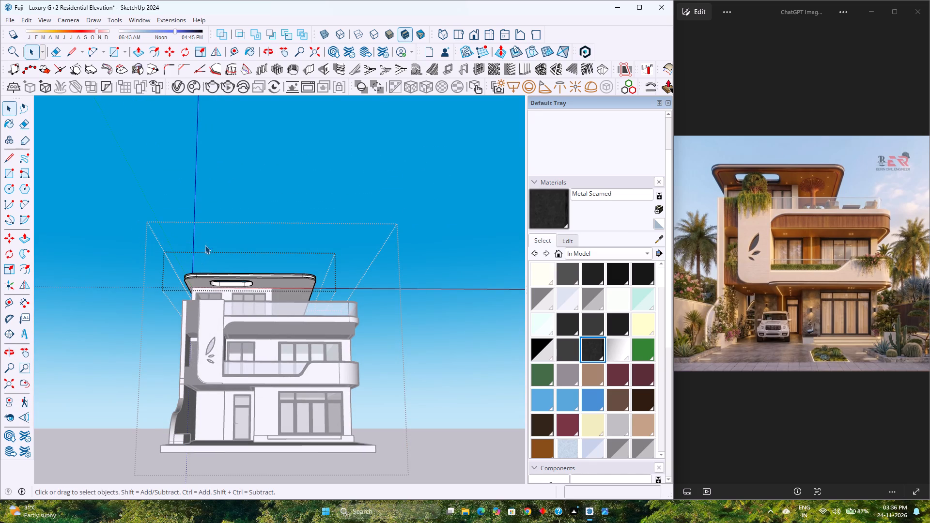
scroll(206, 222, up, 2)
scroll(206, 222, down, 2)
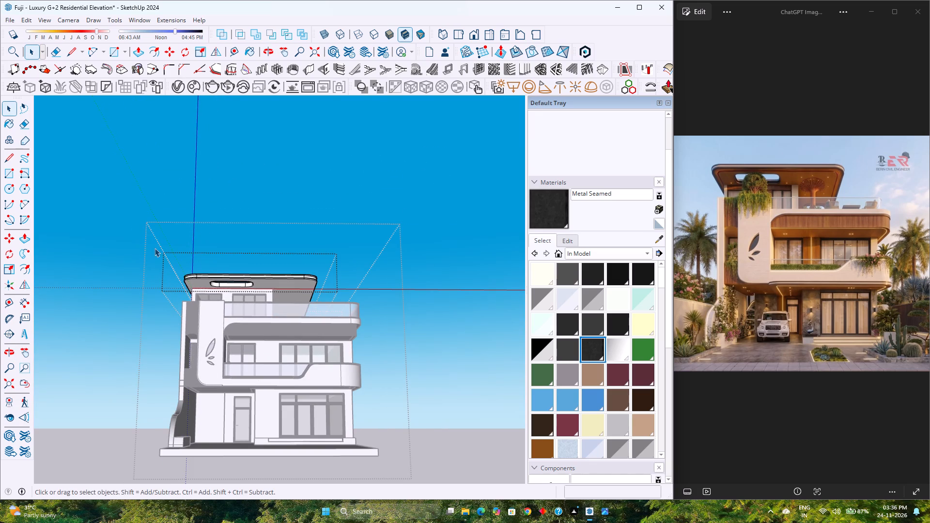
click(345, 239)
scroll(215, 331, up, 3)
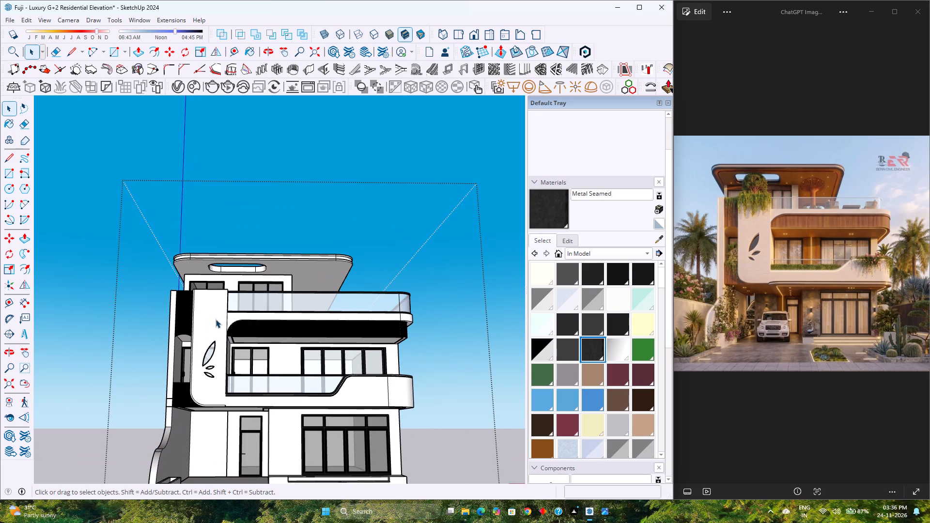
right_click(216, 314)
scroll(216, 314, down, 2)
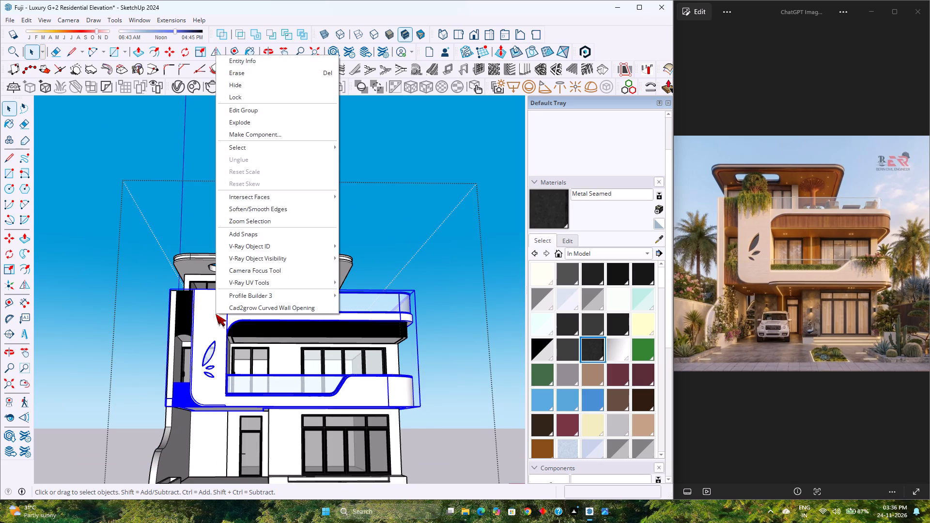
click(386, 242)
Examine the top floor, roof slab and balcony fronts from a raised front view of the house.
scroll(285, 287, down, 3)
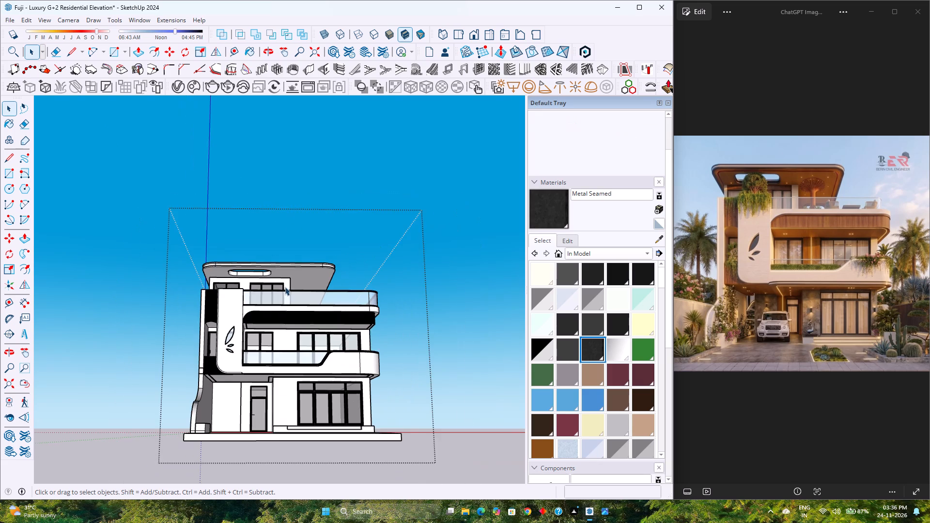
scroll(297, 306, up, 6)
middle_drag(298, 306, 272, 379)
middle_click(272, 379)
scroll(255, 334, up, 4)
scroll(255, 334, down, 5)
scroll(255, 334, up, 2)
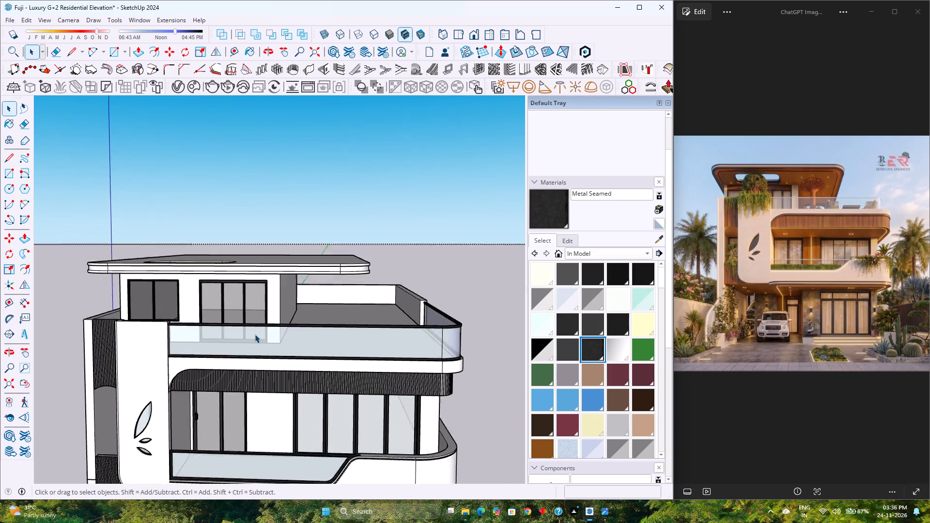
scroll(255, 334, up, 2)
scroll(255, 334, down, 4)
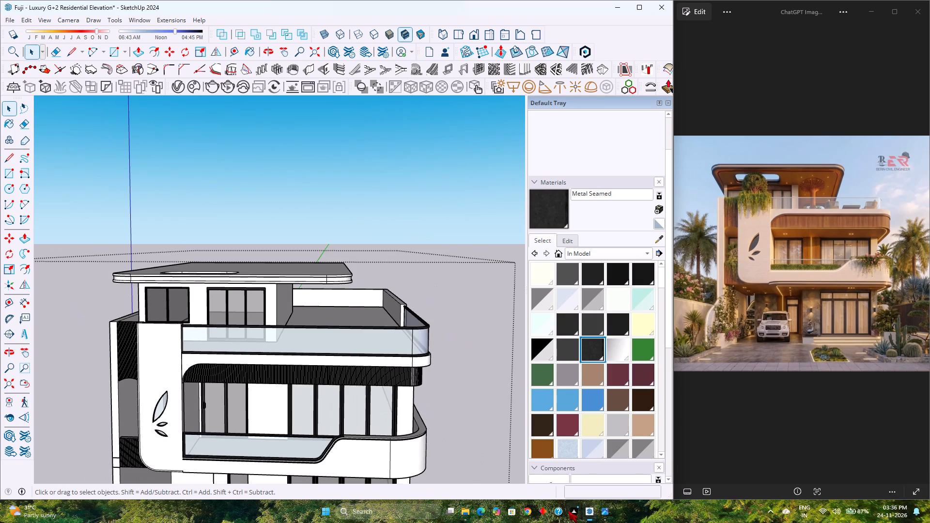
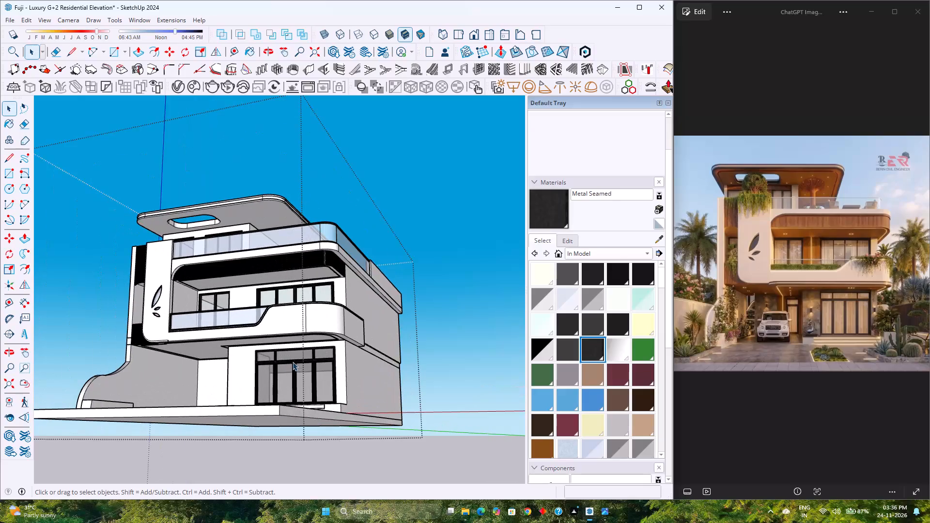
Examine the whole house model from below the ground slab and from the front corner at eye level.
scroll(288, 351, up, 1)
middle_drag(288, 351, 342, 299)
scroll(212, 326, up, 1)
middle_click(342, 299)
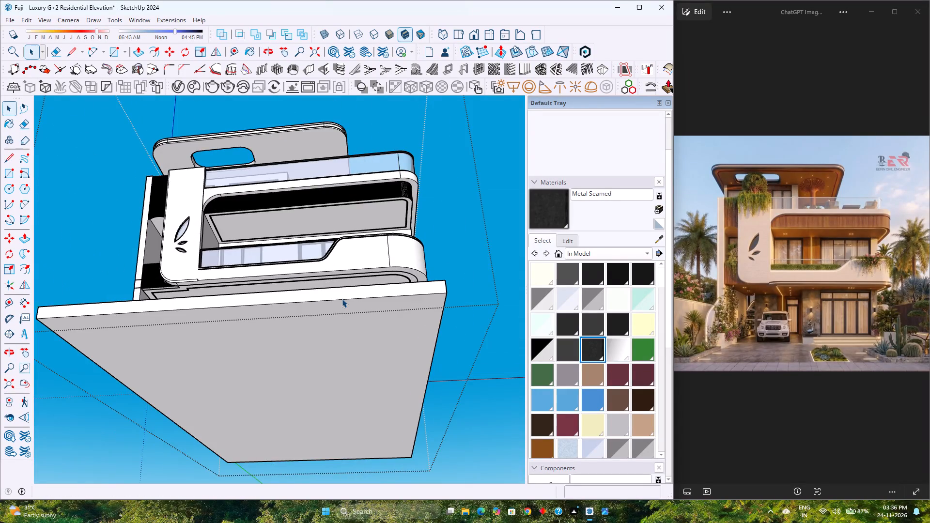
scroll(342, 299, down, 5)
middle_drag(336, 303, 196, 406)
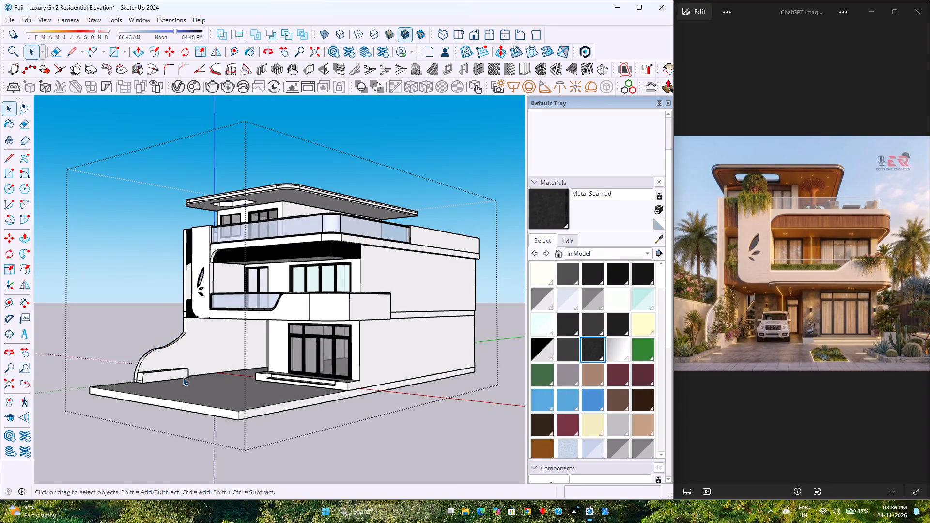
scroll(182, 376, down, 2)
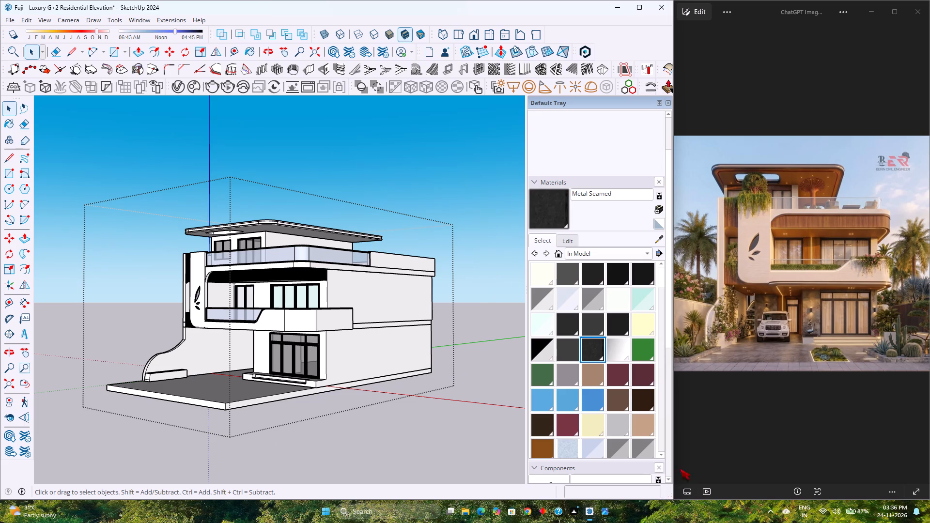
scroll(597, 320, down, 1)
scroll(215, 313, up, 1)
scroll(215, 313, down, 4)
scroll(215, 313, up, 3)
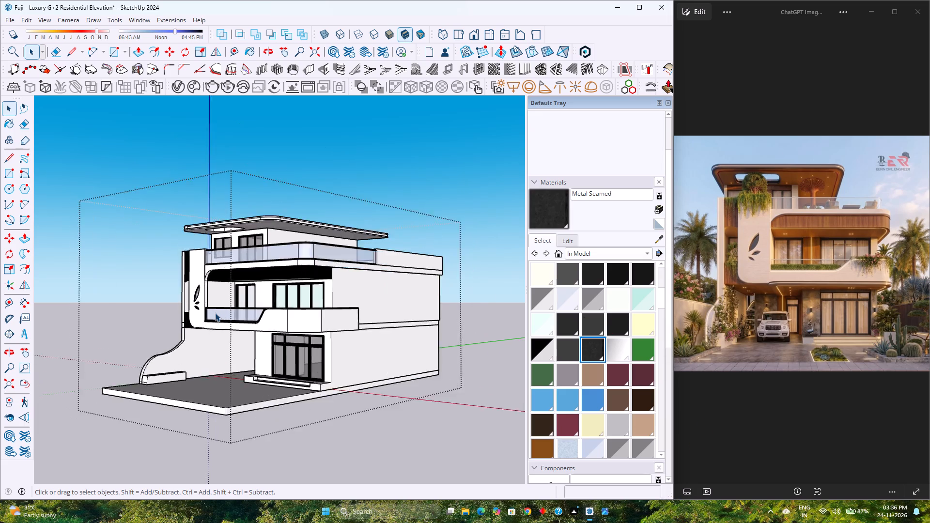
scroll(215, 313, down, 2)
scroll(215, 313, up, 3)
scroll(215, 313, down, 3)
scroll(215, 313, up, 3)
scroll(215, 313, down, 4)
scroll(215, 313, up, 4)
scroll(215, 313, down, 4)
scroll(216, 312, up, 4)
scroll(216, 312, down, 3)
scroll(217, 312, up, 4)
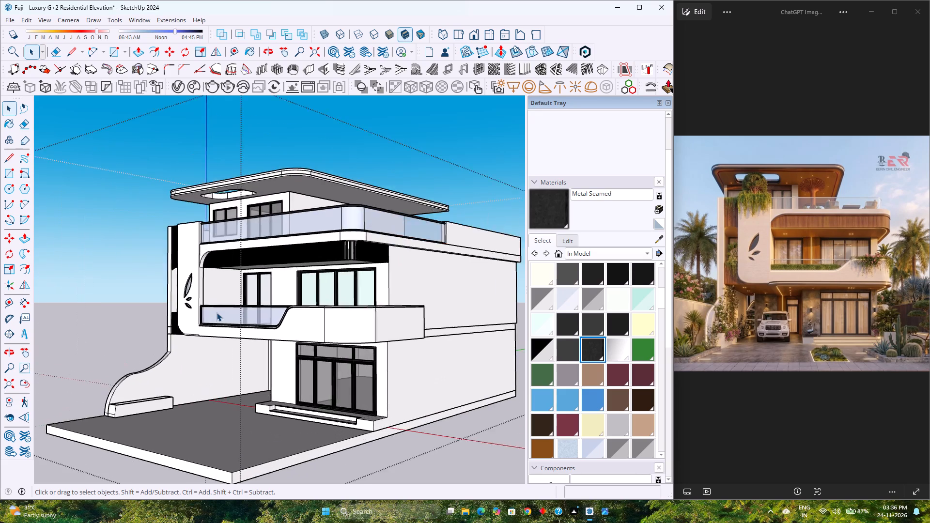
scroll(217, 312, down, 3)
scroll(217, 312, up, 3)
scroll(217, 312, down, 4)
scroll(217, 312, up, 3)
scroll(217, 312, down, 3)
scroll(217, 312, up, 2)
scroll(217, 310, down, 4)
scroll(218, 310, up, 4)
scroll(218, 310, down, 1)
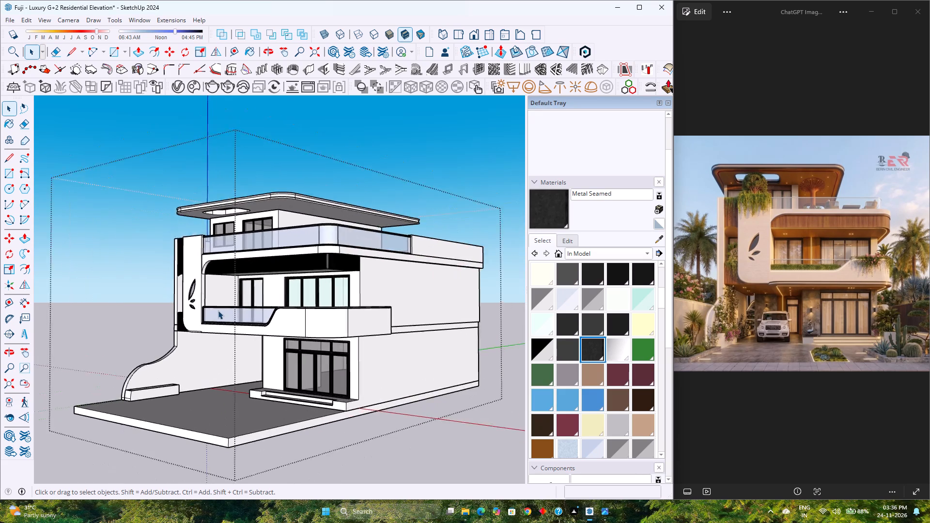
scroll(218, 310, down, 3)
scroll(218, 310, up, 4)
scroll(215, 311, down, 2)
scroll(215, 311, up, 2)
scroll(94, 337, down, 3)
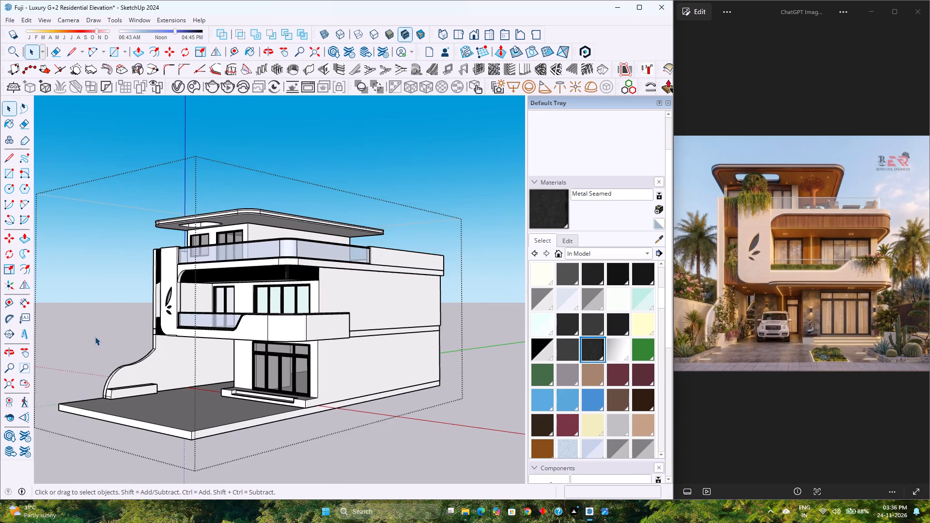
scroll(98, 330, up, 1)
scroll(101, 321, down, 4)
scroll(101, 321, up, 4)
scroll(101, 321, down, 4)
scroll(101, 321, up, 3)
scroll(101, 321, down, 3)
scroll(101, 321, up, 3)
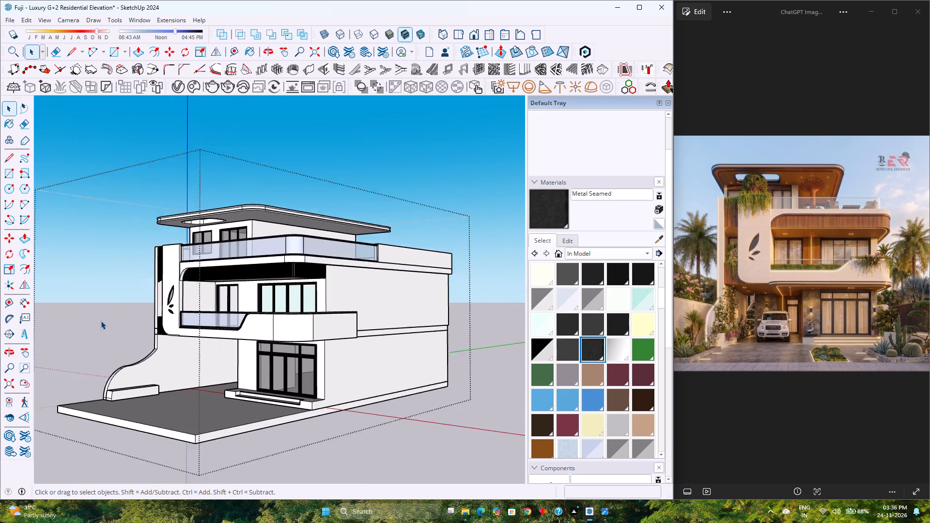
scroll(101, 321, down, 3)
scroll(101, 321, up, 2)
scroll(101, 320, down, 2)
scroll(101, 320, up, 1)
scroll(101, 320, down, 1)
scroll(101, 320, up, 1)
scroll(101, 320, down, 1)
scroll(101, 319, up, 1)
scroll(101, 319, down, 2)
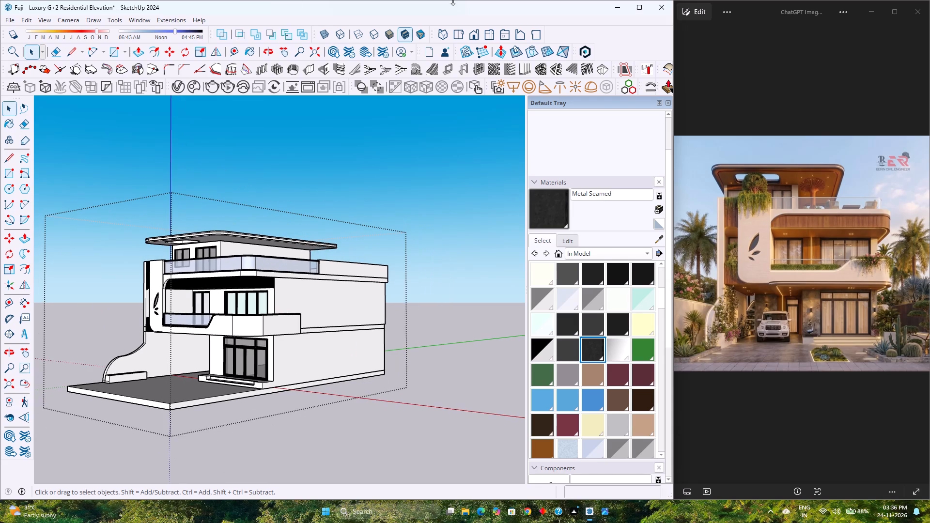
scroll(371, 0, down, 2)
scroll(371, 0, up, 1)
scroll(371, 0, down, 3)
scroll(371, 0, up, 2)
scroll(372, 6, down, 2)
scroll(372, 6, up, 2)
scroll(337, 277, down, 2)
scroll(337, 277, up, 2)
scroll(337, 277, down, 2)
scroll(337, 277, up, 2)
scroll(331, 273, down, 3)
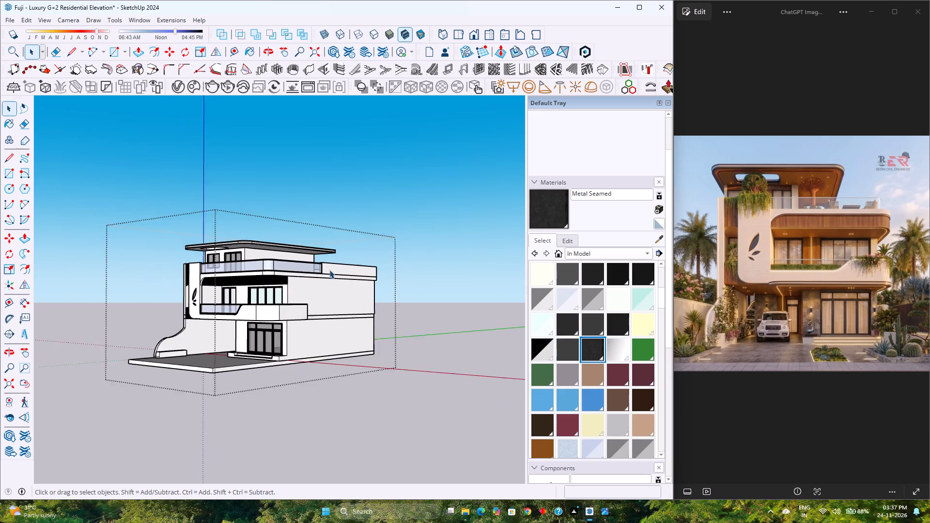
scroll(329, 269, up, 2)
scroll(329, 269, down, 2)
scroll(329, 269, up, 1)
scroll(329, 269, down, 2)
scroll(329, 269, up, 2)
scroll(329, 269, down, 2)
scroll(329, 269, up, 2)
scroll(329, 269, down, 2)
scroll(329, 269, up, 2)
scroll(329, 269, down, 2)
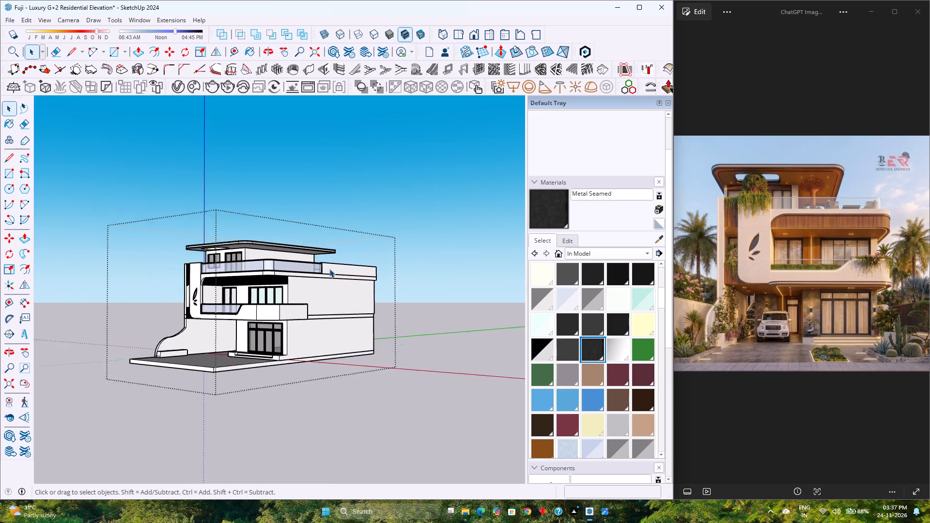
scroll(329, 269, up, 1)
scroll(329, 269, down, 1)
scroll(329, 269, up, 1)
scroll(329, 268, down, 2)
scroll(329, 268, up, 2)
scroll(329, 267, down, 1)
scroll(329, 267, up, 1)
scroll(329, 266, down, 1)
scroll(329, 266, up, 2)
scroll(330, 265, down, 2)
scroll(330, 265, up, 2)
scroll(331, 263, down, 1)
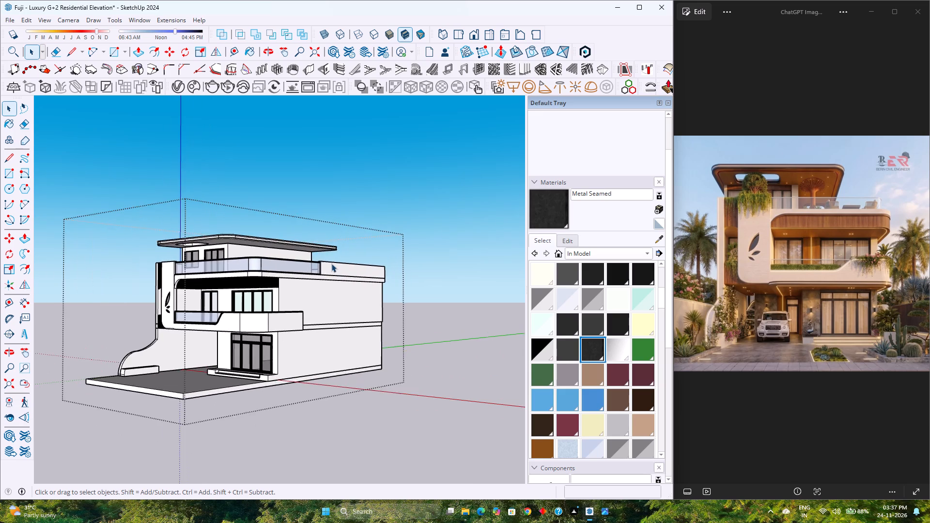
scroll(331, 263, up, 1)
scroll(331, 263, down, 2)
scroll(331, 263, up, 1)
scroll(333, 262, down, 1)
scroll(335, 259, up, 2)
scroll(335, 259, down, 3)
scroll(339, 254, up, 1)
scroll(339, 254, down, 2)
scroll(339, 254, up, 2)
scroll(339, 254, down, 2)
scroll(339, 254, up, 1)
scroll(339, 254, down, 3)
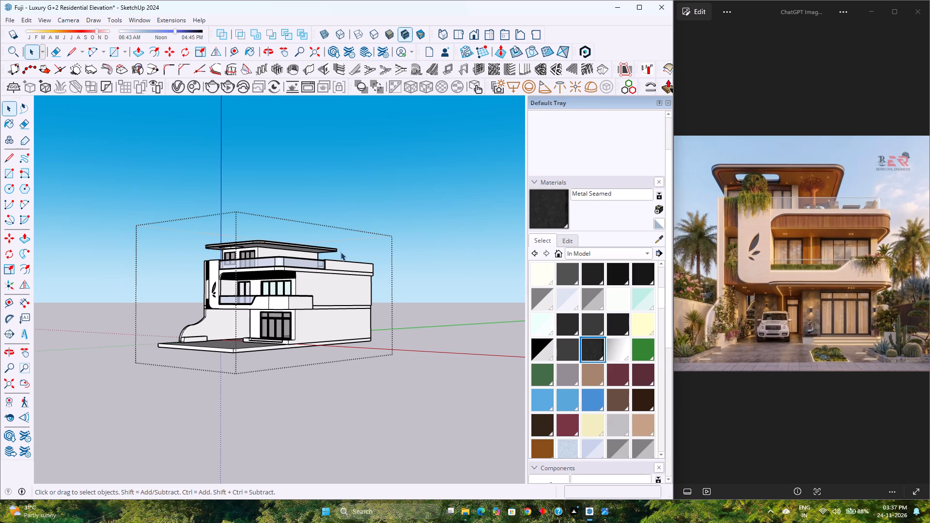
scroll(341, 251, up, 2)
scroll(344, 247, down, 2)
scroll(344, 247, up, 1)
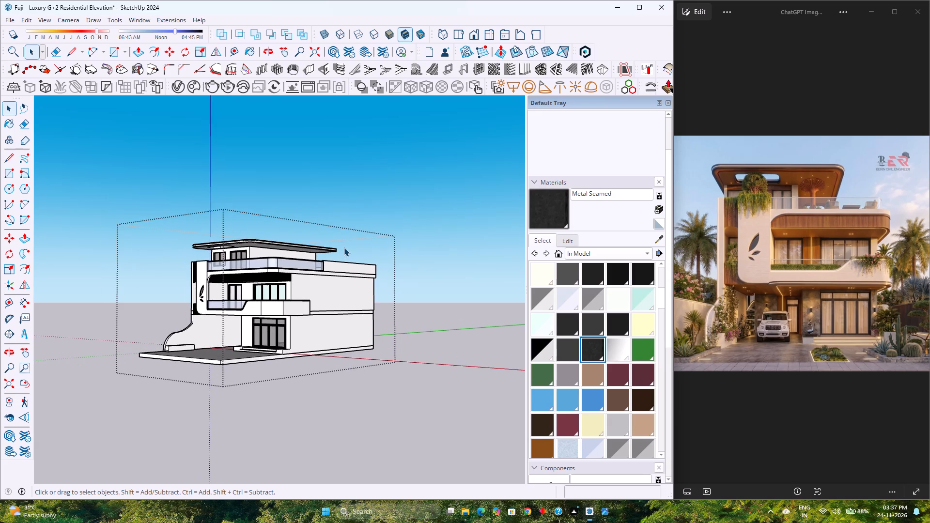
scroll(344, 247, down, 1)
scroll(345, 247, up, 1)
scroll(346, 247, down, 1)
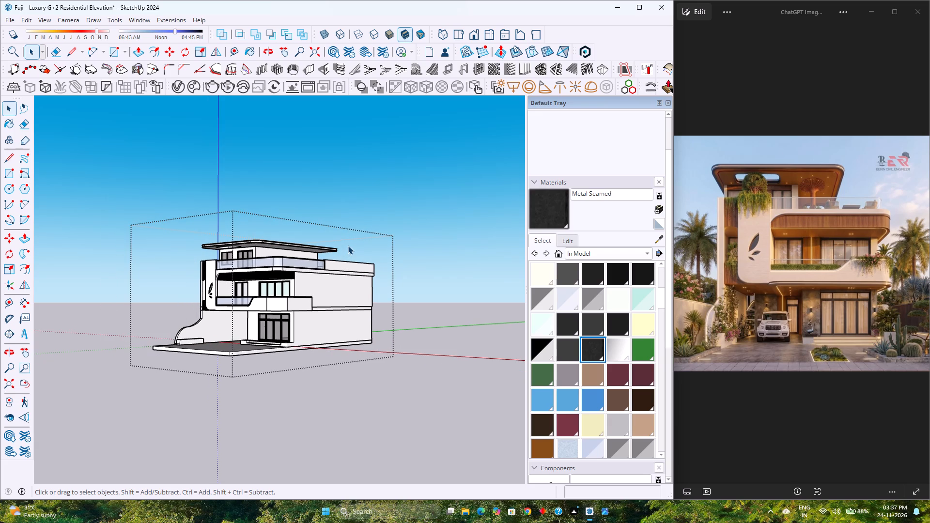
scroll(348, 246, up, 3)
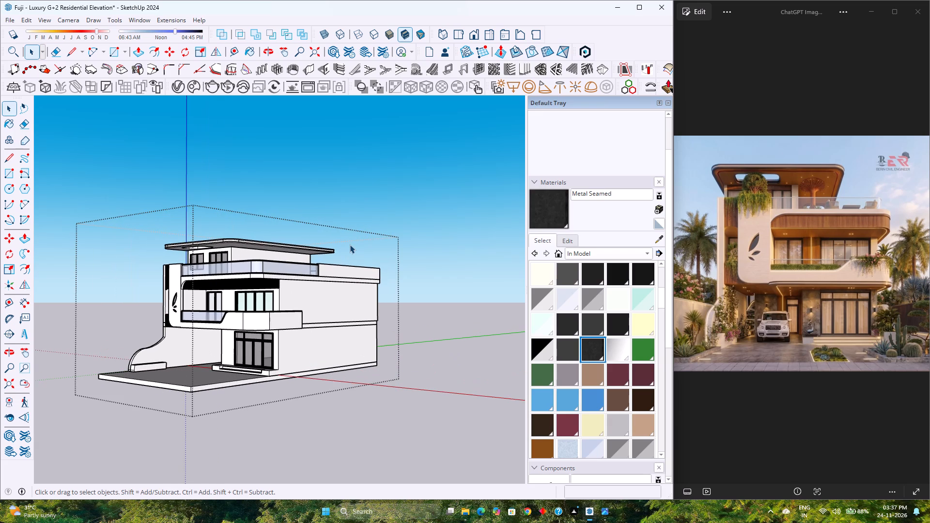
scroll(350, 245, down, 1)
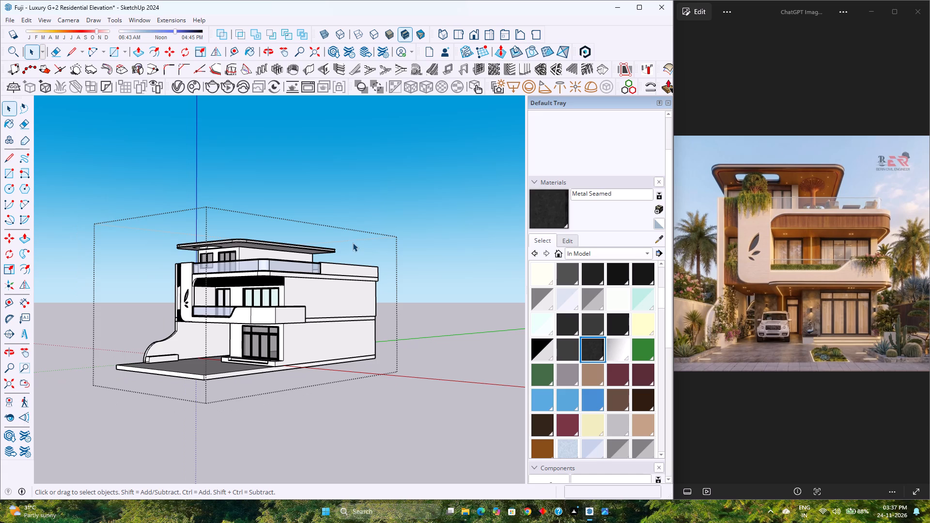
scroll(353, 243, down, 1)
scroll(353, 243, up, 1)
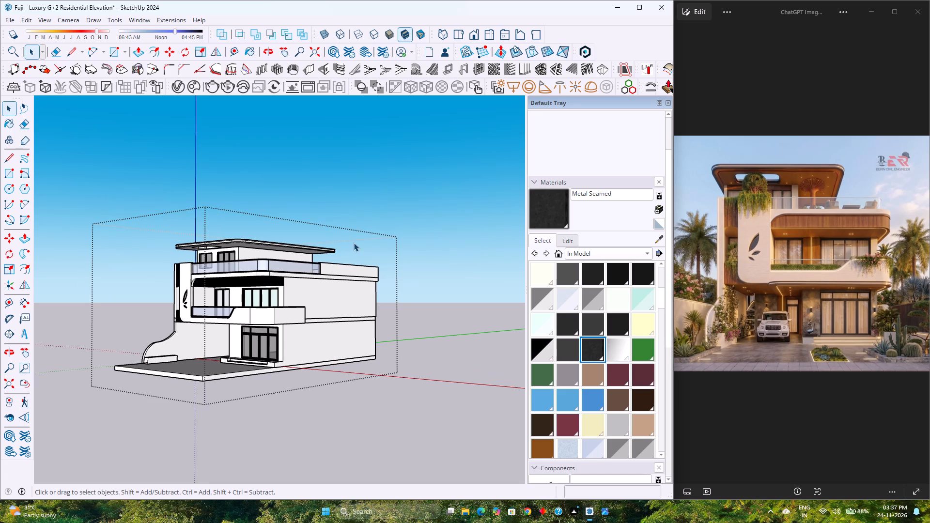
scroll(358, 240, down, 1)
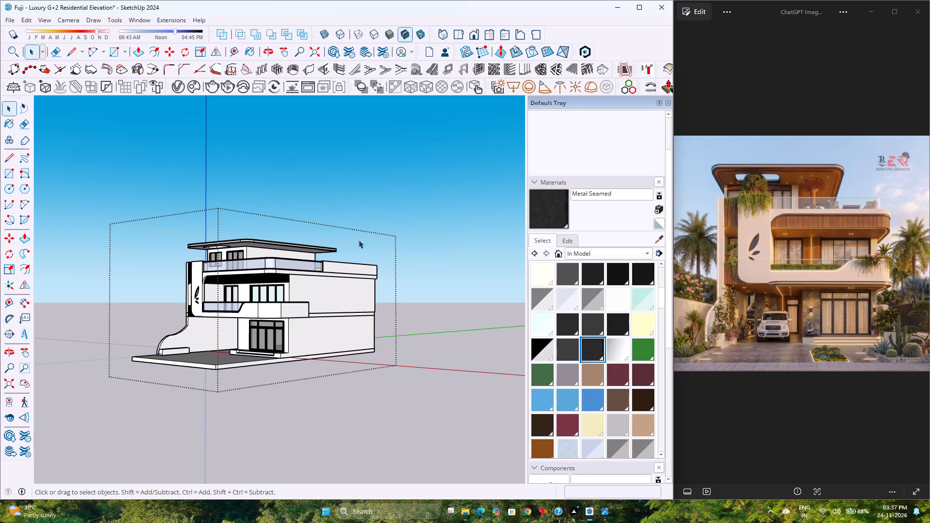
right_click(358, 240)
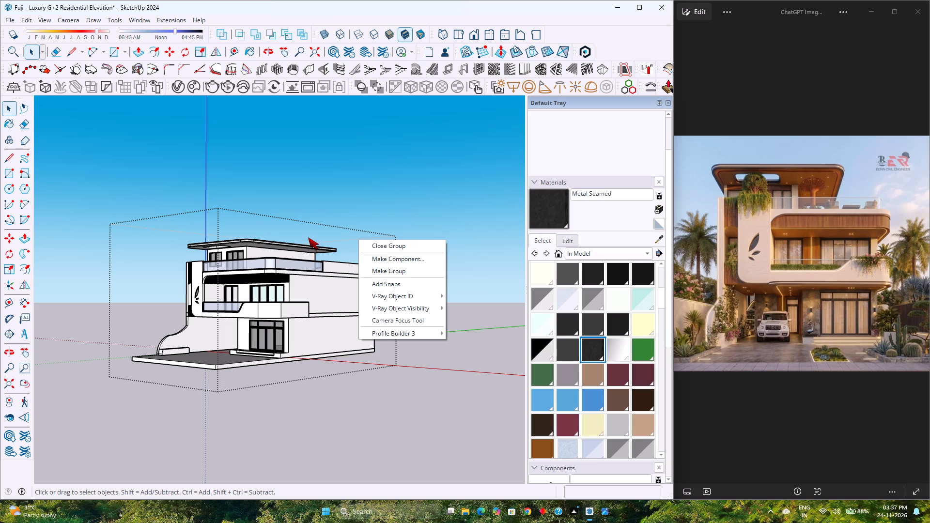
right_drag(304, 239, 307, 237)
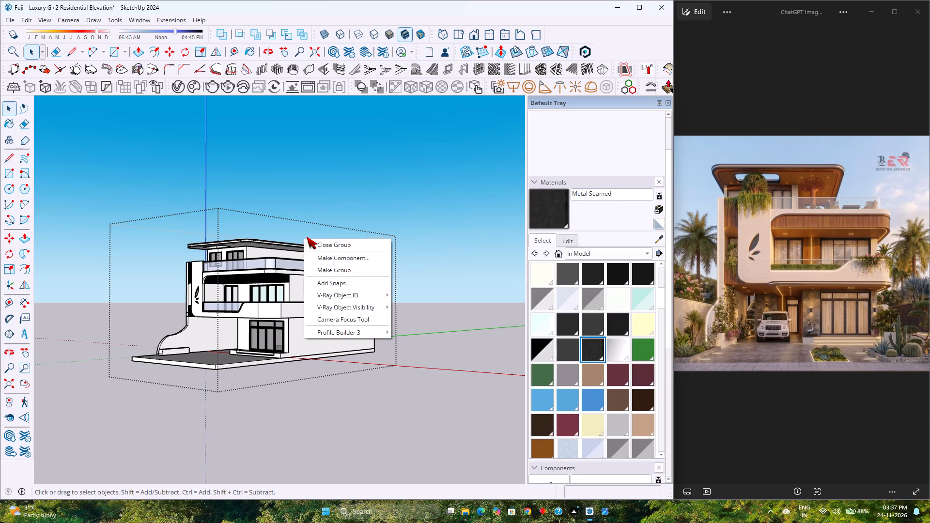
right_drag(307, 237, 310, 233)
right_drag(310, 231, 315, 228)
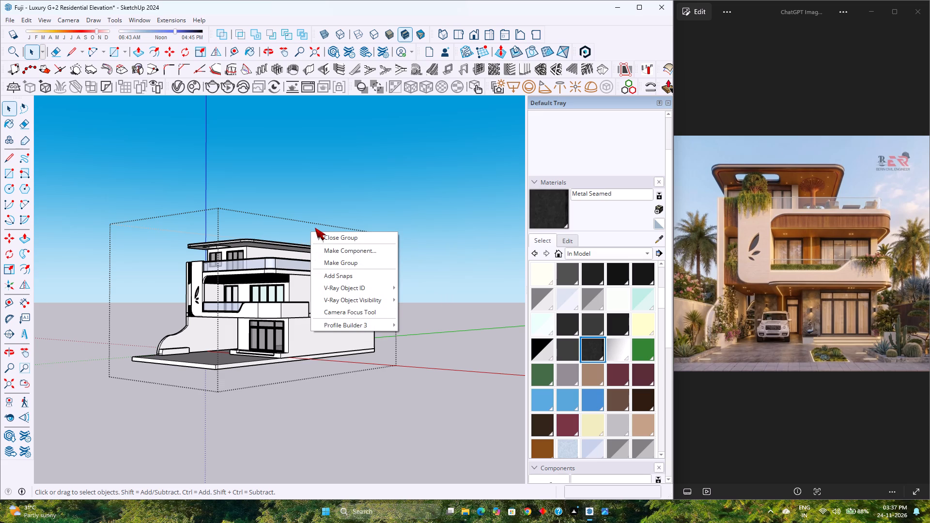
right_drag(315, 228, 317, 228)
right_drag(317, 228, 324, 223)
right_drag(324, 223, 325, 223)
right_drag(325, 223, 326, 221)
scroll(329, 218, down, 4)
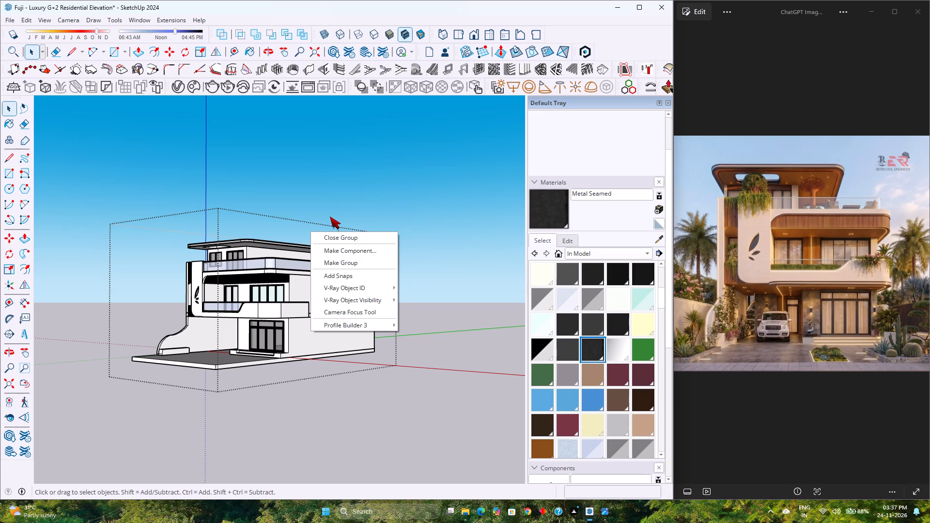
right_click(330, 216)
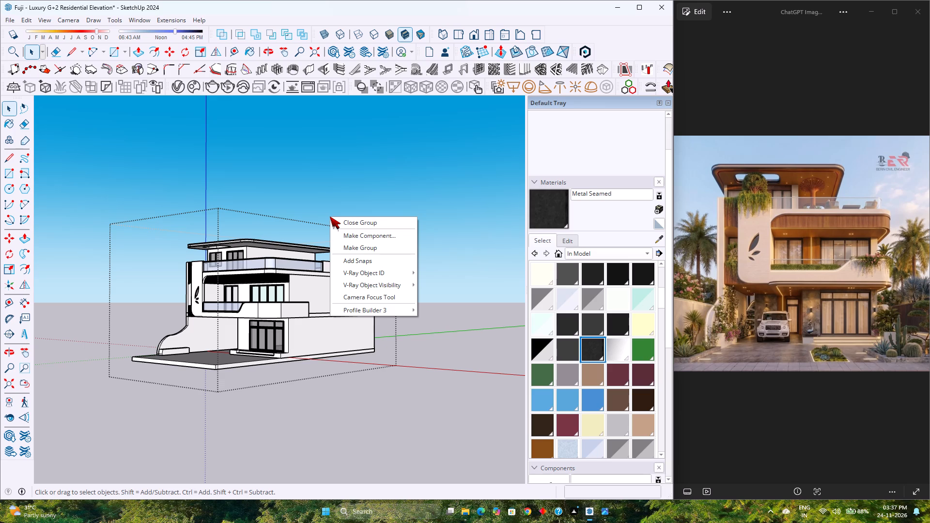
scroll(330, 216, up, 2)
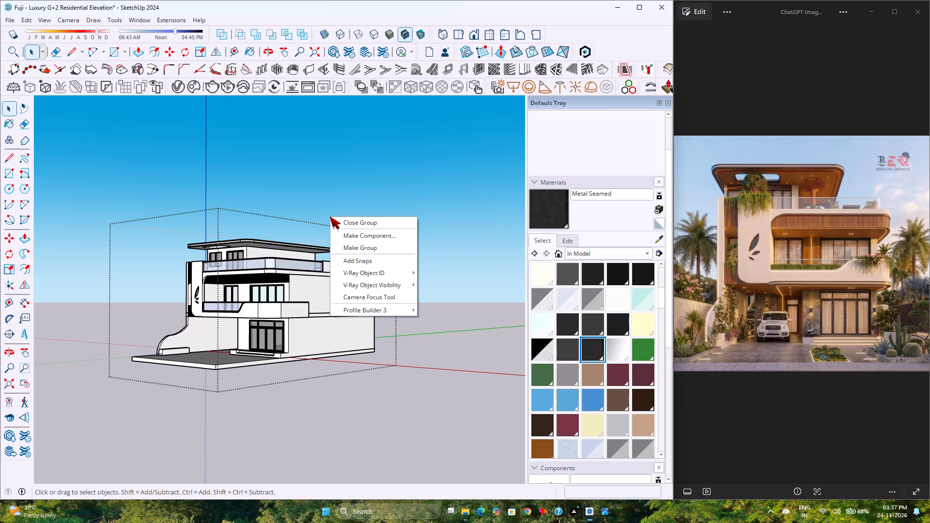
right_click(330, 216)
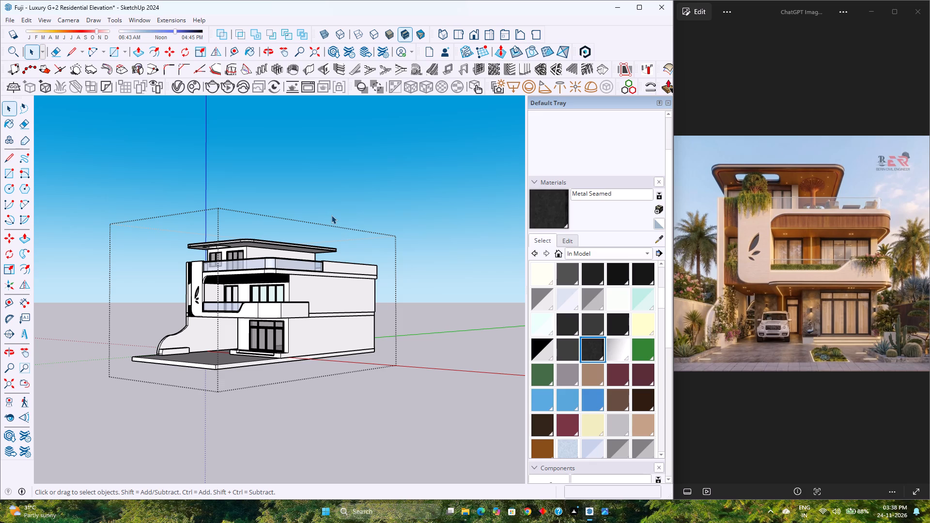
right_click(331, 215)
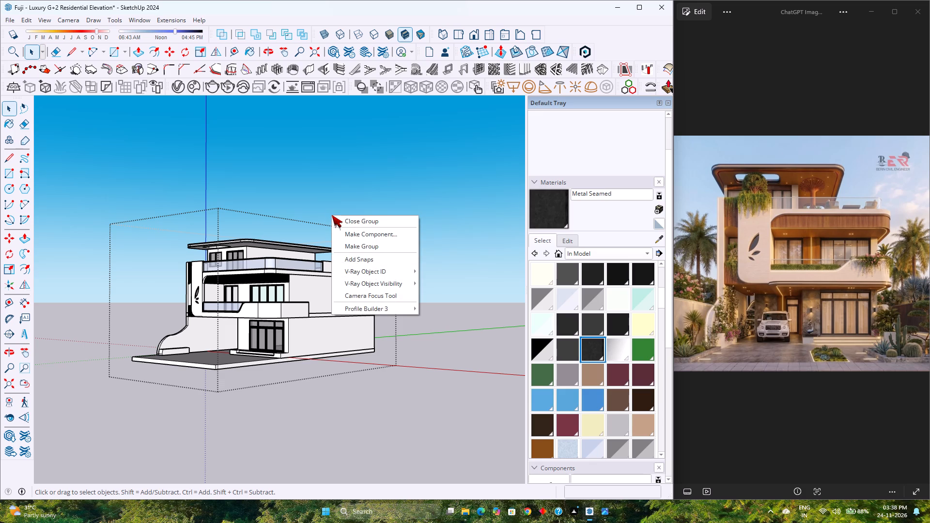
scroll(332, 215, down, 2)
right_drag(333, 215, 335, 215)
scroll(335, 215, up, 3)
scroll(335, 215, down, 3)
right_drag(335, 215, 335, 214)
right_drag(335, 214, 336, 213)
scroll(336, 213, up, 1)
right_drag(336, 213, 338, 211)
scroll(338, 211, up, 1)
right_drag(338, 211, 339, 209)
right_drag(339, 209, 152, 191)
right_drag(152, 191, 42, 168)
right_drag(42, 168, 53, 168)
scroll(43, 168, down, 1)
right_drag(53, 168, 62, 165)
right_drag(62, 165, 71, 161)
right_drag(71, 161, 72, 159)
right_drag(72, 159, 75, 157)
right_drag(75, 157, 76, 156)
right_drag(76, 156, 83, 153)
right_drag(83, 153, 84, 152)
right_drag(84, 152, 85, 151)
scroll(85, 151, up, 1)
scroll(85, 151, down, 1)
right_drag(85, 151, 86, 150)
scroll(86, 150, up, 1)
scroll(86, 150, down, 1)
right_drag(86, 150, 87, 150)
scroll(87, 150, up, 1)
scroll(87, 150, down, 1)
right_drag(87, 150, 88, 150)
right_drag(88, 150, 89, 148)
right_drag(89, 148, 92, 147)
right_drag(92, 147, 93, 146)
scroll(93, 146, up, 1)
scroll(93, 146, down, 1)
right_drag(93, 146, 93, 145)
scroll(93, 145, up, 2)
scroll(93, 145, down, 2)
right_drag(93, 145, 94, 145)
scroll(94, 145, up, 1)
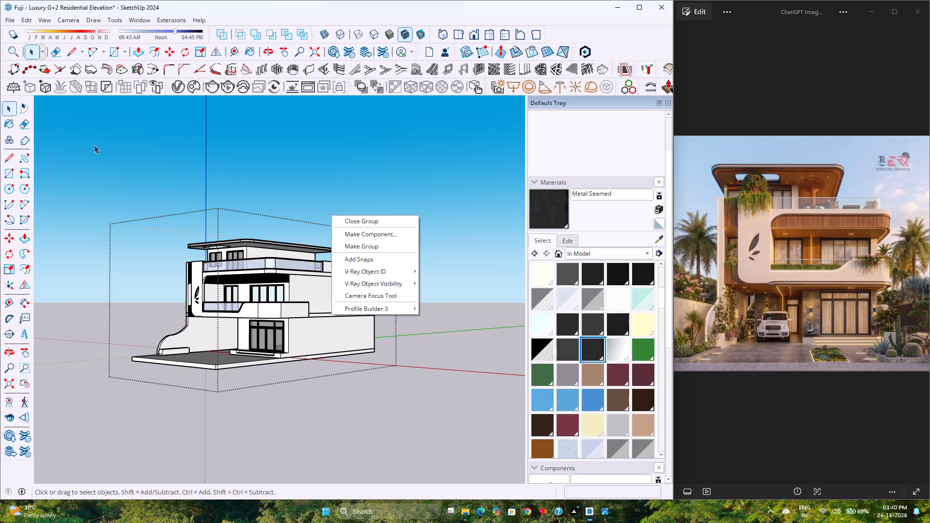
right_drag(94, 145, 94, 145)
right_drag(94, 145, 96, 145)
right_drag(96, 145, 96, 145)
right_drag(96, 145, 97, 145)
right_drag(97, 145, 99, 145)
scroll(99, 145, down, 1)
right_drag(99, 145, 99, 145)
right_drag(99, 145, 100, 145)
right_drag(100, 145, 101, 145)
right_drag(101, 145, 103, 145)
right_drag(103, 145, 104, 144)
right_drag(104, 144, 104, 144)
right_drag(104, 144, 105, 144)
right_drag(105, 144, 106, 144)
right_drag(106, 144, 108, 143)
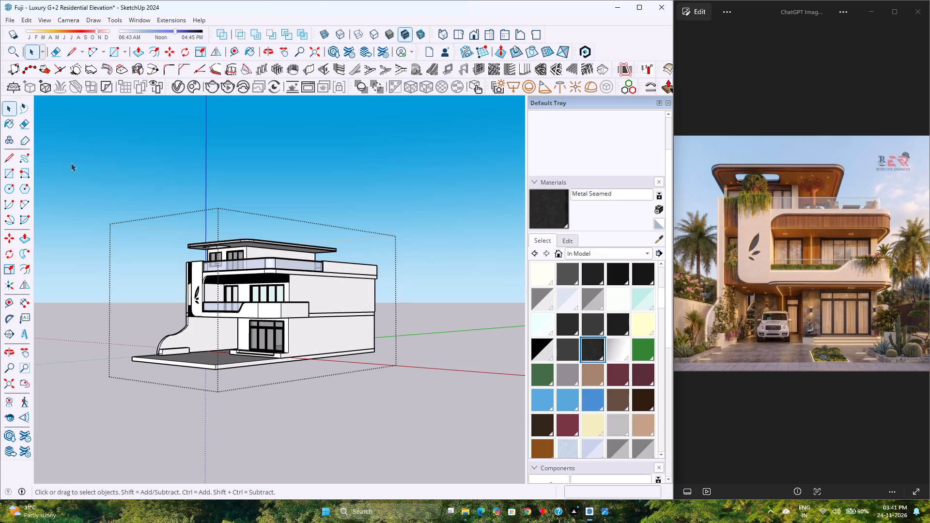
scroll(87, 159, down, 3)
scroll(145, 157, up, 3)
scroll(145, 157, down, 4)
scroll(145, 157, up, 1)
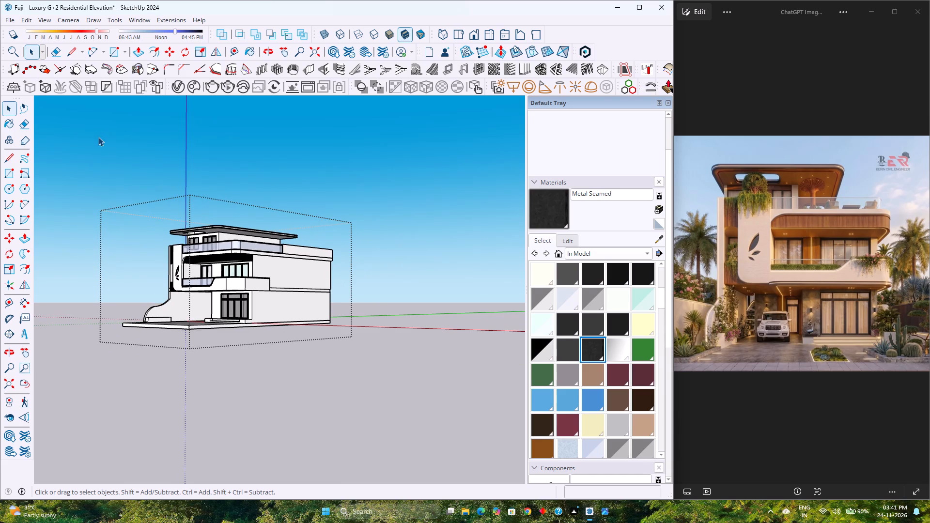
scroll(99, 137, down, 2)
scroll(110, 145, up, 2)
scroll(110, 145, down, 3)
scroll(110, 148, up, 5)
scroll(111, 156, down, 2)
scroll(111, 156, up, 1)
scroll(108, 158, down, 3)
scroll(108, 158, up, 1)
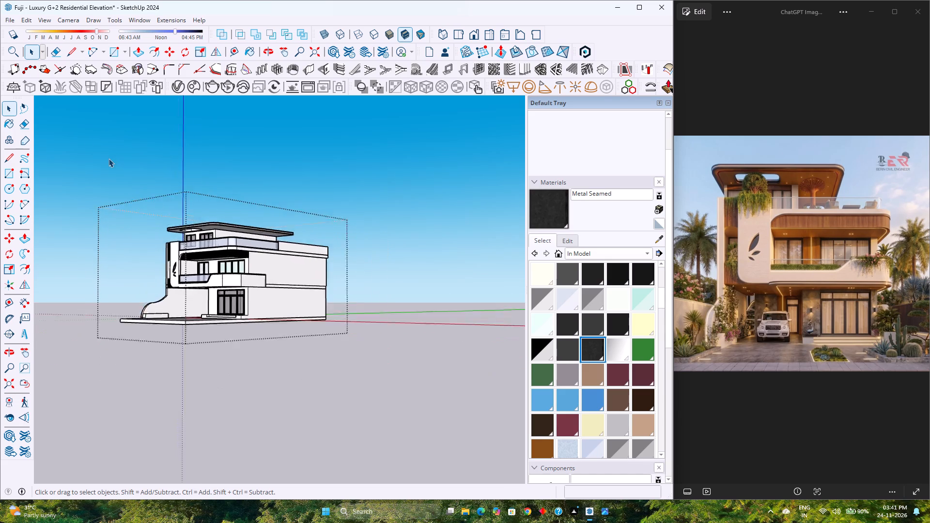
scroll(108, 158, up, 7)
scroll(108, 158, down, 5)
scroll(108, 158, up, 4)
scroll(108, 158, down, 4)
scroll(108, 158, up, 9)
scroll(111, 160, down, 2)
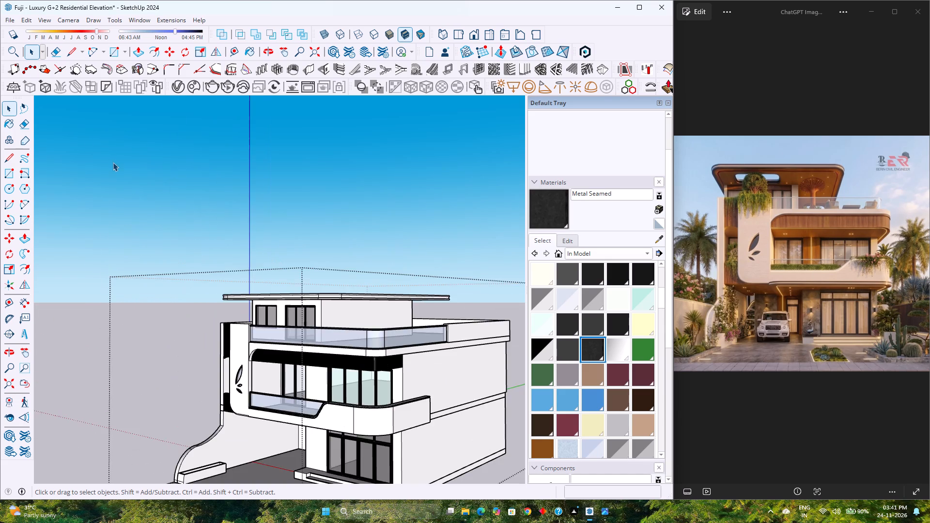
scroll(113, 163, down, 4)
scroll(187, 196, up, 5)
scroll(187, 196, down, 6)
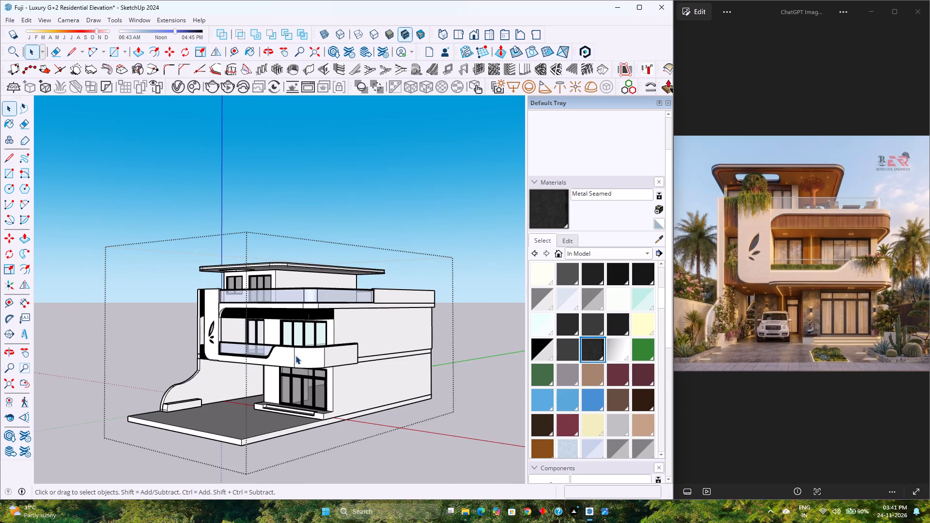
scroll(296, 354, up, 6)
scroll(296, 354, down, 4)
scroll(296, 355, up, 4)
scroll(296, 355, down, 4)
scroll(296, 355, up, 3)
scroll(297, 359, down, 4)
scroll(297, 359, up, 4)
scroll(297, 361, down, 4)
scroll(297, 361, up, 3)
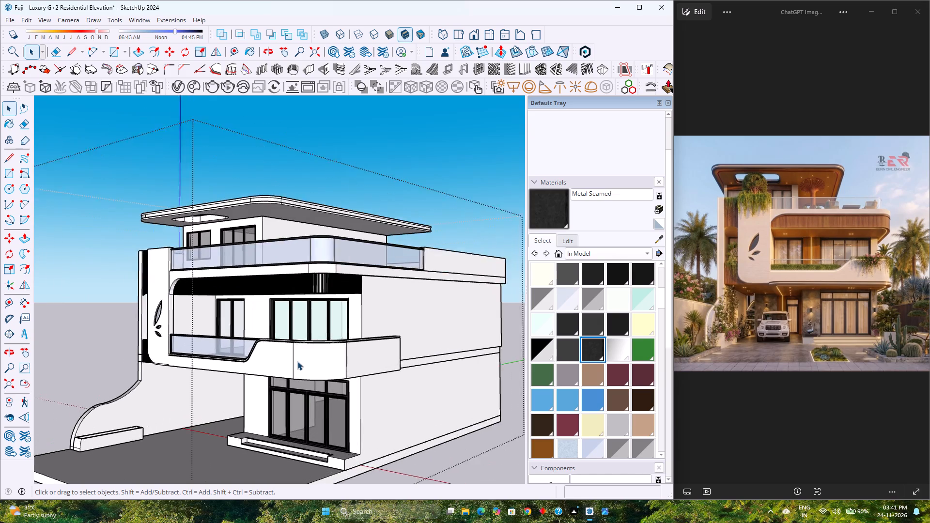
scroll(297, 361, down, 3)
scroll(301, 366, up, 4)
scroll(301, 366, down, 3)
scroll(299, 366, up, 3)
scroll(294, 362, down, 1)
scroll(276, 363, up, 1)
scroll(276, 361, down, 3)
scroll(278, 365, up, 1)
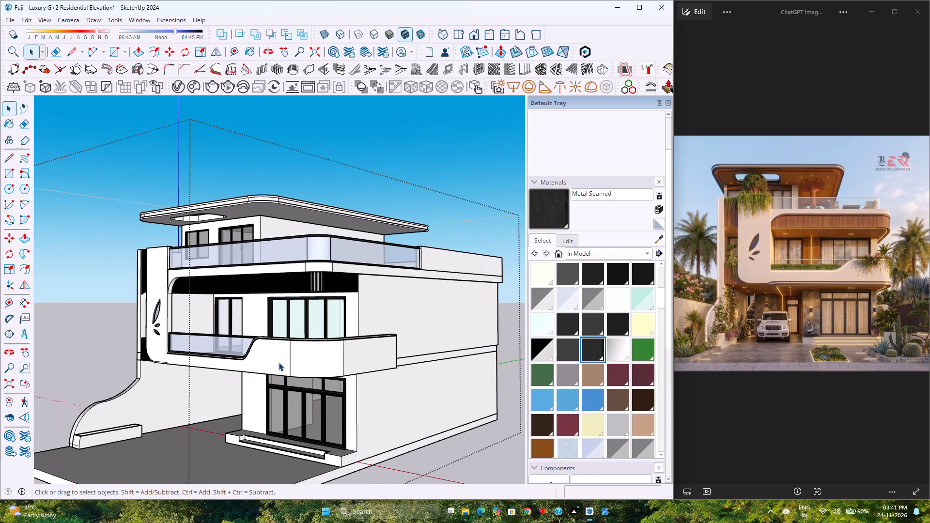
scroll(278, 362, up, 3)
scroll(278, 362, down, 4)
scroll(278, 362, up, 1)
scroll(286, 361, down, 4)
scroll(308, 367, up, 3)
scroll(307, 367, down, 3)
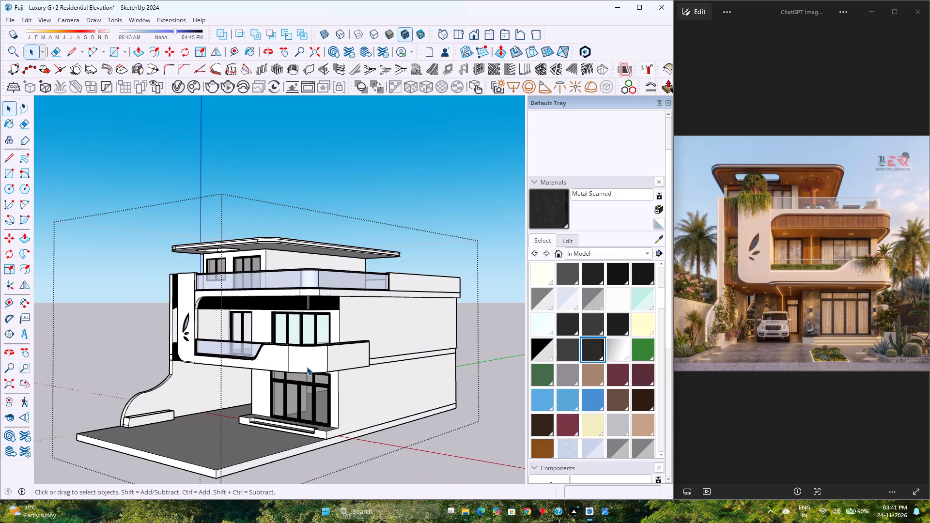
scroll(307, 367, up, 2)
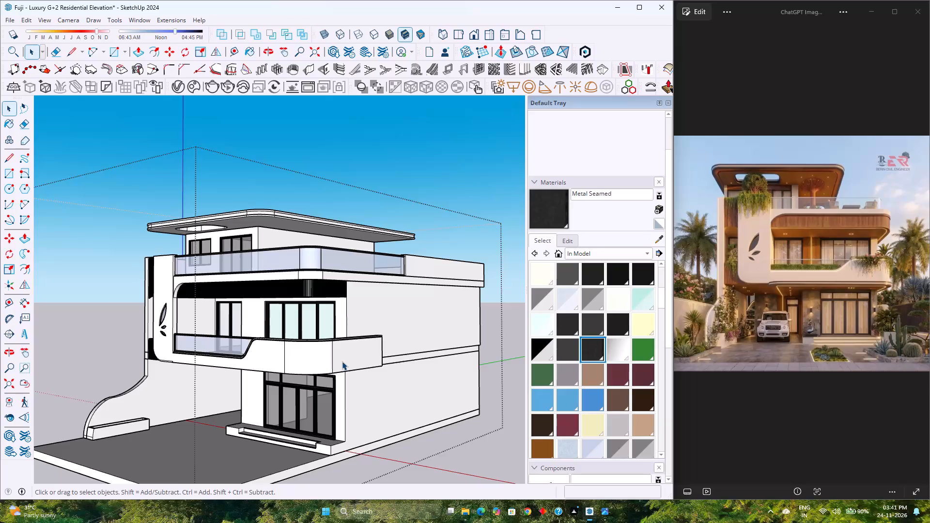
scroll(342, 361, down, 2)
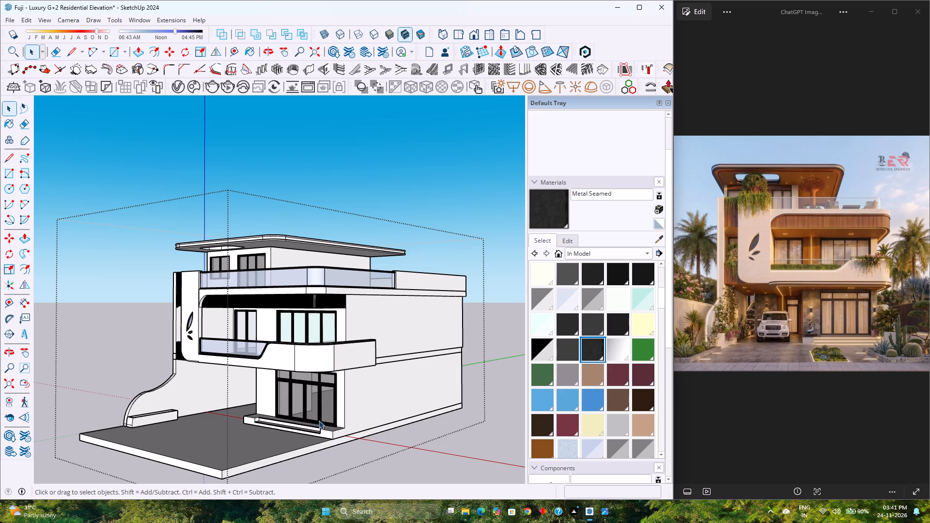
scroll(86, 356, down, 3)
Examine the house massing from the front corner, in the standard Front view and from a low front angle.
middle_drag(115, 380, 183, 365)
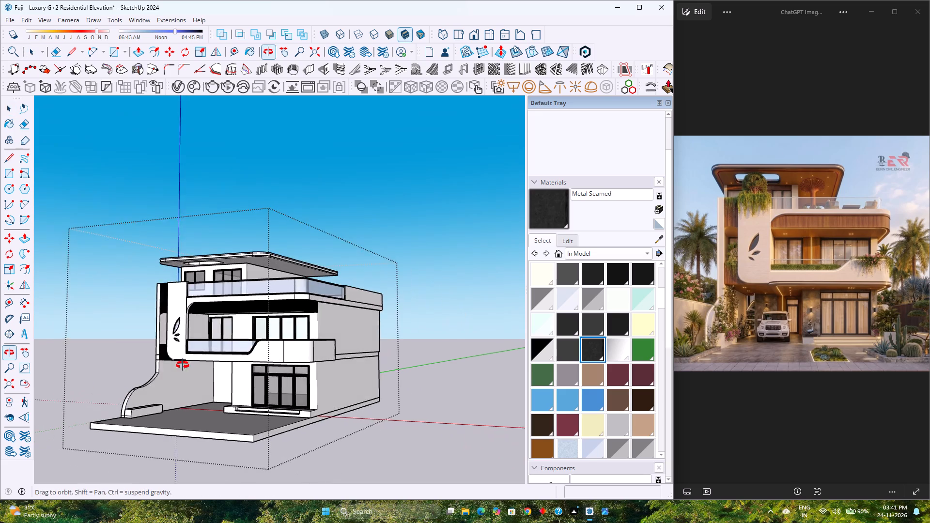
middle_drag(183, 365, 185, 365)
scroll(191, 365, up, 4)
scroll(191, 365, down, 2)
scroll(191, 365, up, 2)
scroll(189, 369, down, 2)
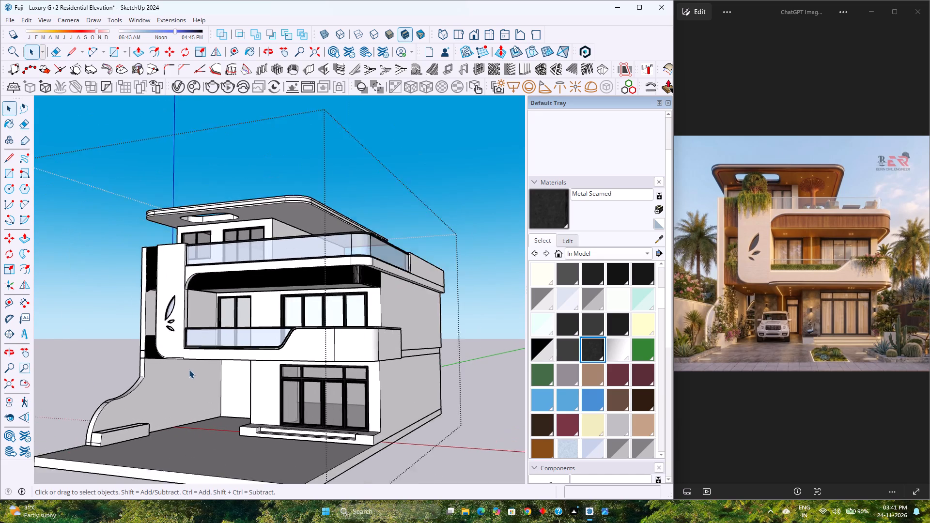
middle_drag(188, 371, 234, 370)
click(472, 35)
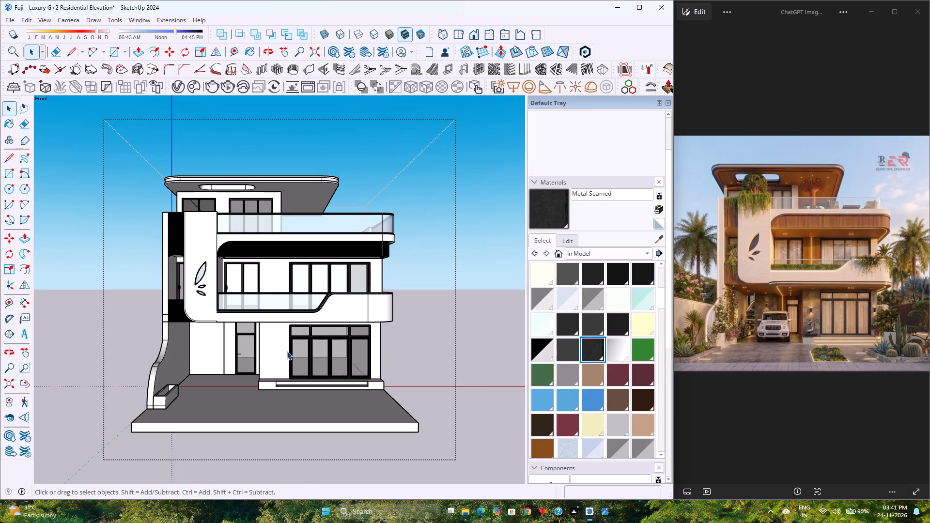
scroll(263, 370, up, 3)
scroll(263, 370, down, 2)
middle_drag(258, 351, 256, 333)
middle_click(256, 333)
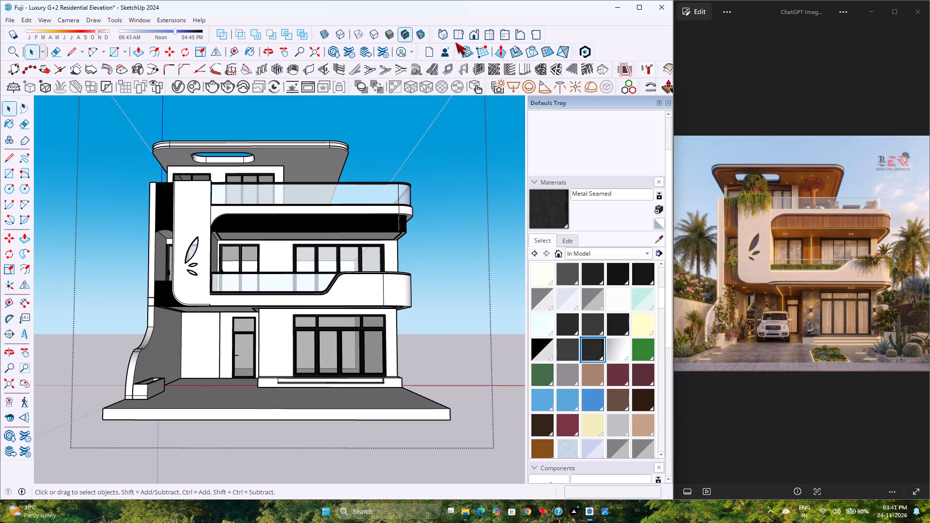
click(472, 31)
scroll(294, 303, down, 1)
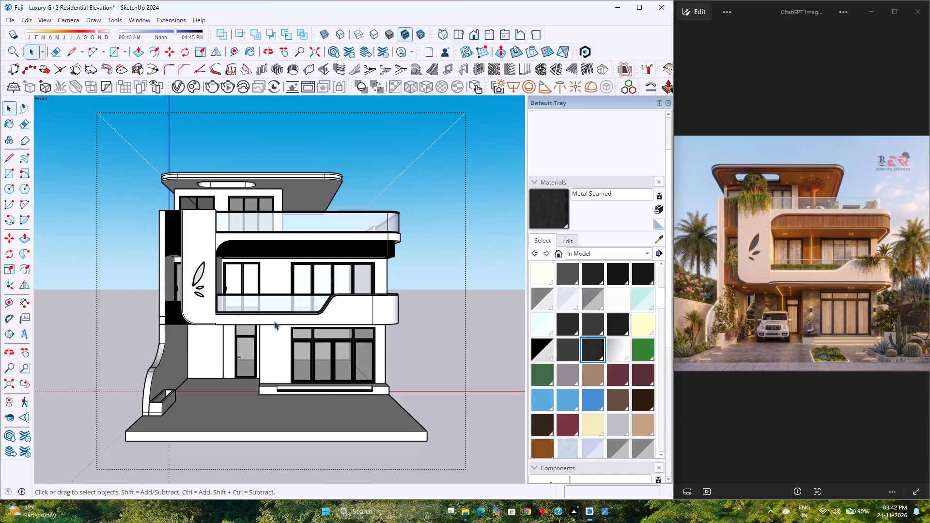
Compare the slab overhangs, curved balcony fronts and ground-floor openings with the reference image from low front angles.
scroll(267, 324, up, 2)
middle_drag(265, 334, 264, 321)
middle_click(264, 321)
scroll(265, 321, up, 3)
scroll(265, 321, down, 2)
middle_drag(268, 324, 279, 336)
middle_click(279, 336)
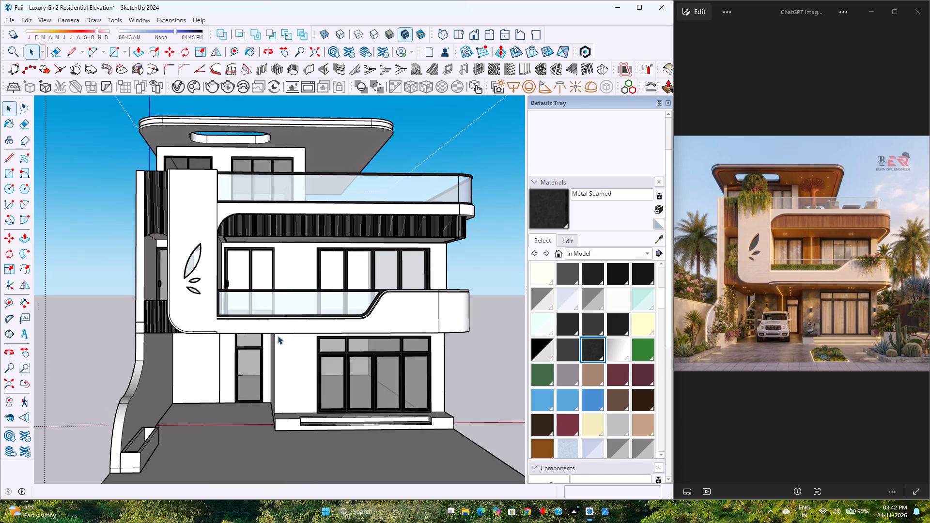
scroll(277, 329, down, 2)
middle_drag(277, 350, 278, 325)
click(471, 33)
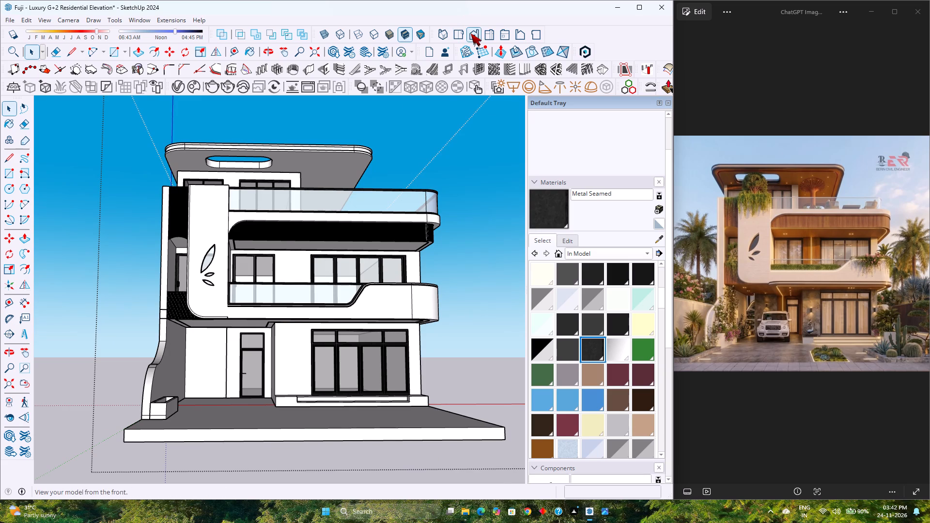
scroll(279, 327, down, 1)
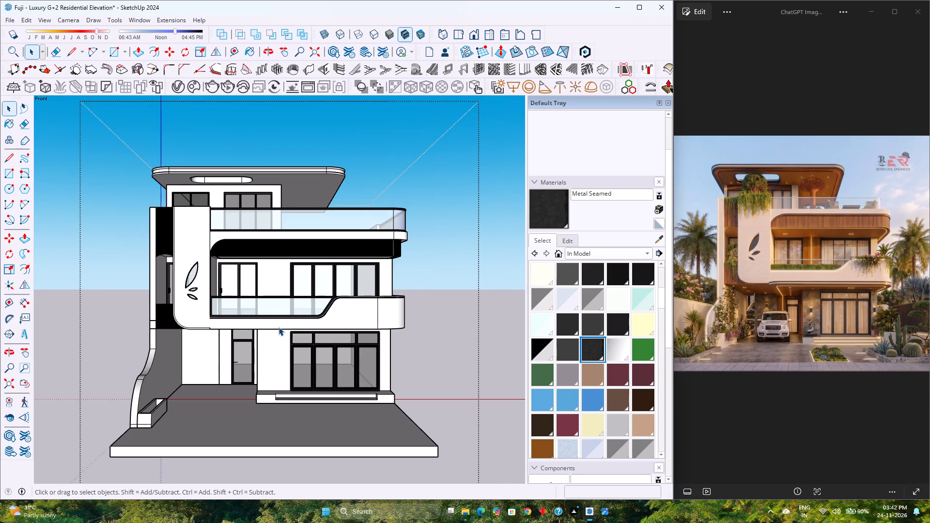
middle_drag(275, 350, 279, 338)
scroll(272, 327, up, 4)
scroll(272, 327, down, 3)
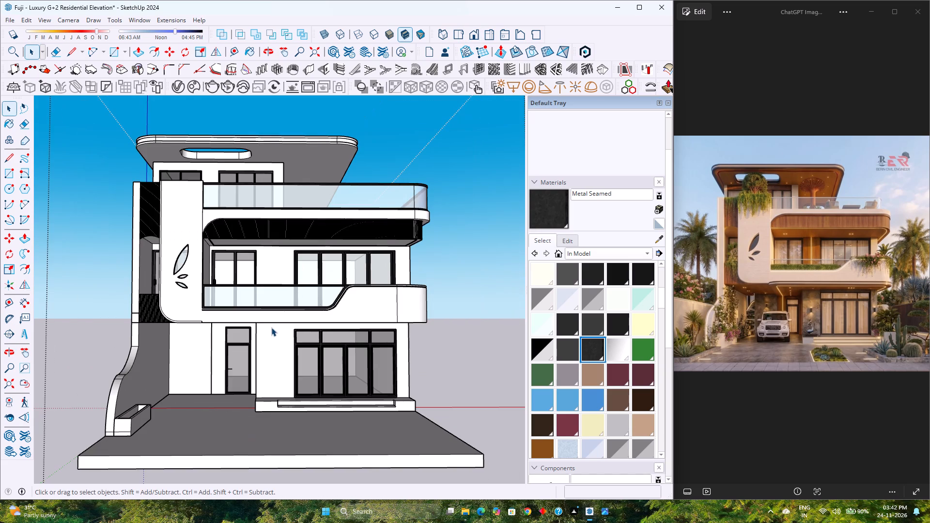
scroll(269, 328, up, 3)
scroll(269, 328, down, 2)
middle_click(269, 329)
middle_click(269, 329)
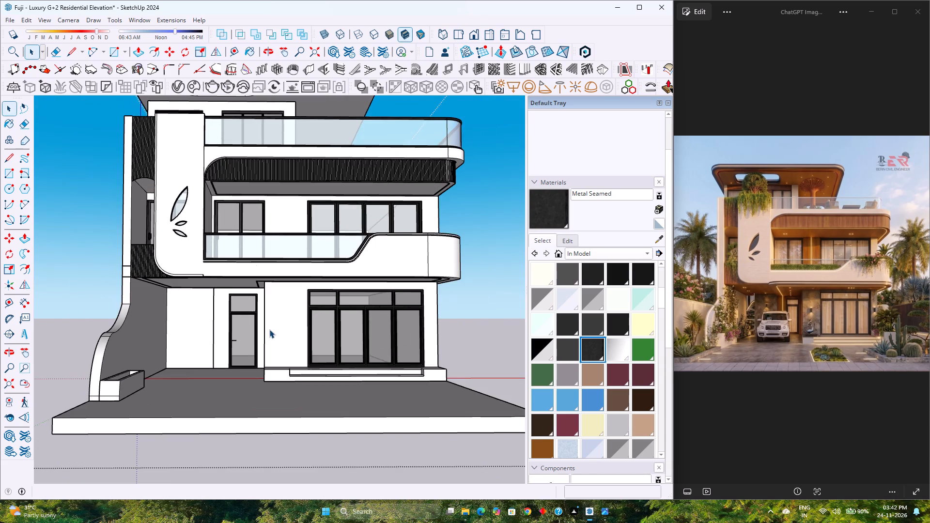
scroll(269, 329, down, 3)
Examine the balcony fronts, the dark seamed band and the windows in the standard Front view, both overall and up close.
click(478, 34)
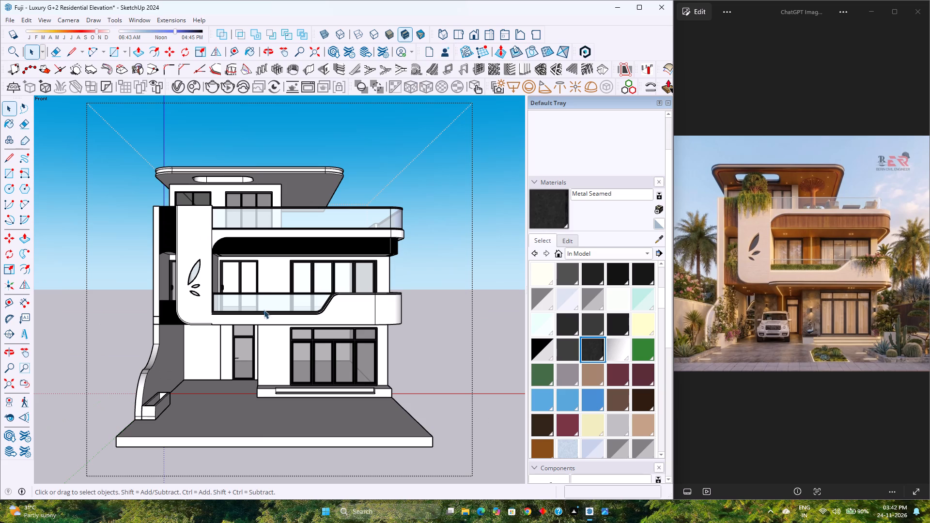
middle_click(270, 315)
middle_click(270, 315)
scroll(269, 317, down, 2)
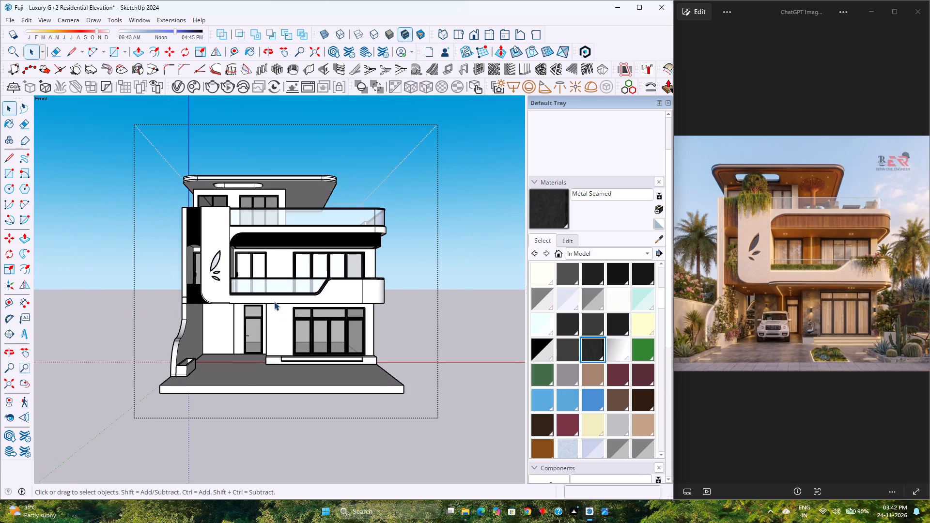
scroll(316, 248, up, 3)
scroll(268, 292, up, 3)
scroll(268, 292, down, 2)
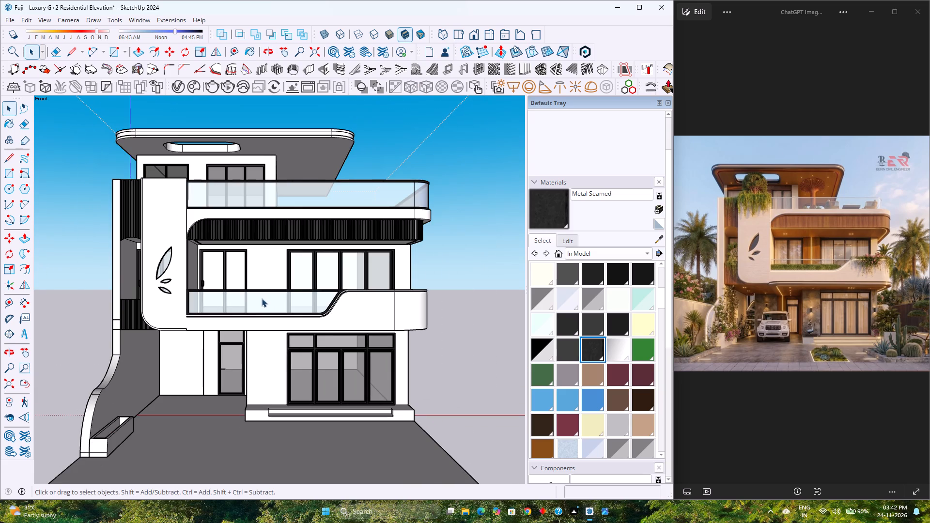
scroll(270, 323, up, 4)
scroll(270, 323, down, 2)
scroll(270, 330, up, 3)
scroll(270, 330, down, 3)
scroll(270, 330, up, 3)
scroll(268, 326, down, 4)
middle_click(267, 324)
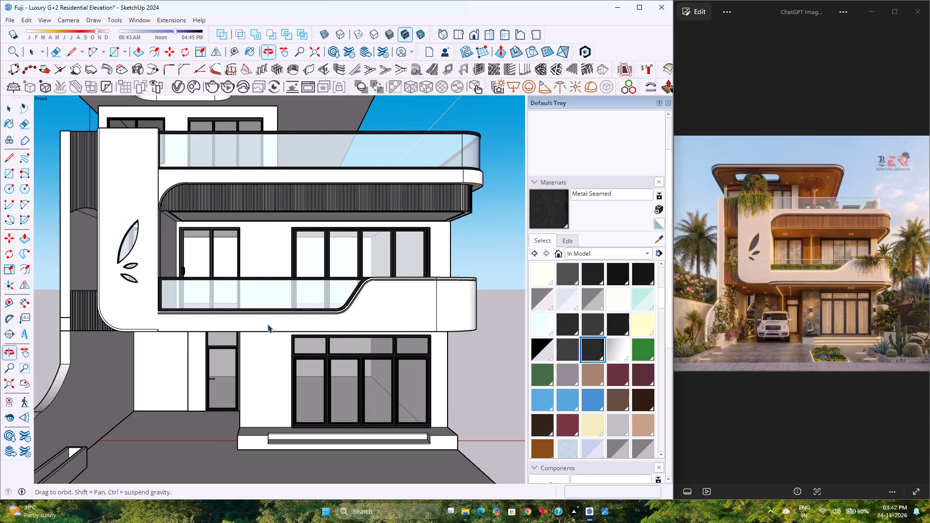
middle_click(267, 323)
scroll(268, 323, down, 3)
scroll(273, 284, down, 2)
scroll(294, 242, up, 4)
scroll(294, 242, down, 4)
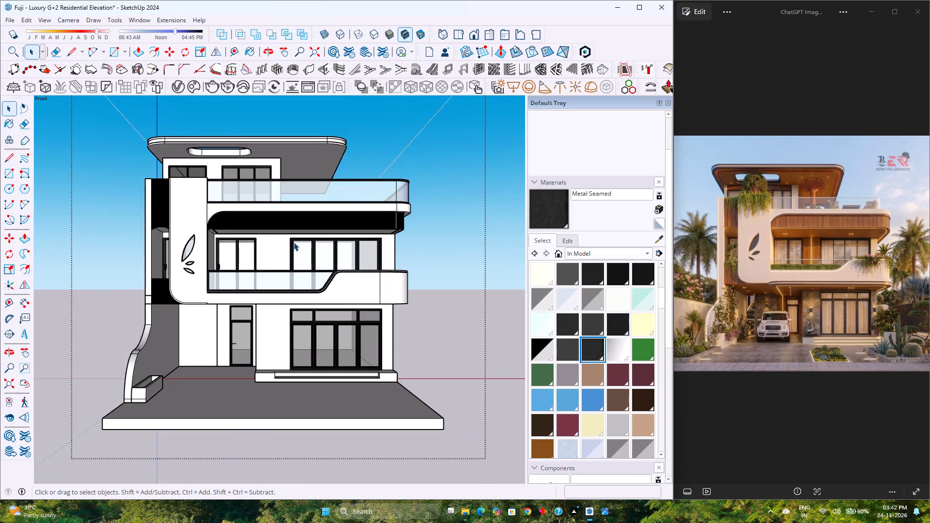
scroll(293, 243, up, 4)
Examine the facade and curved balcony corner from raised front-corner angles, and return to the standard Front view.
click(477, 35)
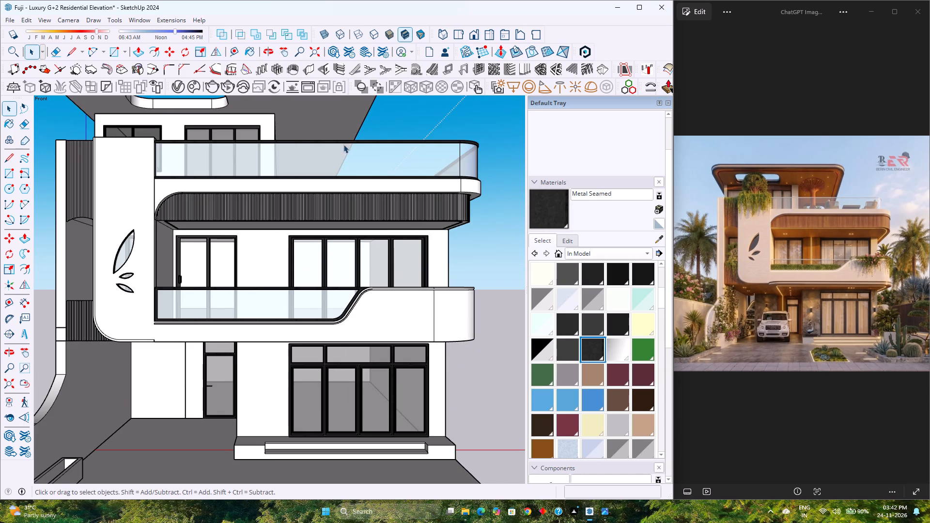
scroll(254, 311, down, 6)
middle_drag(257, 315, 201, 340)
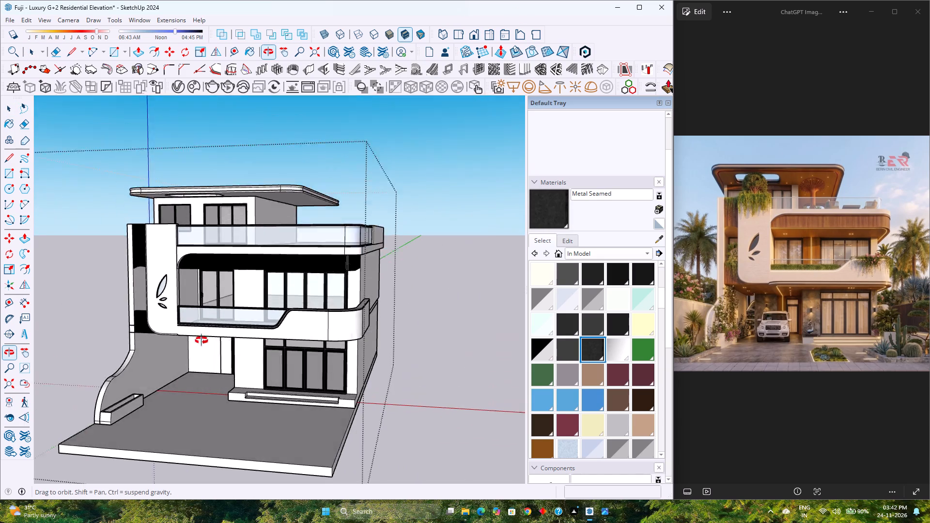
middle_drag(201, 340, 353, 367)
scroll(347, 377, up, 5)
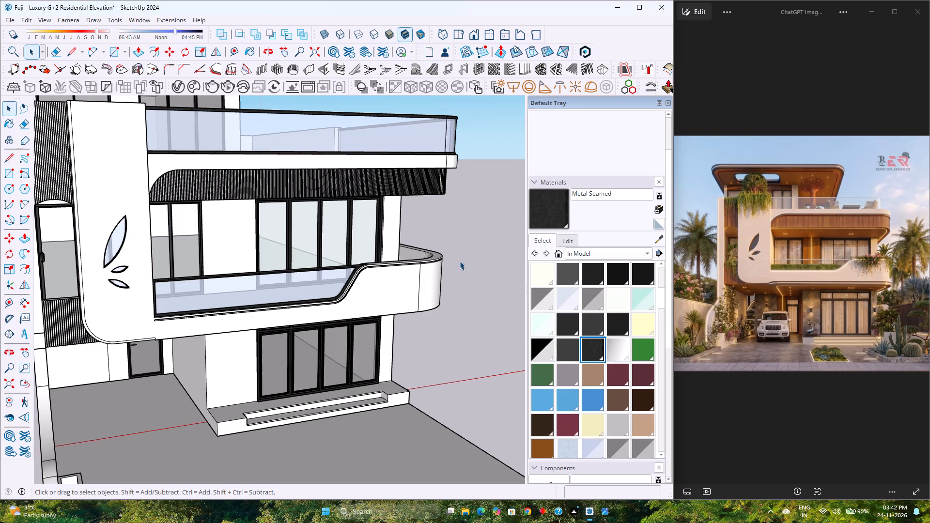
scroll(264, 308, down, 6)
middle_drag(262, 313, 220, 312)
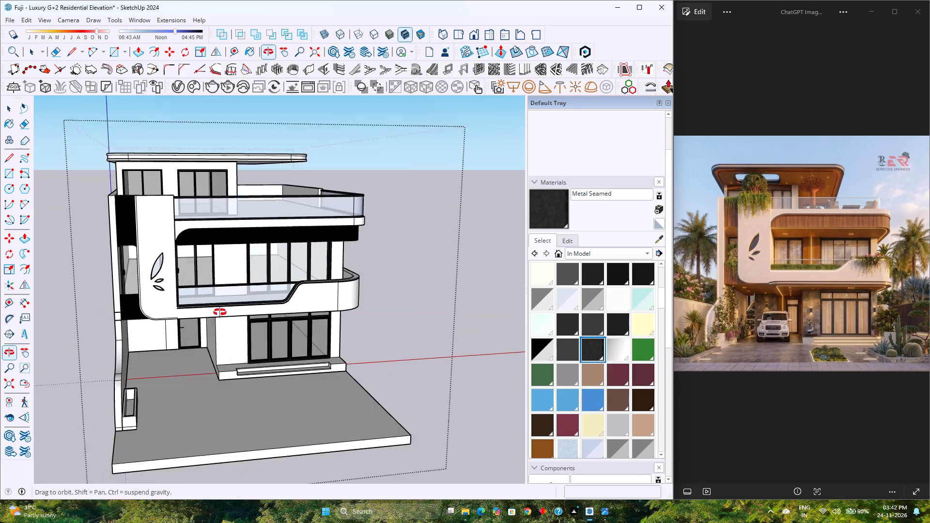
middle_drag(220, 312, 220, 315)
click(470, 33)
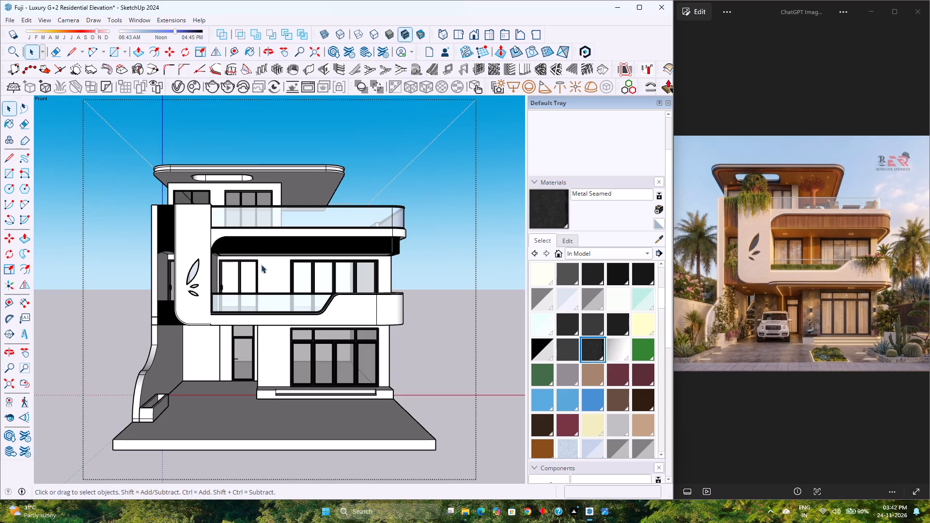
Close the house group to leave its editing context.
double_click(263, 317)
click(511, 297)
scroll(302, 293, down, 4)
click(443, 283)
Examine the balconies, curved side wall and entrance step from a raised front view.
scroll(306, 307, up, 4)
scroll(306, 307, down, 2)
middle_drag(306, 307, 297, 336)
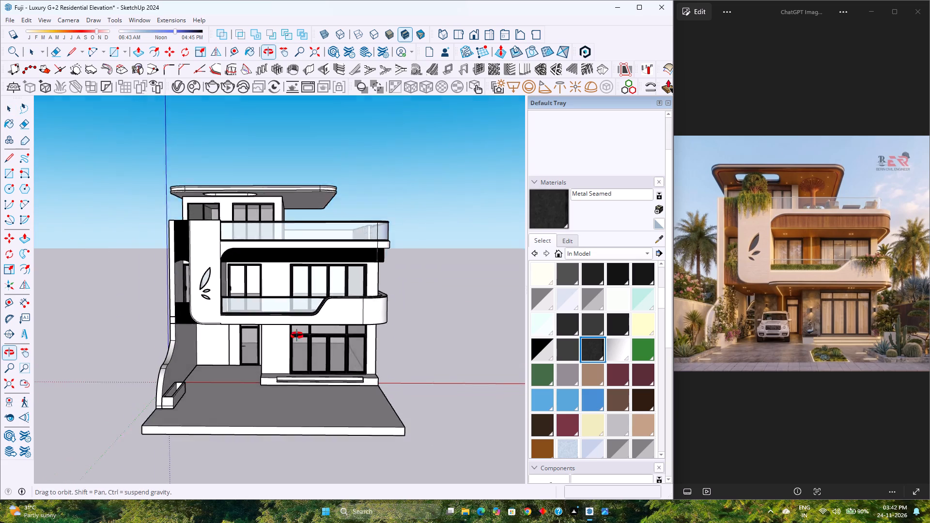
middle_drag(297, 336, 295, 339)
middle_click(294, 339)
scroll(284, 340, up, 9)
middle_drag(278, 324, 263, 352)
scroll(262, 347, down, 4)
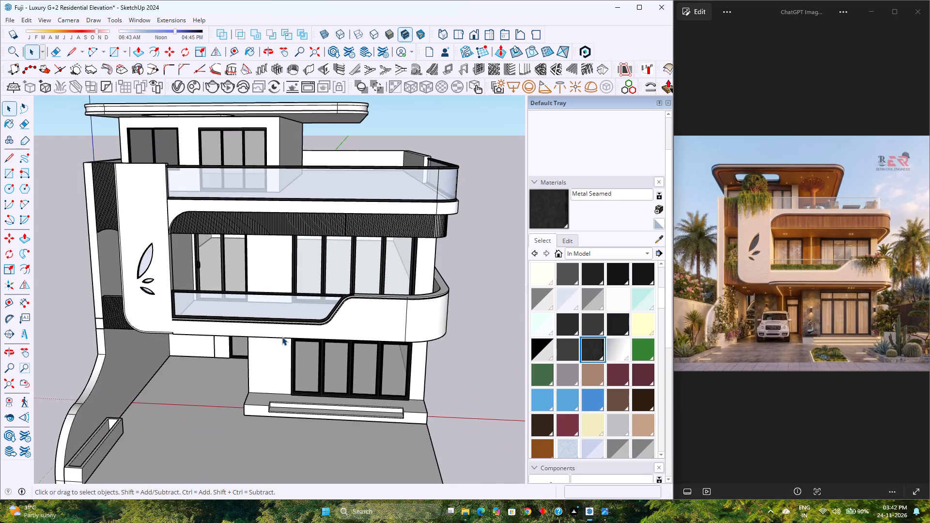
Select the whole house group and open it for editing.
click(282, 337)
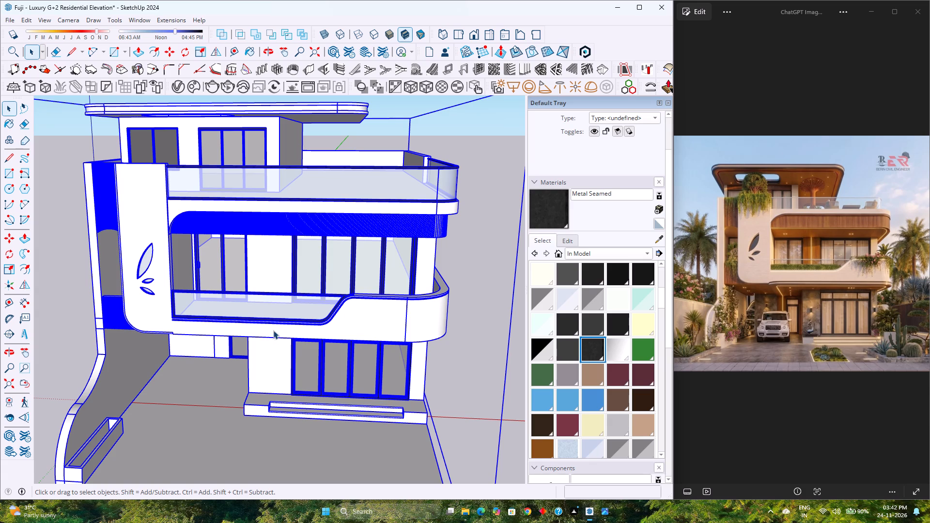
double_click(268, 333)
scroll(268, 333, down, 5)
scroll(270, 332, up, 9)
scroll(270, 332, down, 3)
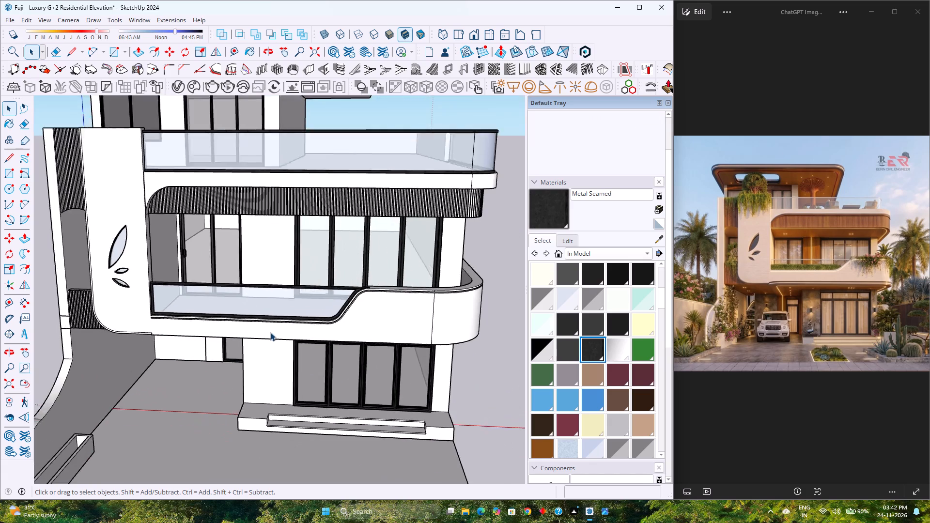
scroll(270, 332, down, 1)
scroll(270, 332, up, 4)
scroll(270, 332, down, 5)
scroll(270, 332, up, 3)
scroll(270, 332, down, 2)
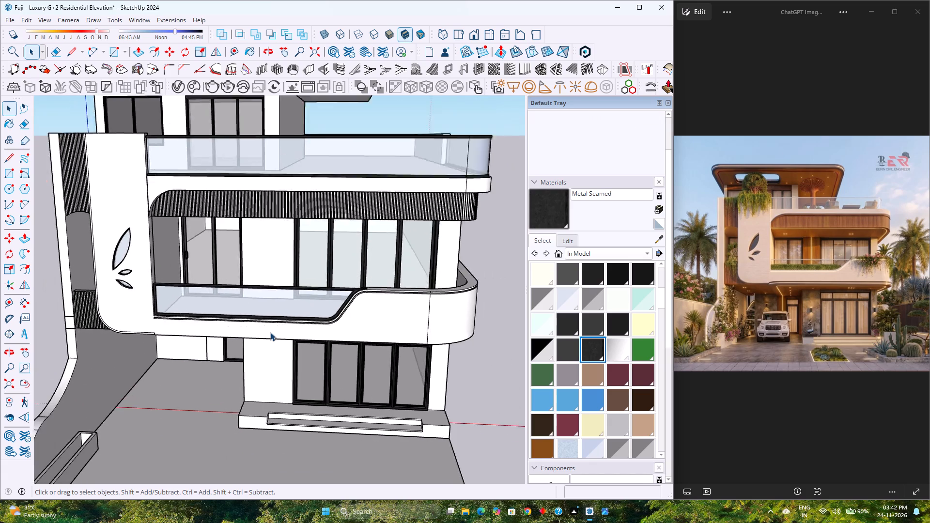
Examine the underside of the first-floor balcony front where the rounded lower edge of the leaf-patterned wall ends.
scroll(270, 332, down, 2)
scroll(270, 332, up, 4)
scroll(270, 332, down, 4)
scroll(270, 332, up, 3)
scroll(270, 332, down, 4)
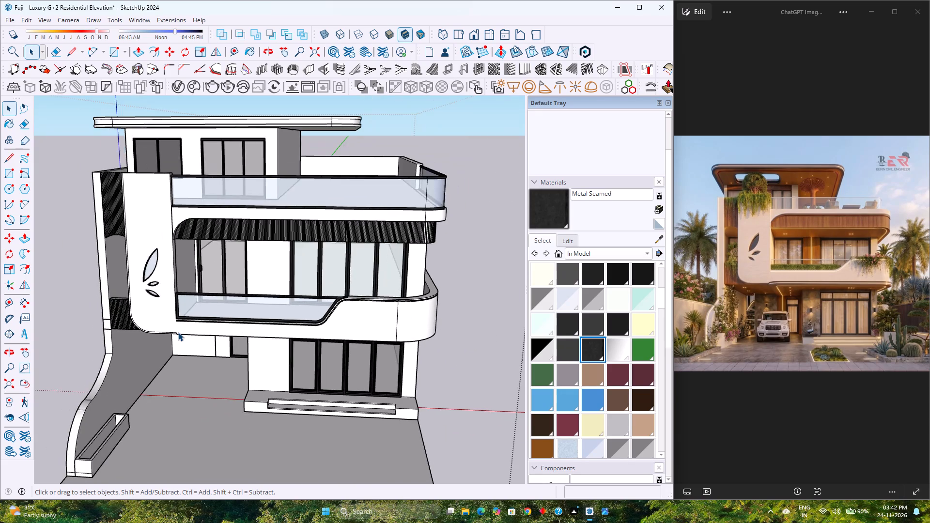
scroll(178, 332, up, 10)
middle_drag(178, 332, 379, 352)
middle_click(379, 352)
scroll(217, 354, up, 5)
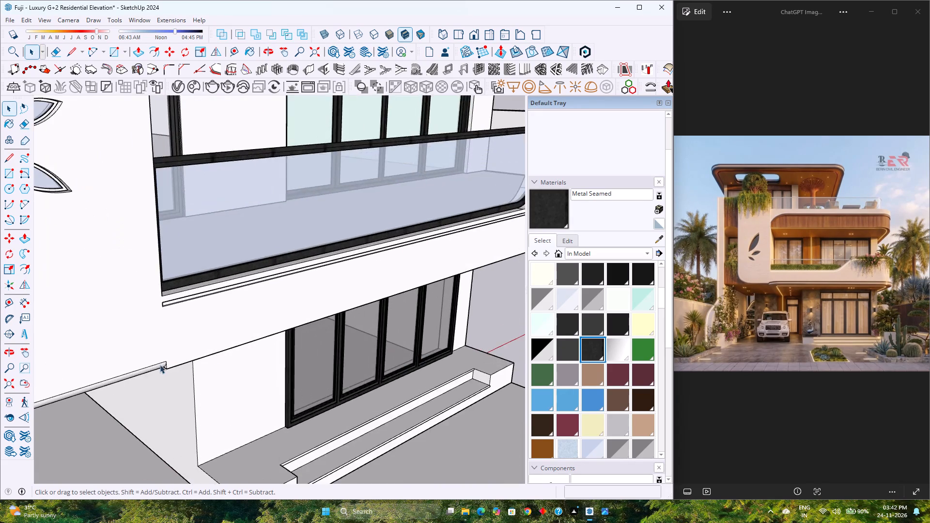
scroll(160, 365, up, 15)
middle_drag(162, 372, 250, 361)
scroll(188, 383, up, 6)
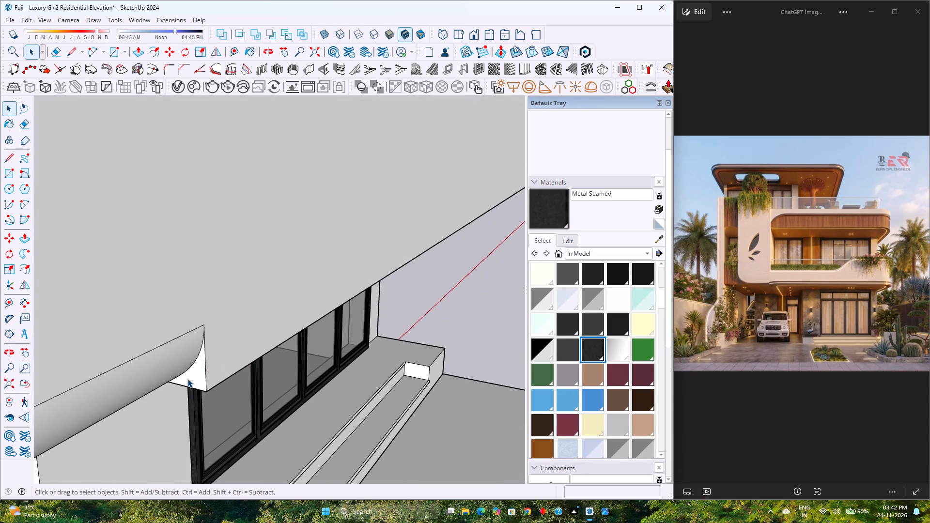
scroll(187, 374, up, 4)
scroll(187, 380, down, 3)
scroll(196, 381, up, 4)
scroll(196, 381, down, 4)
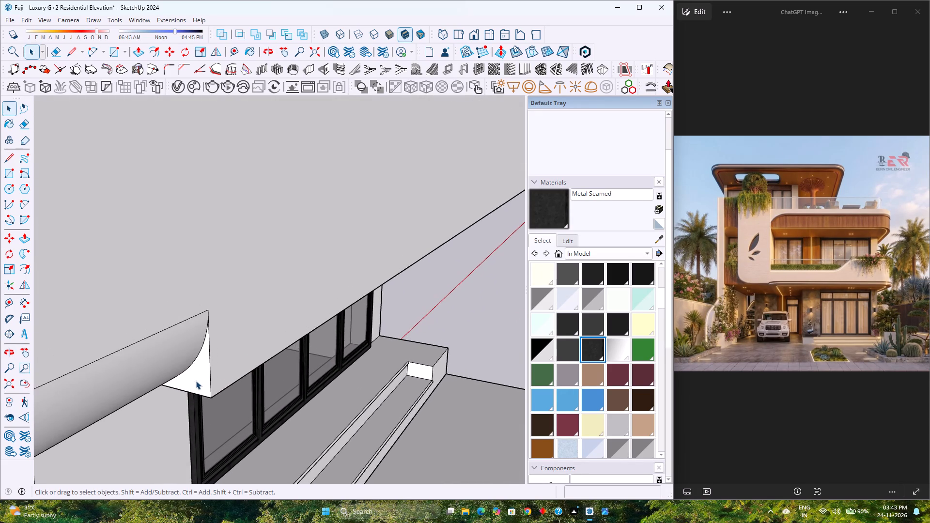
scroll(196, 381, up, 3)
scroll(196, 381, down, 4)
scroll(196, 385, up, 3)
scroll(196, 385, down, 4)
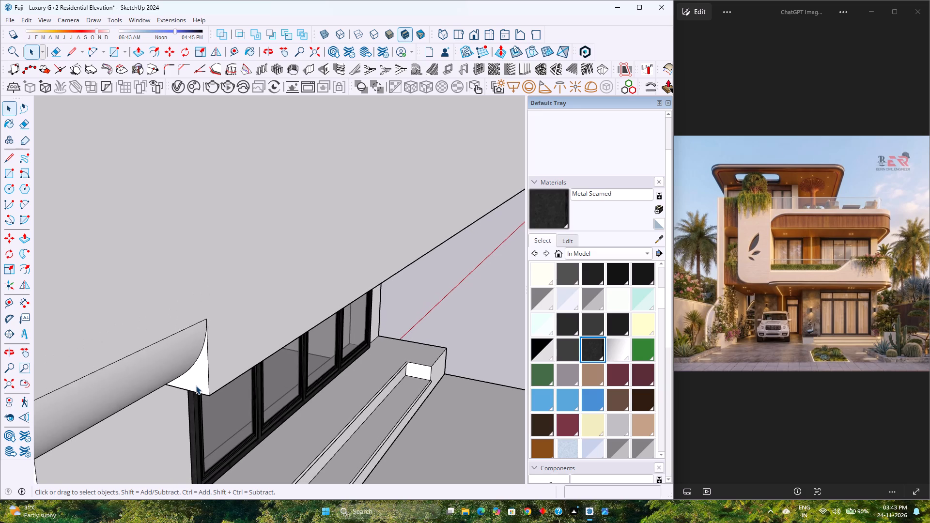
scroll(196, 385, down, 20)
scroll(196, 385, down, 12)
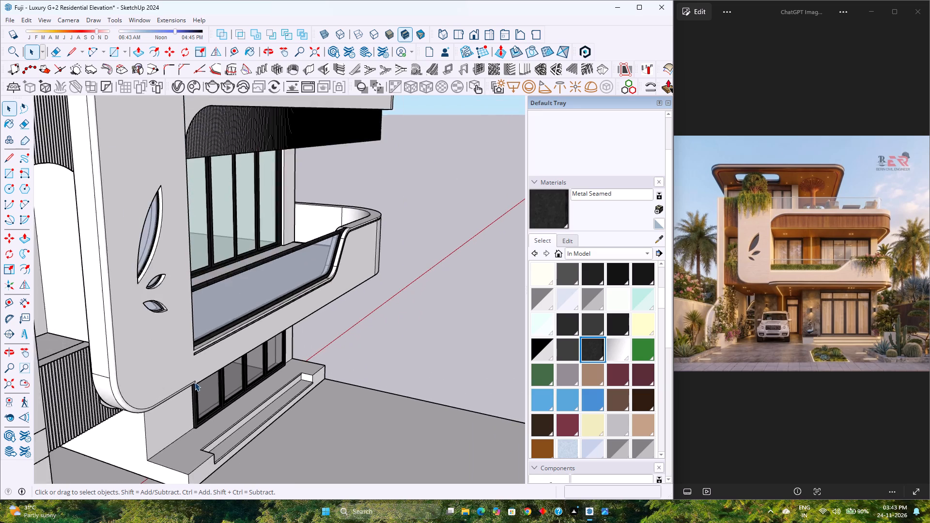
Close the house group to leave its editing context.
scroll(195, 382, down, 12)
middle_drag(291, 389, 180, 387)
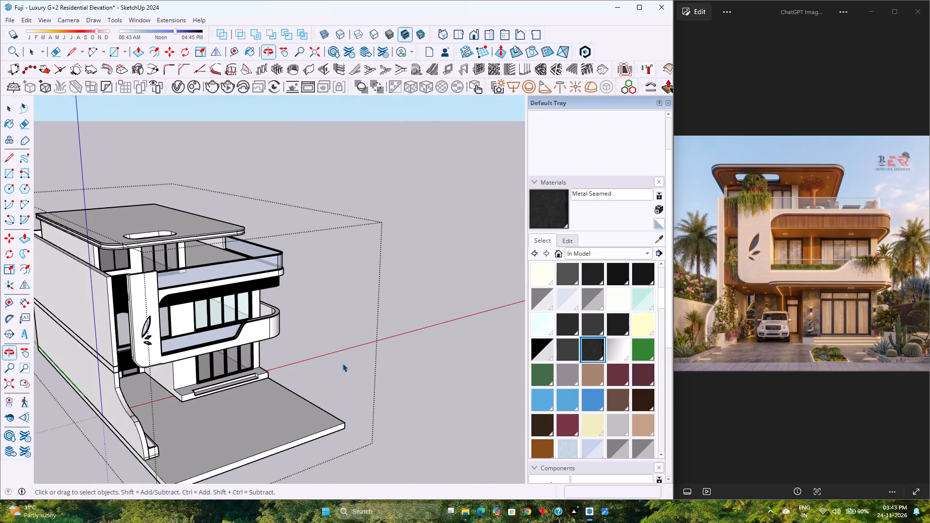
click(376, 354)
Examine the house massing and lower balcony front from low corner angles and the standard Front view.
middle_drag(394, 363, 119, 287)
middle_click(119, 287)
scroll(74, 314, up, 5)
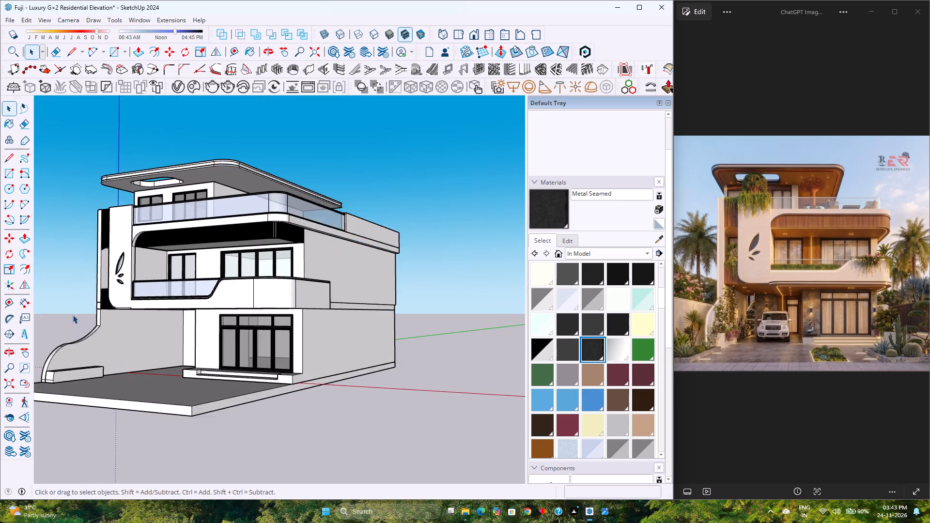
scroll(73, 315, up, 2)
middle_drag(73, 315, 184, 329)
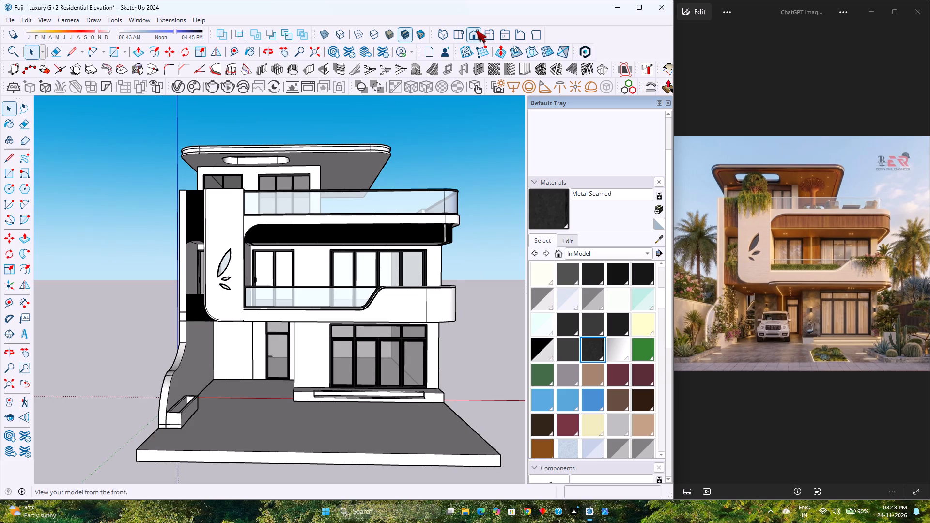
click(476, 30)
scroll(285, 328, up, 6)
middle_drag(279, 327, 285, 295)
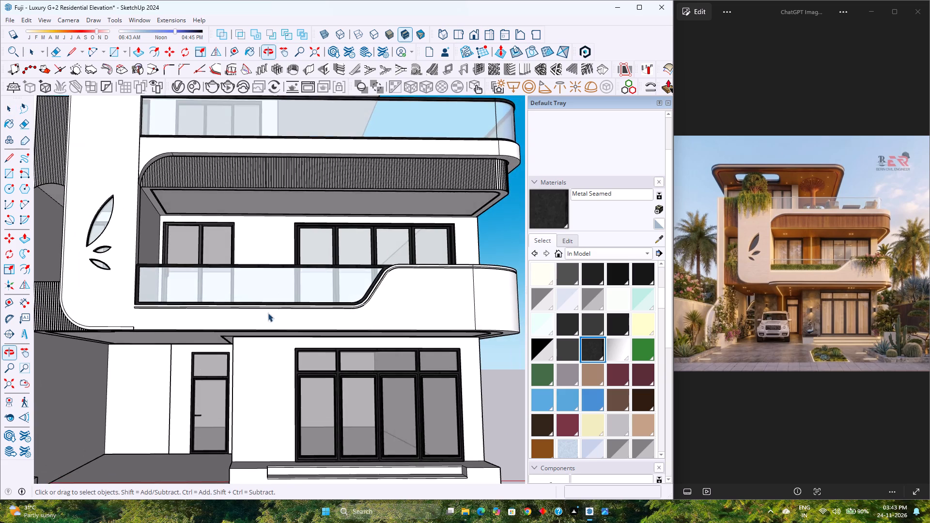
Open the house group and its nested groups down to the white facade frame at the end of its rounded lower edge.
scroll(151, 324, up, 7)
middle_drag(142, 328, 372, 359)
middle_click(372, 359)
scroll(157, 339, up, 4)
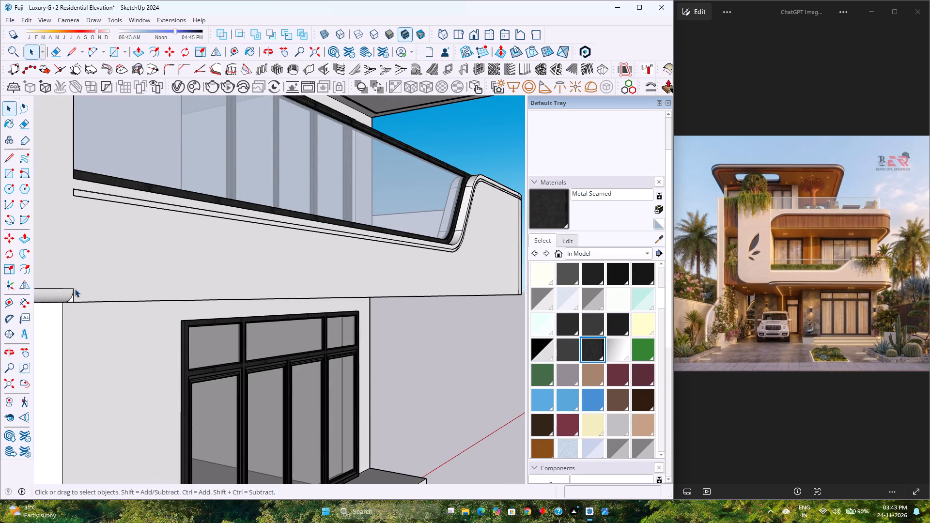
scroll(68, 295, up, 9)
scroll(68, 295, down, 1)
scroll(68, 295, up, 7)
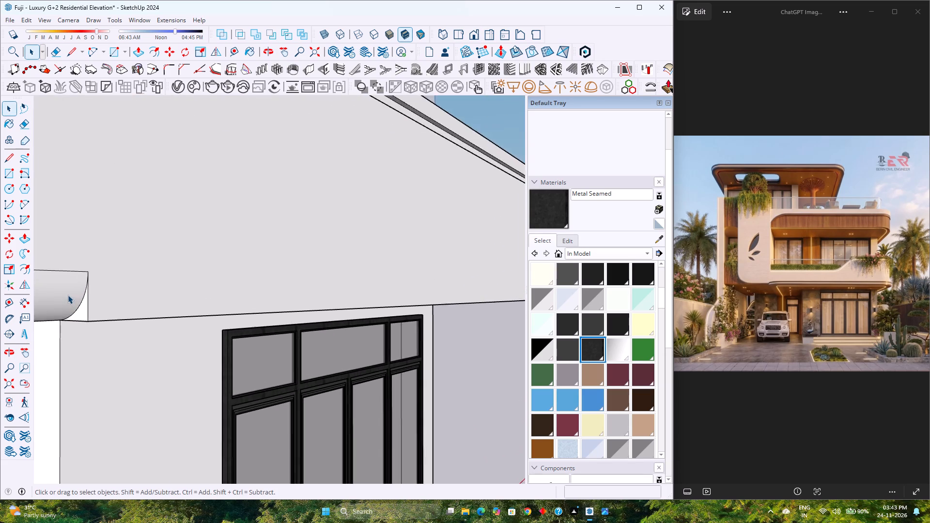
scroll(68, 295, up, 8)
middle_drag(71, 305, 153, 323)
click(104, 328)
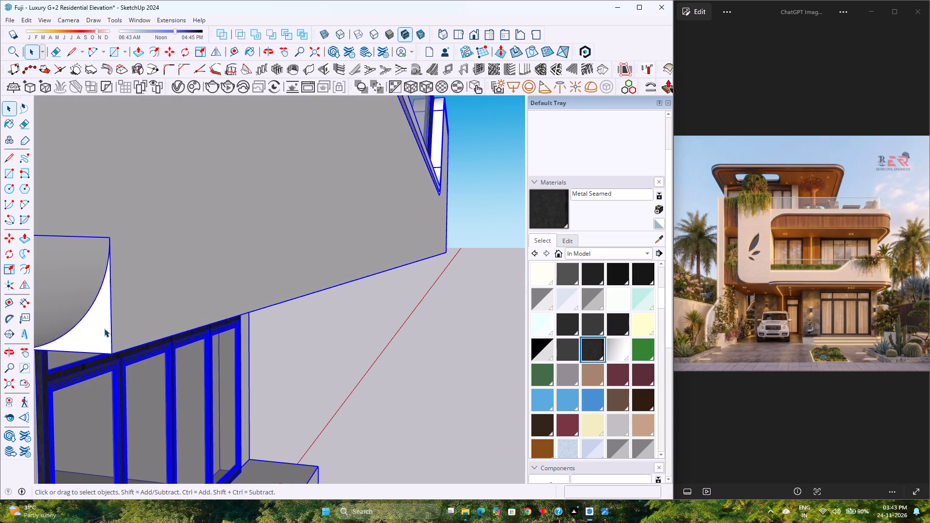
double_click(104, 328)
scroll(104, 328, up, 3)
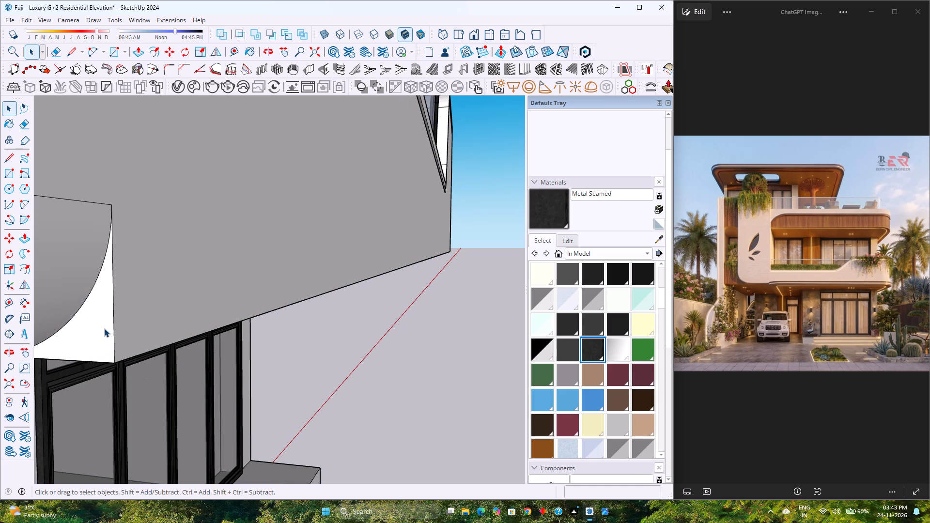
click(98, 293)
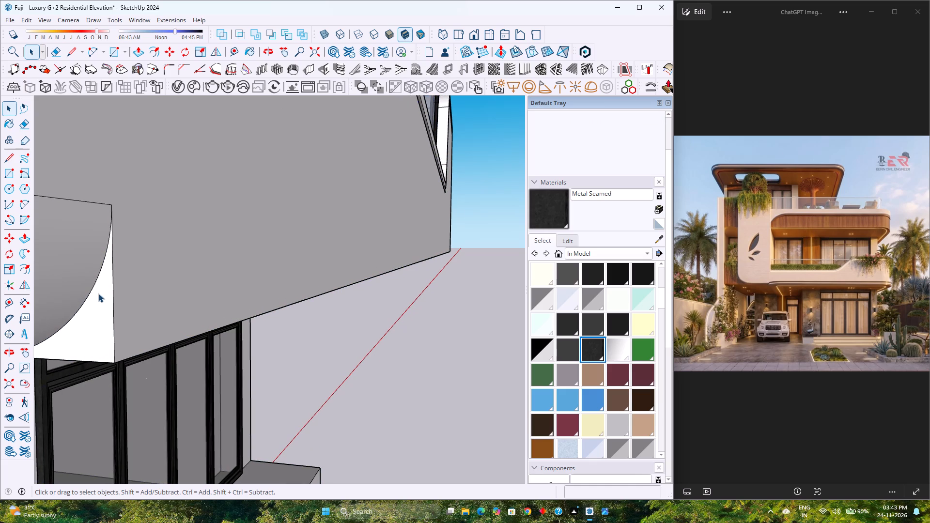
double_click(99, 295)
scroll(101, 302, down, 9)
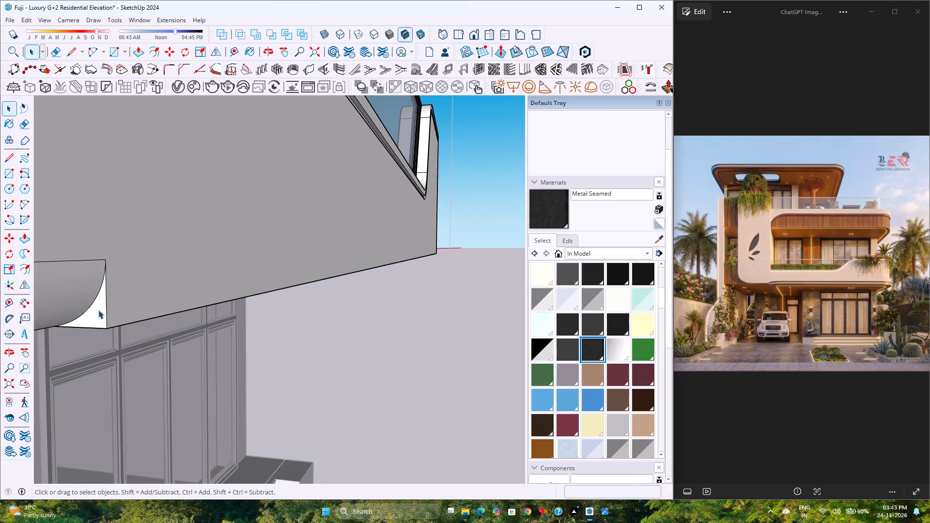
scroll(98, 310, up, 4)
click(98, 310)
scroll(98, 310, up, 4)
double_click(98, 310)
scroll(98, 310, down, 3)
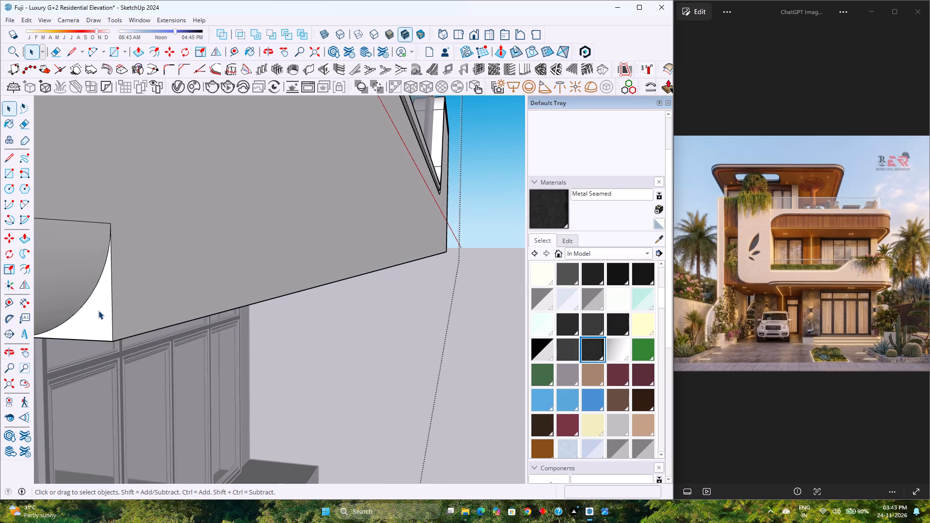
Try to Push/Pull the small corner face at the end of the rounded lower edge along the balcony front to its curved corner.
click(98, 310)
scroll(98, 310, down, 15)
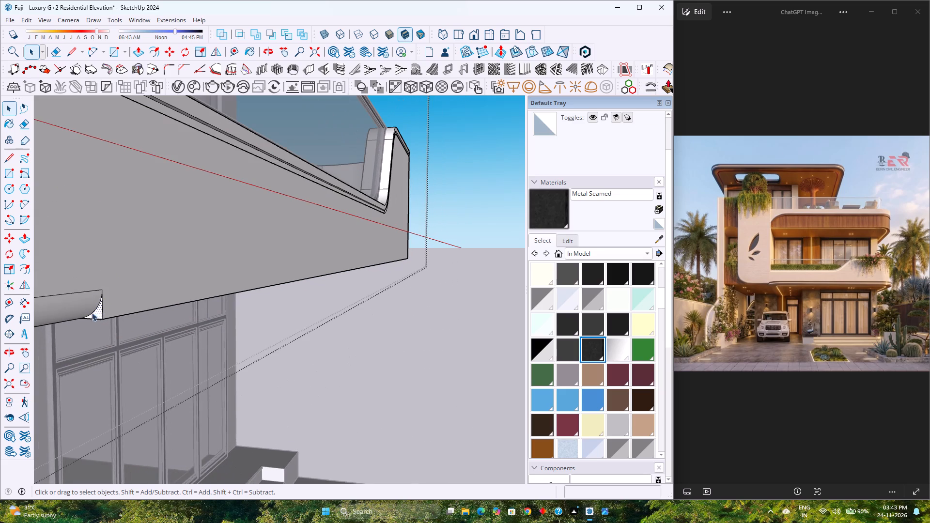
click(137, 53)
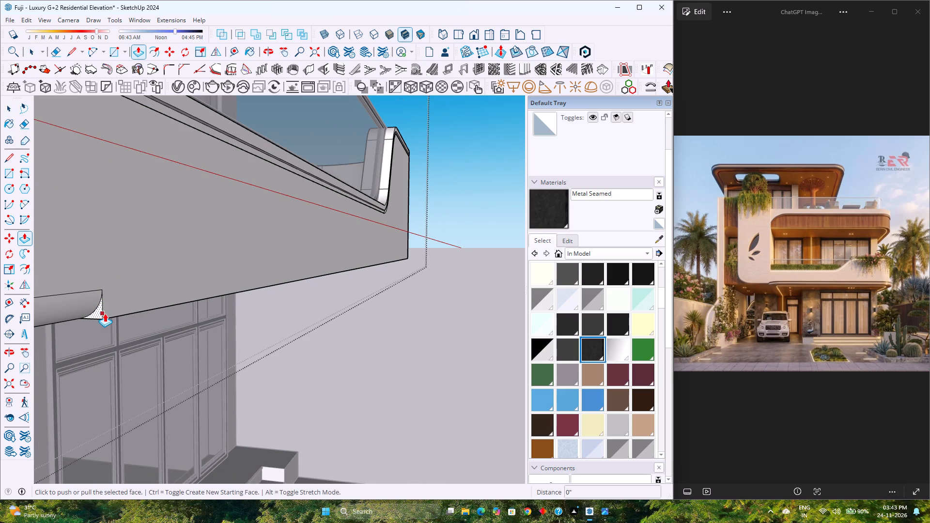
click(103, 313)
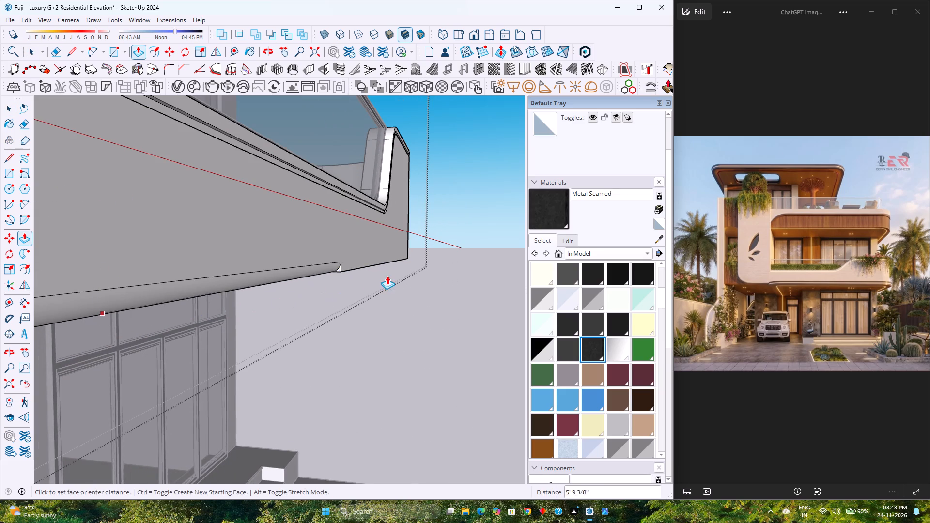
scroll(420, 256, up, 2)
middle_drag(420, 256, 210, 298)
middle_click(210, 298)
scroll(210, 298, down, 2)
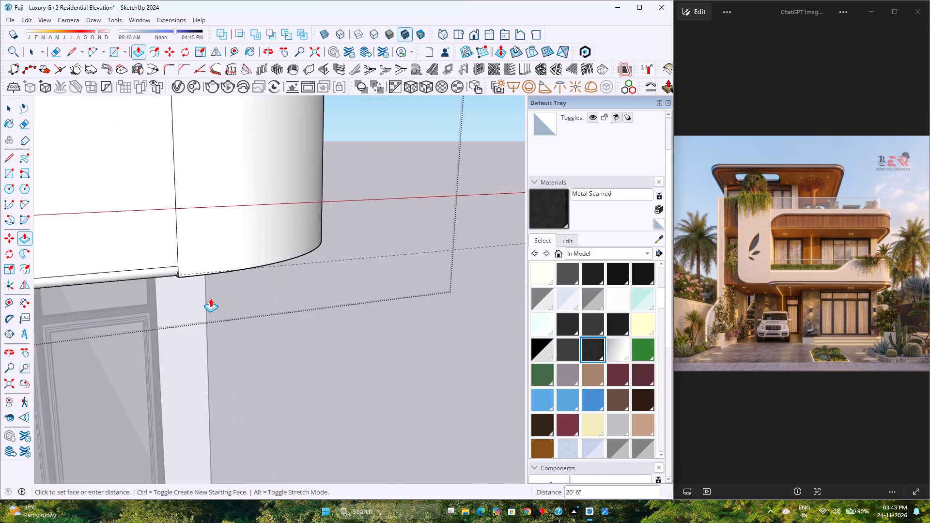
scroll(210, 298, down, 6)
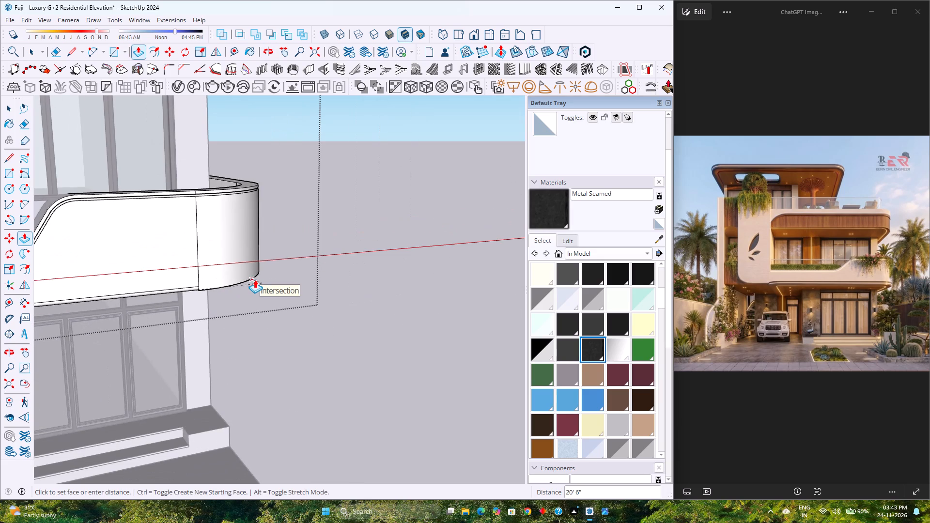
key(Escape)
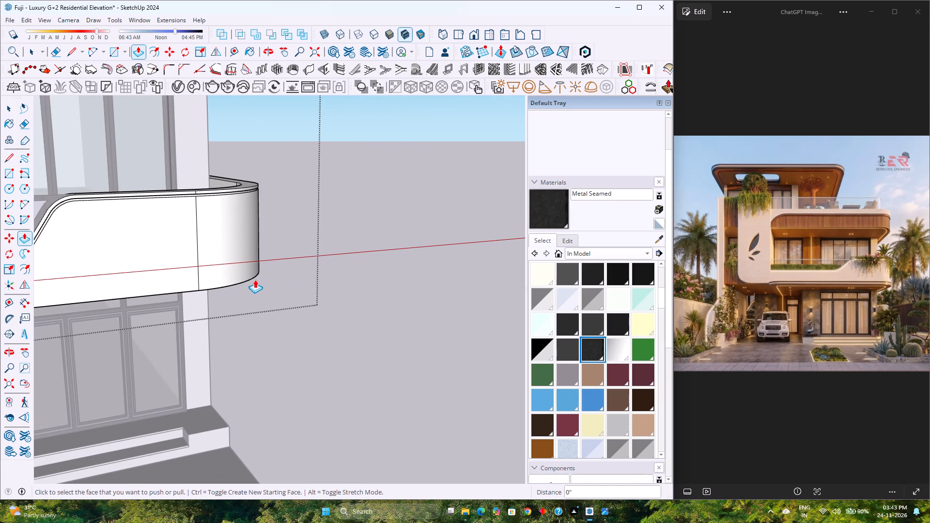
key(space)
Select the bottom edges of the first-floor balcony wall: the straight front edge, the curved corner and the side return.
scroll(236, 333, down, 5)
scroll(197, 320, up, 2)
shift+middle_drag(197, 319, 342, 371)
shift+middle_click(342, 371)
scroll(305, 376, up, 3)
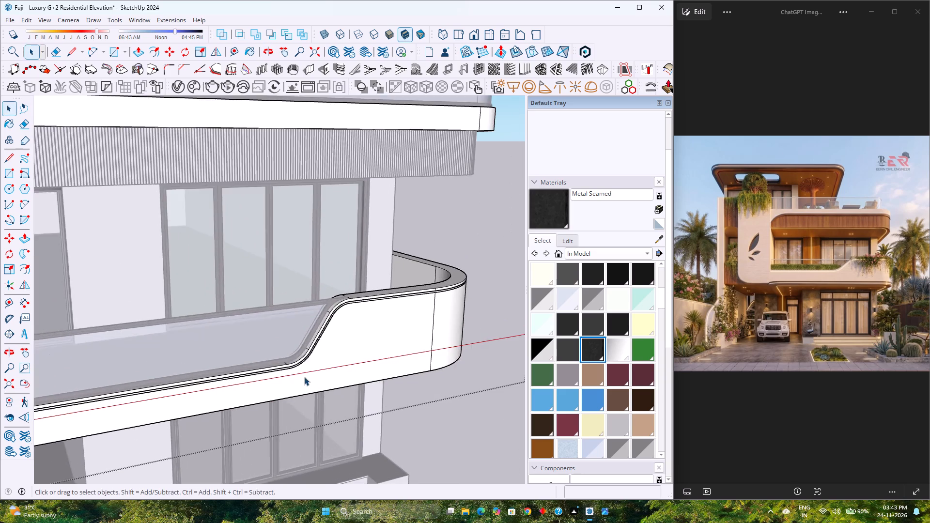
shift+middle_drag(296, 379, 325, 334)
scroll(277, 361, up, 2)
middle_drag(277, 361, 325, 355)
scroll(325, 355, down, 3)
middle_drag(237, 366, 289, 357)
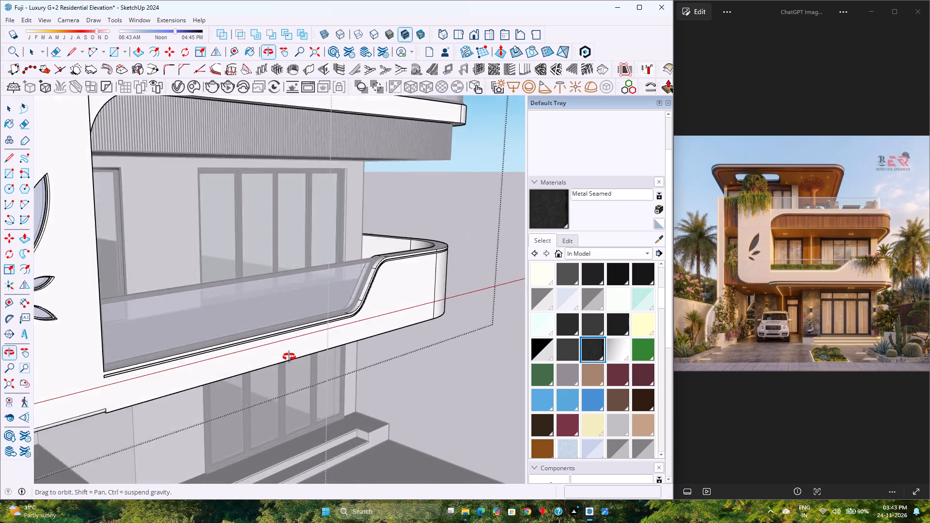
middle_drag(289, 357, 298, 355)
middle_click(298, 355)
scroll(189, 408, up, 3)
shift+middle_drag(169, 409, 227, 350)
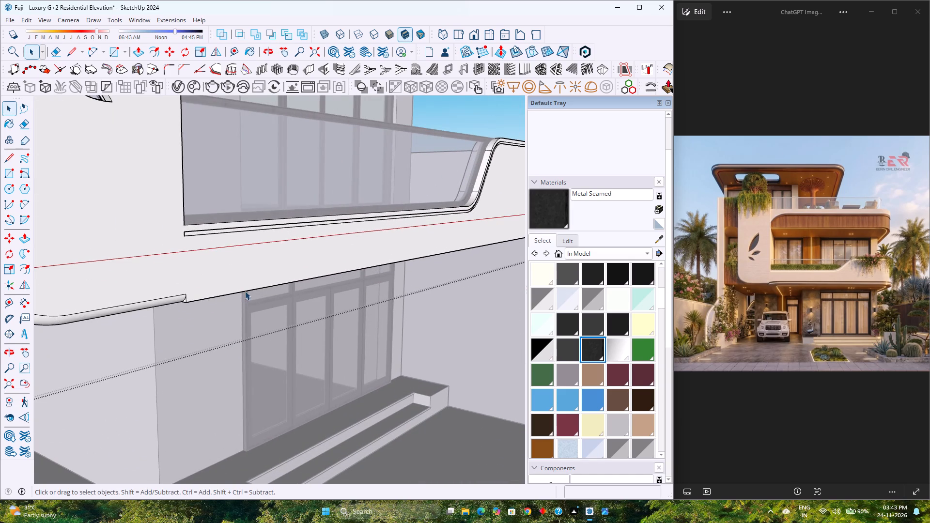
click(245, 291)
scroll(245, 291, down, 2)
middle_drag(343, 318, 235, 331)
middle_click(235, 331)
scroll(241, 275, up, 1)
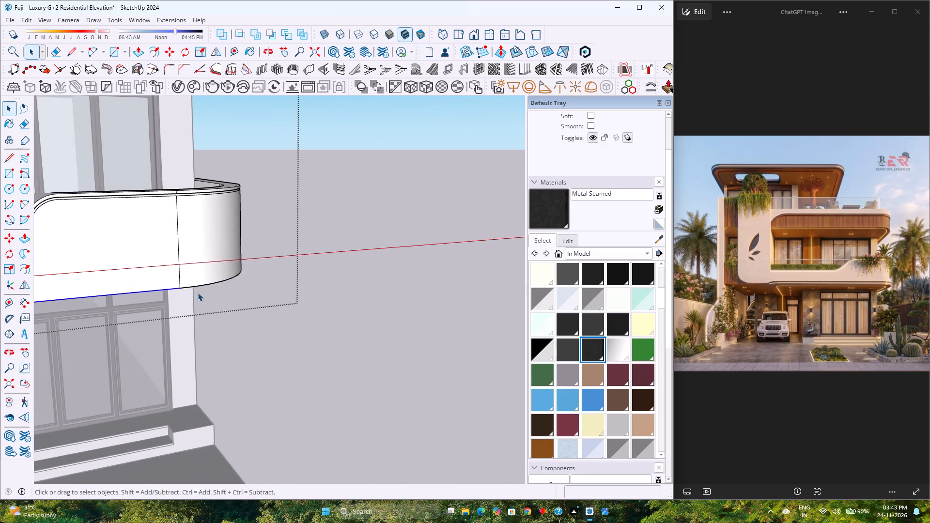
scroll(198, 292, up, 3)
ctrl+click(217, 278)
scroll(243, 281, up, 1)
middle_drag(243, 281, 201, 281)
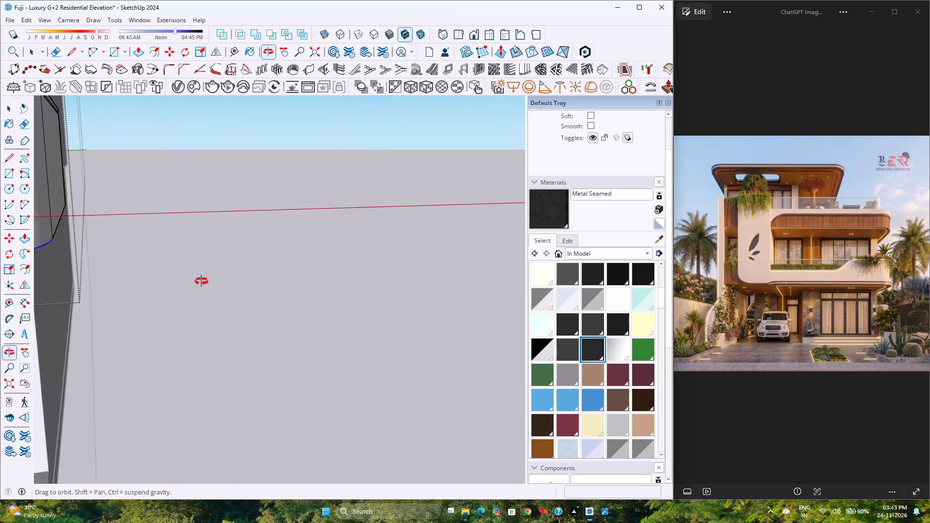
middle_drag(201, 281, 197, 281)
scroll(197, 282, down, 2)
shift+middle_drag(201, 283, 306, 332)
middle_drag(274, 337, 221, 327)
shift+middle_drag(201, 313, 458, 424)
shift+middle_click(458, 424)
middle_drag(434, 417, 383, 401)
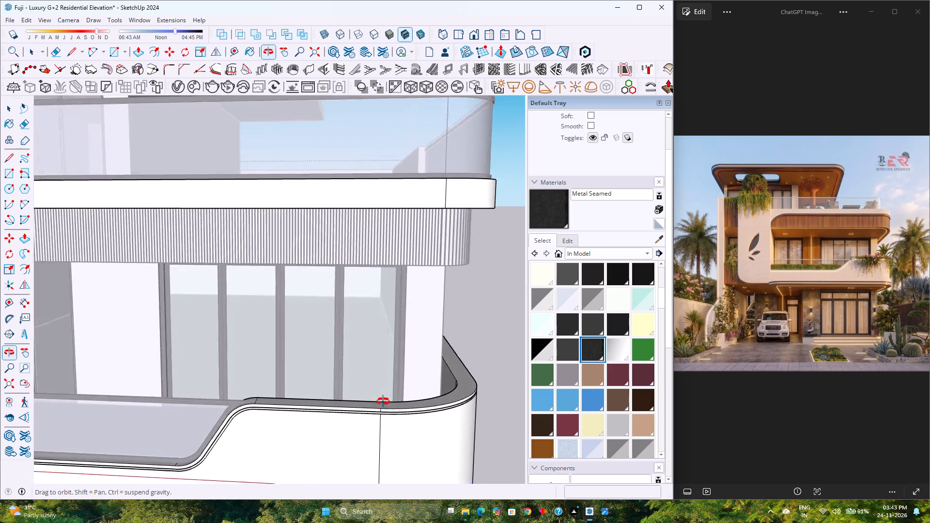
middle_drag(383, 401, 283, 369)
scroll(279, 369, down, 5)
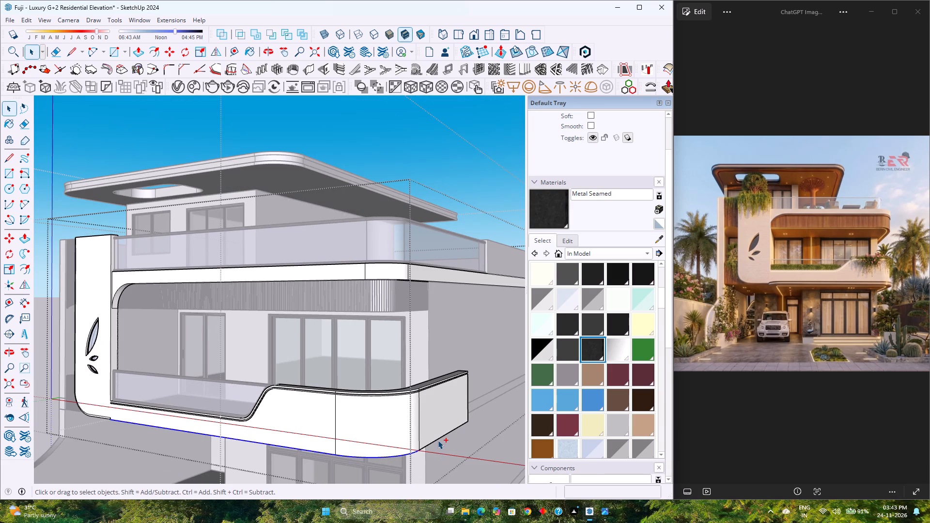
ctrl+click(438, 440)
Review the balcony's bottom edge from the front, then clear the edge selection and leave the nested facade frame group.
scroll(415, 480, down, 3)
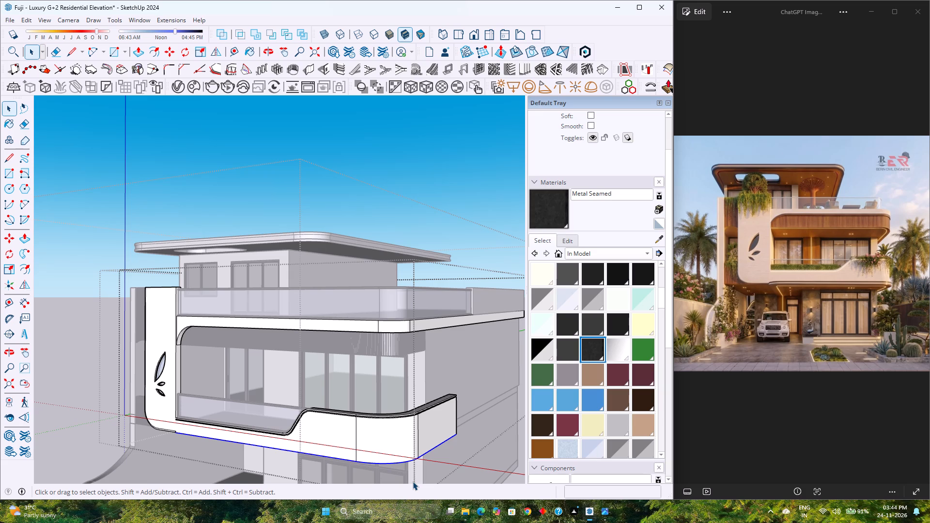
scroll(413, 479, down, 2)
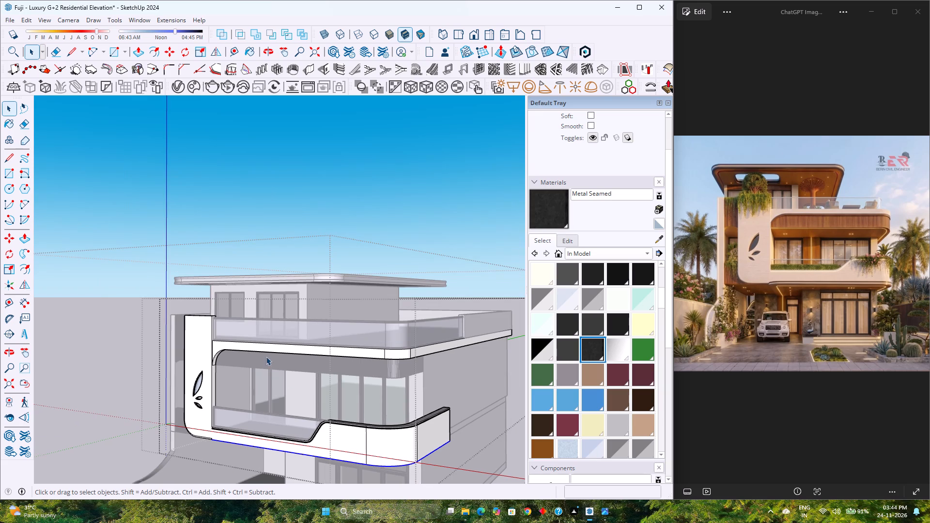
shift+middle_drag(295, 406, 206, 304)
shift+middle_click(203, 300)
middle_drag(197, 297, 368, 299)
middle_click(368, 299)
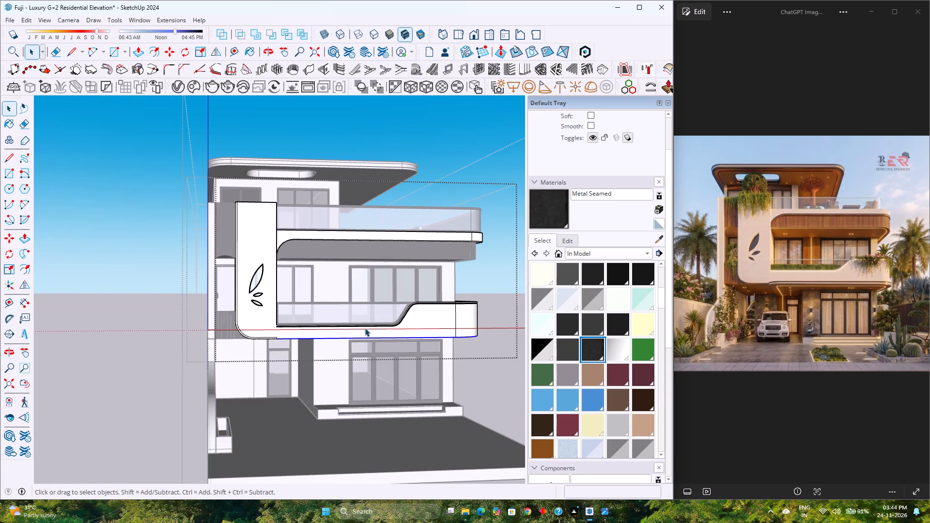
scroll(363, 357, up, 4)
shift+scroll(361, 354, up, 1)
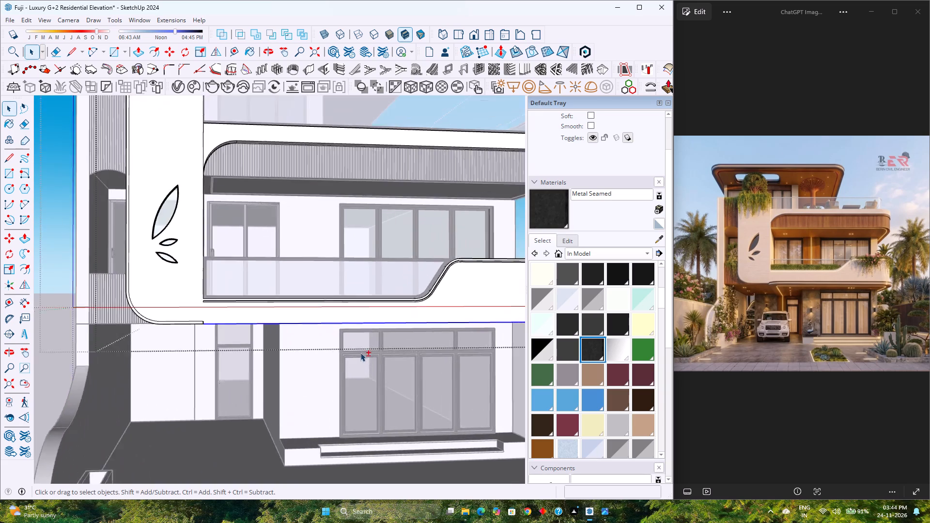
shift+scroll(360, 353, up, 1)
shift+middle_drag(360, 353, 248, 333)
key(Escape)
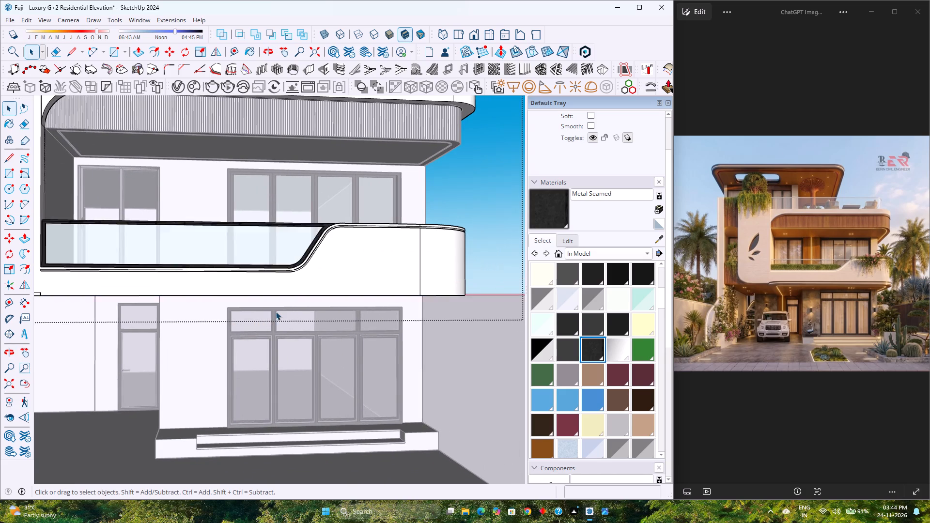
Examine the whole house from the front and above, closing the open house group and checking the roof slab and upper balcony.
scroll(276, 311, down, 7)
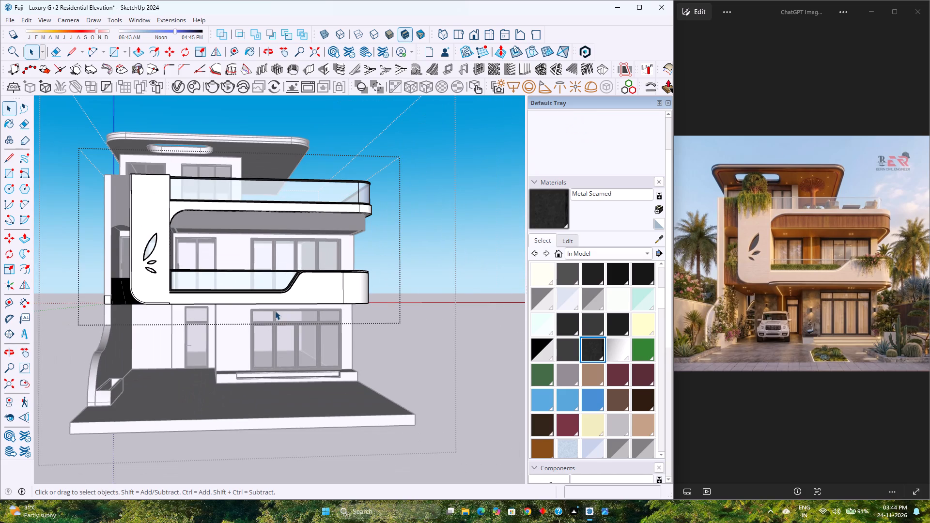
scroll(275, 311, up, 1)
middle_drag(275, 311, 277, 374)
middle_click(277, 374)
scroll(269, 342, down, 7)
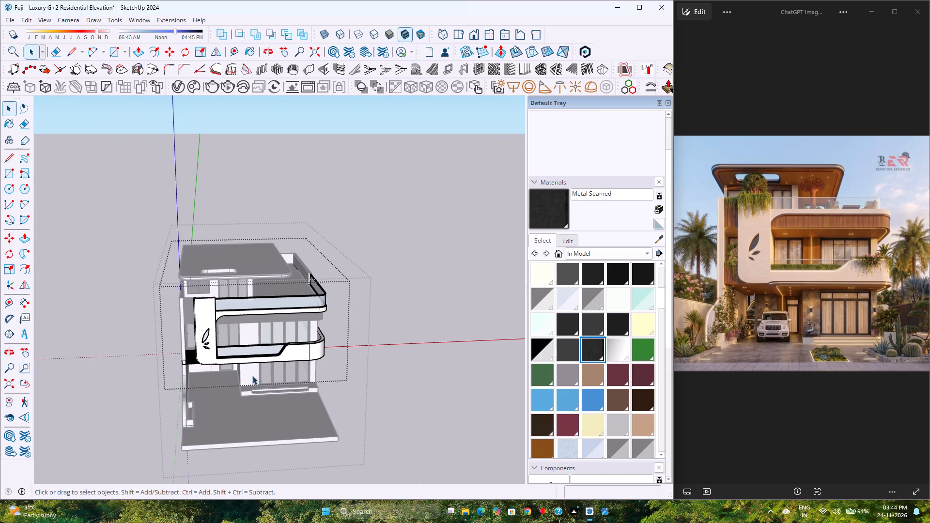
scroll(262, 389, up, 3)
middle_drag(262, 389, 251, 294)
middle_click(251, 294)
scroll(282, 265, up, 4)
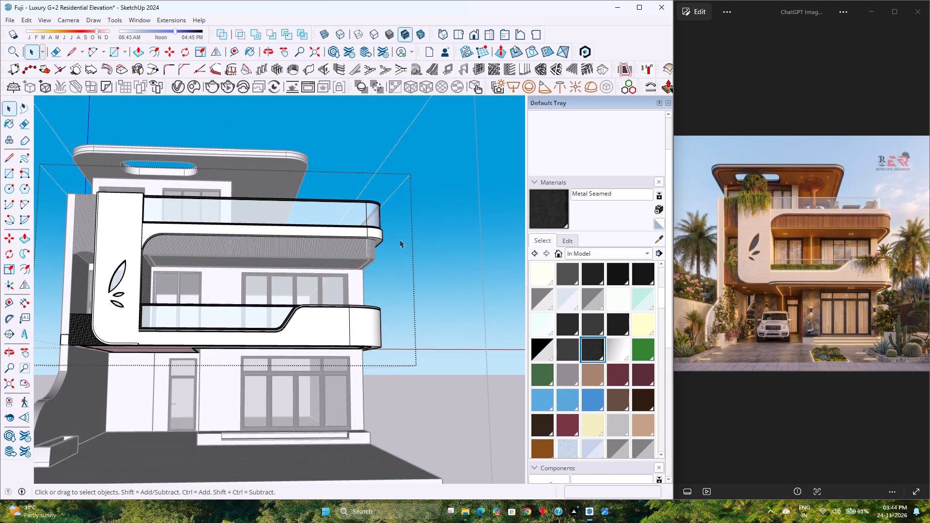
click(434, 151)
scroll(167, 147, up, 2)
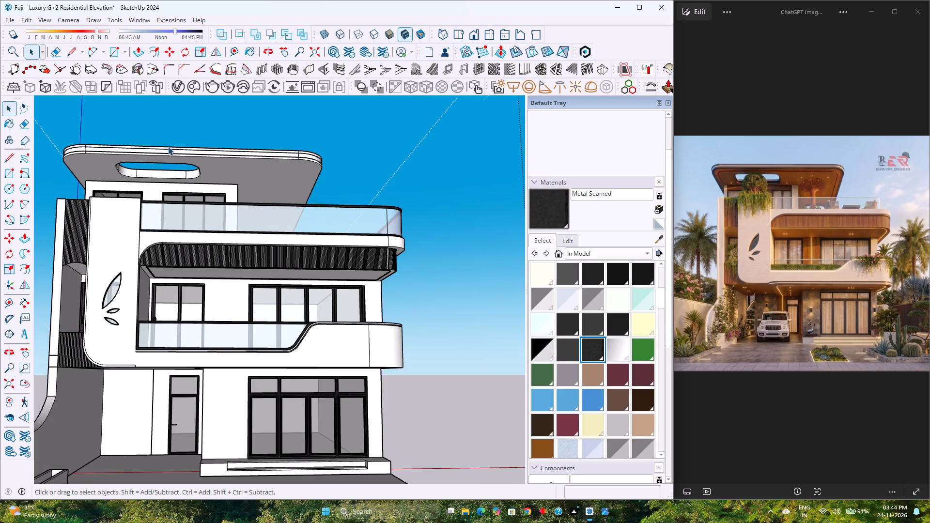
scroll(170, 147, down, 1)
scroll(163, 166, up, 5)
scroll(163, 166, down, 6)
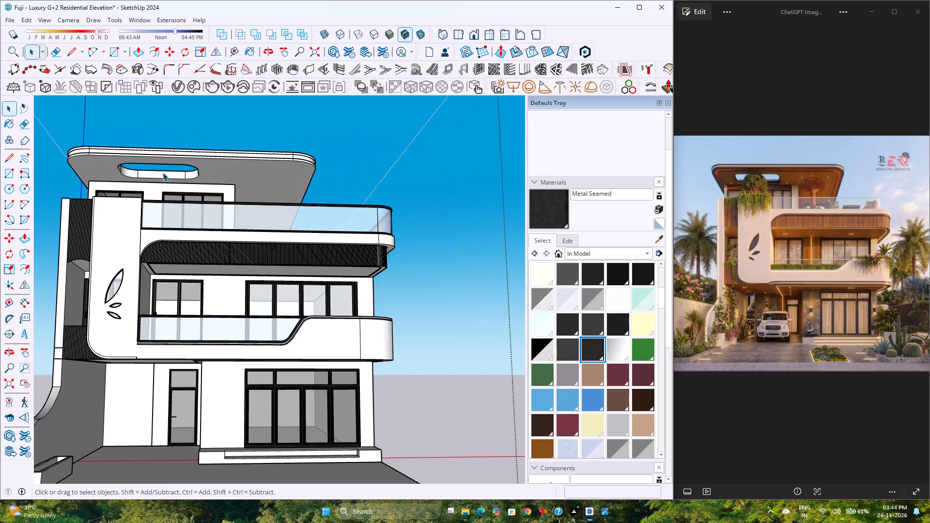
scroll(163, 172, up, 3)
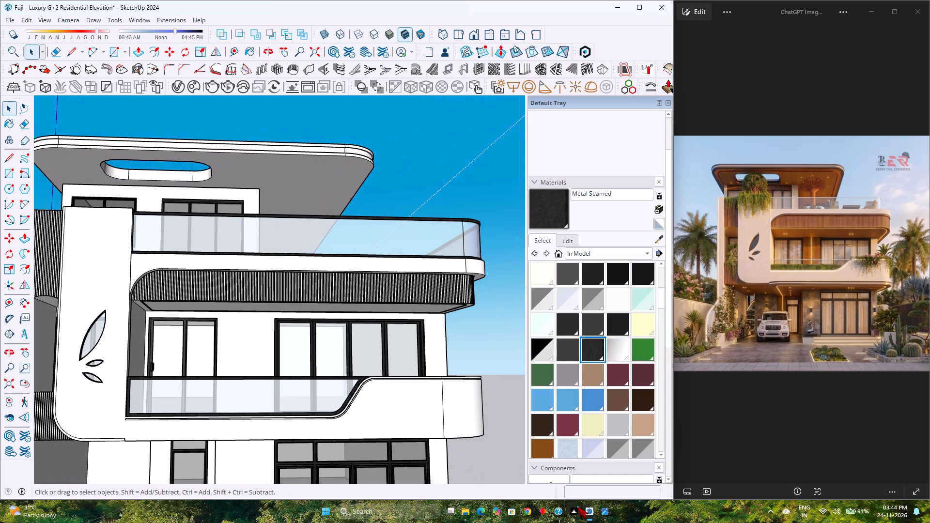
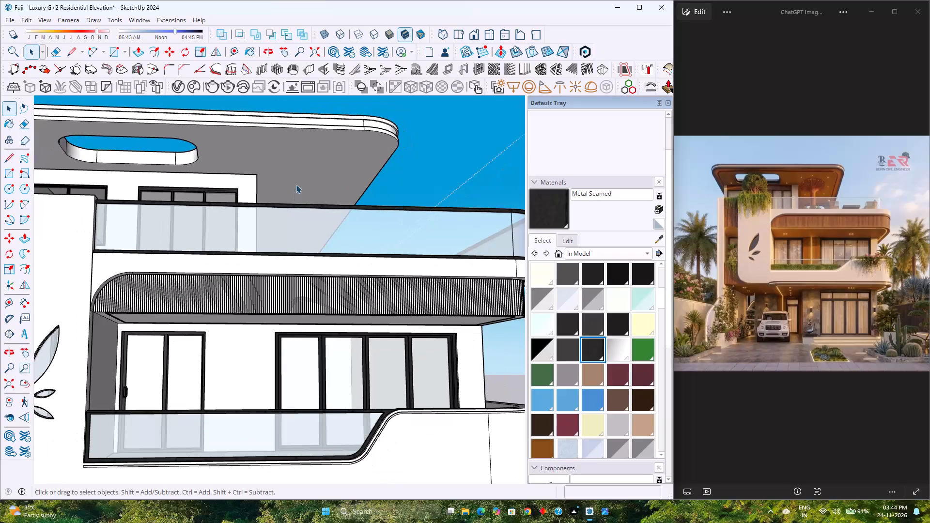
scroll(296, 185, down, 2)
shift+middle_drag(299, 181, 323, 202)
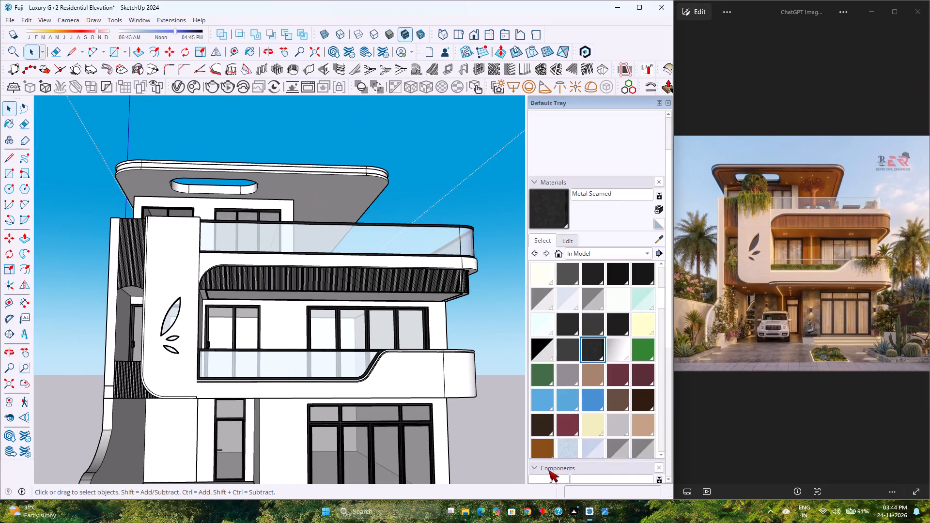
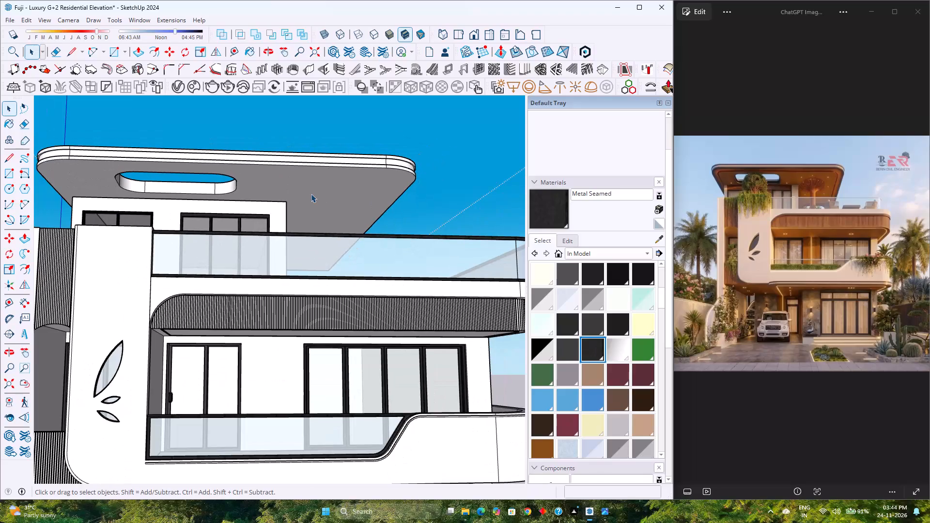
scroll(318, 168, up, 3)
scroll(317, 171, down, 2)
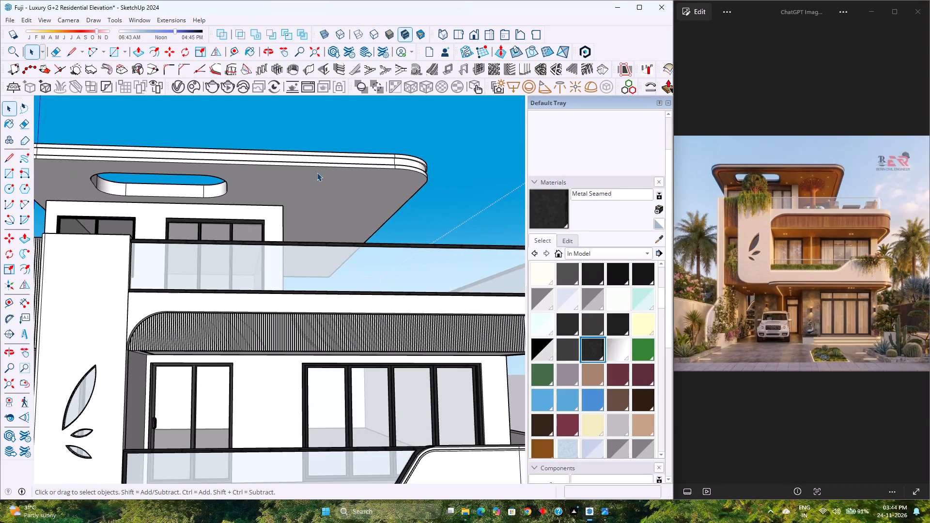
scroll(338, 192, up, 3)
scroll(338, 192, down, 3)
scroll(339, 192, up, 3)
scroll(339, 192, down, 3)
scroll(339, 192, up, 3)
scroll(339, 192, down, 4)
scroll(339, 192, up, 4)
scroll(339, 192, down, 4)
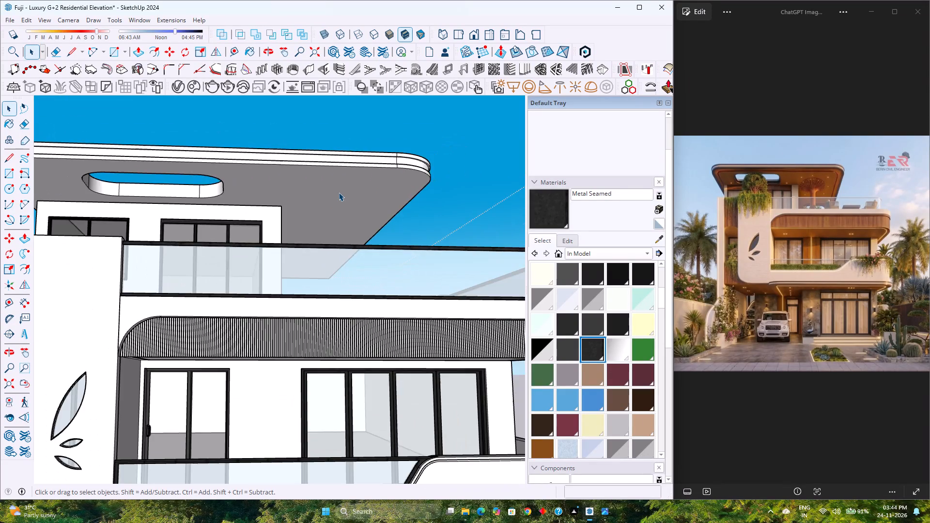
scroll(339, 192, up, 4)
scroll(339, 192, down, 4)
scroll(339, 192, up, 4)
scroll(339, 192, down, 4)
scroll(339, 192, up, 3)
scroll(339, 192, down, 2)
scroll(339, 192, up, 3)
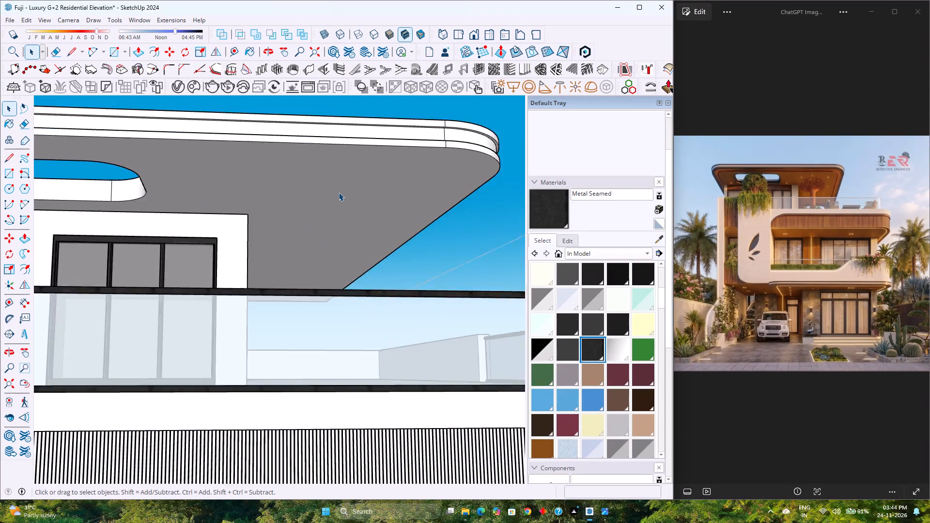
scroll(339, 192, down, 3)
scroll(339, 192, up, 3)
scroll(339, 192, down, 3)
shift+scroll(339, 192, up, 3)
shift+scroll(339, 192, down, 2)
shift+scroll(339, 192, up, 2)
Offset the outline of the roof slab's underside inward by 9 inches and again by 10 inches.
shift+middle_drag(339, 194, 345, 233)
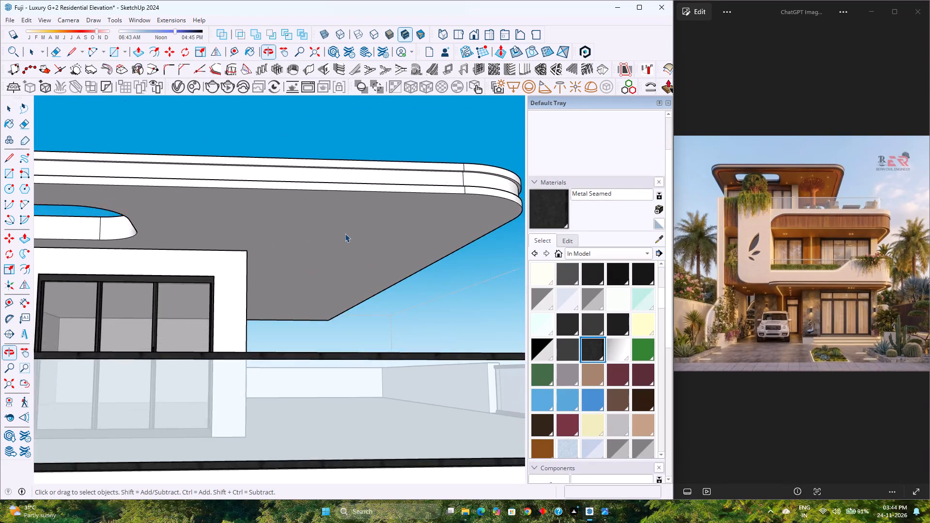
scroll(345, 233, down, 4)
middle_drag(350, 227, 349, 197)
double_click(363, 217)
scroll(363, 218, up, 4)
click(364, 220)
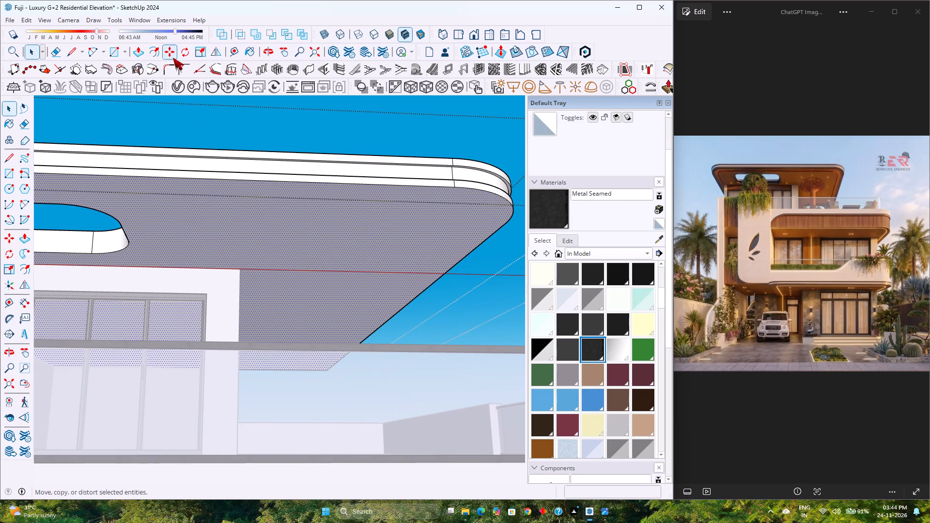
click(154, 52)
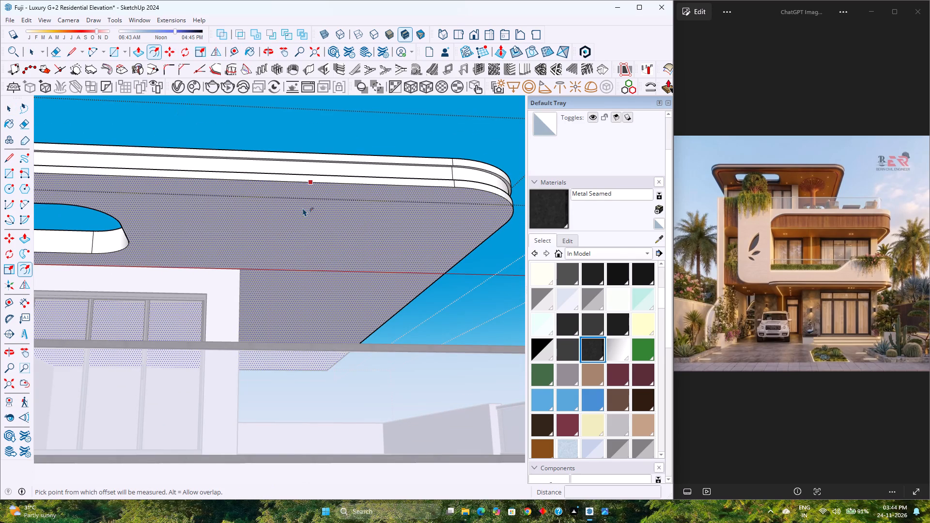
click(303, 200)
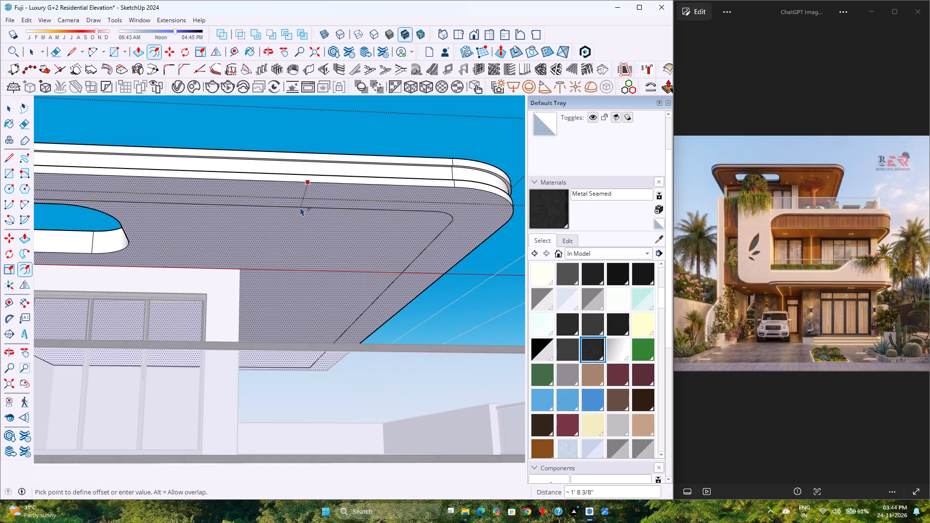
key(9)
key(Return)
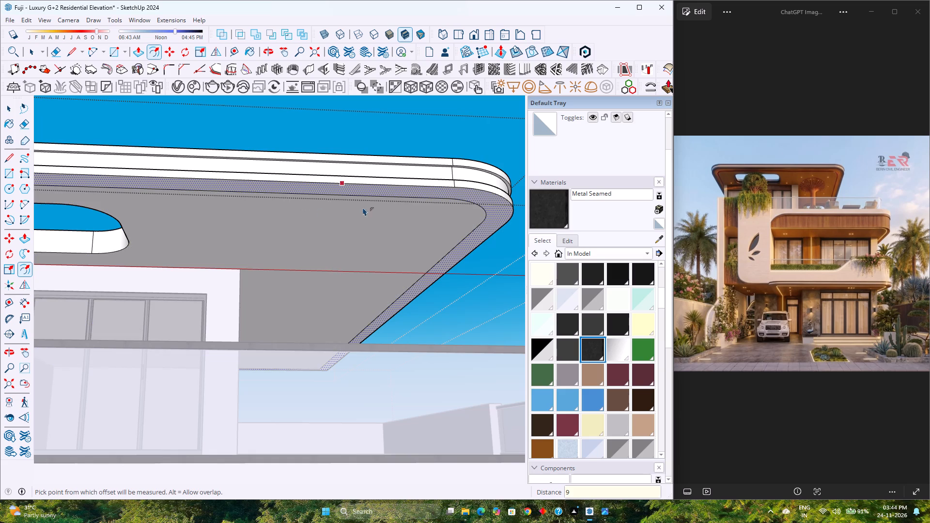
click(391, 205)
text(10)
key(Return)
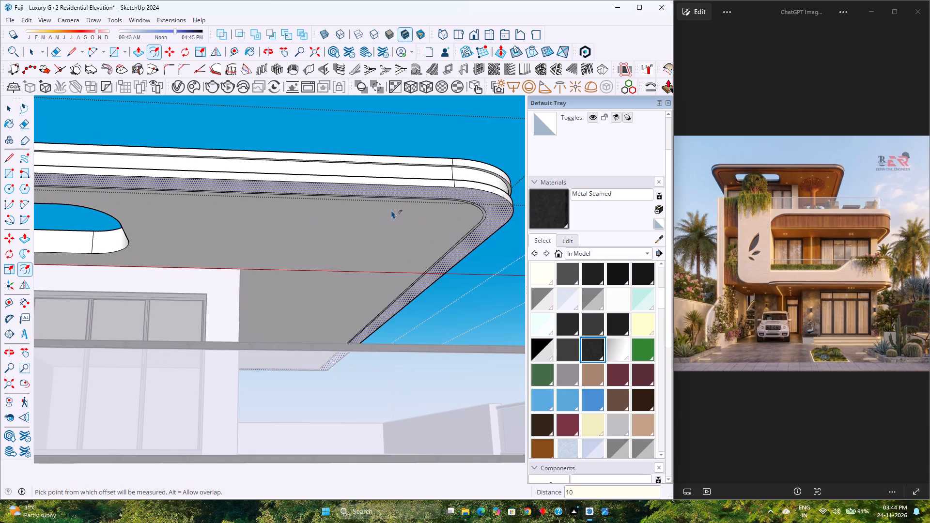
Examine the border of the roof slab's underside in the model and compare it with the roof soffit in the reference image.
scroll(391, 210, down, 6)
middle_drag(367, 241, 346, 227)
middle_click(346, 226)
scroll(357, 214, up, 3)
scroll(358, 214, down, 5)
shift+middle_drag(359, 214, 406, 205)
shift+middle_click(406, 205)
scroll(852, 153, up, 2)
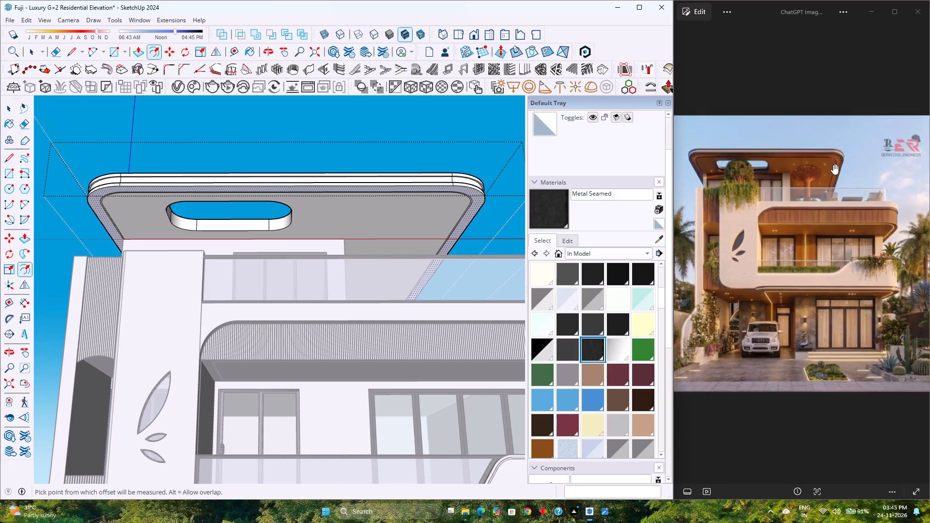
scroll(833, 164, up, 5)
scroll(821, 88, up, 14)
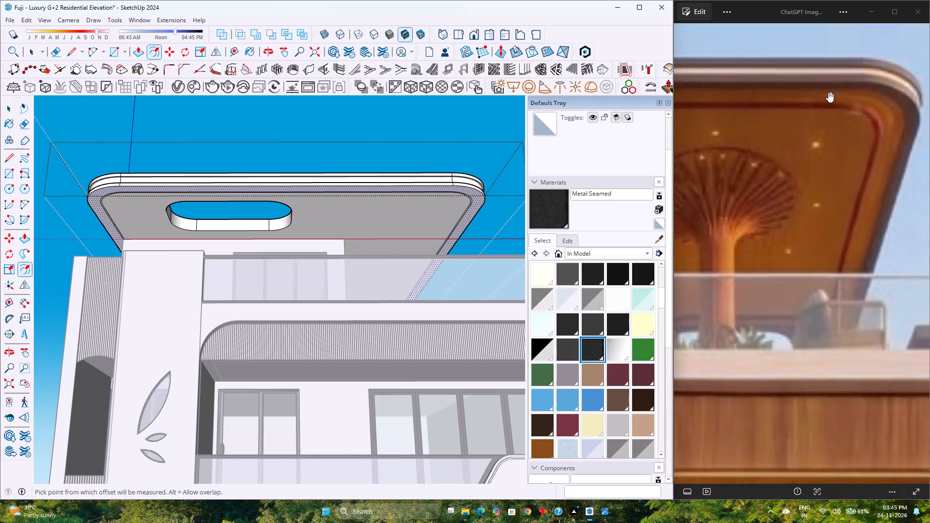
scroll(828, 92, up, 5)
scroll(820, 115, down, 14)
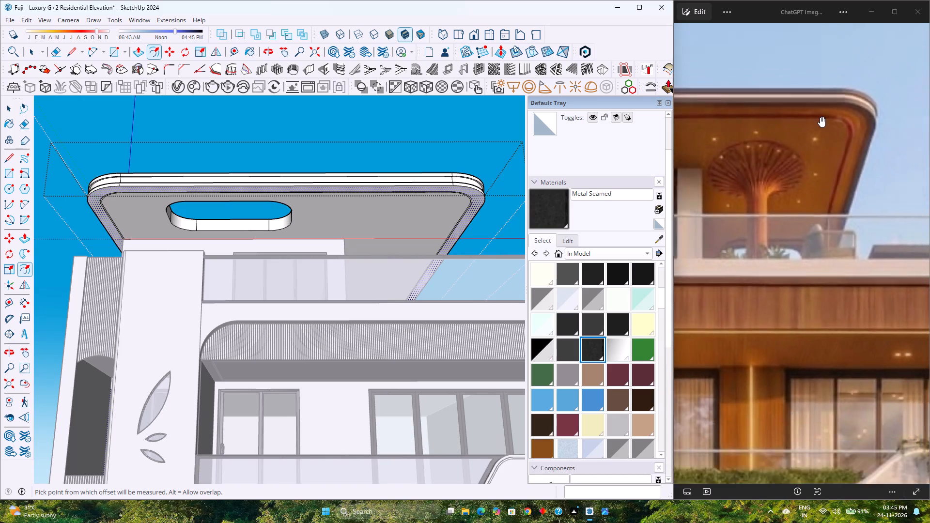
scroll(820, 117, down, 9)
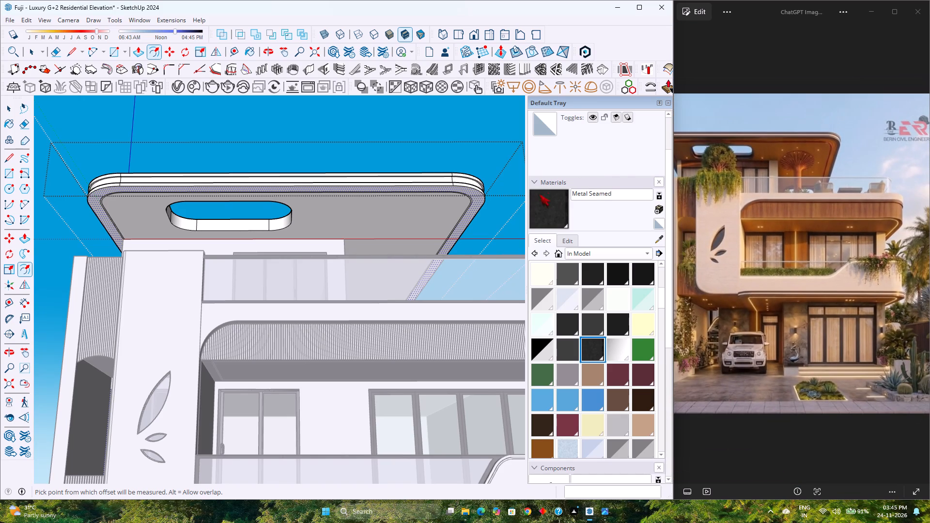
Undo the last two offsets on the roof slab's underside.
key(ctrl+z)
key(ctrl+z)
Offset the outline of the roof slab's underside inward by 4 inches.
click(476, 199)
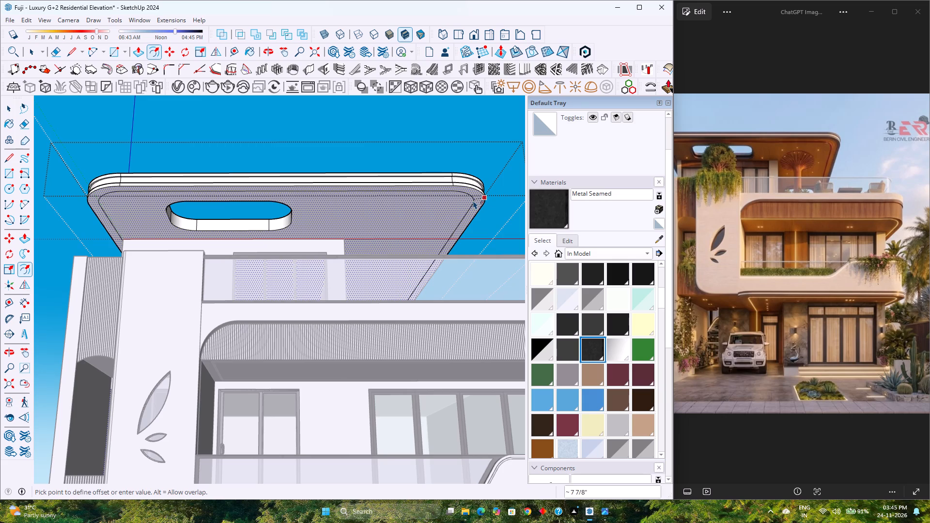
key(3)
key(Return)
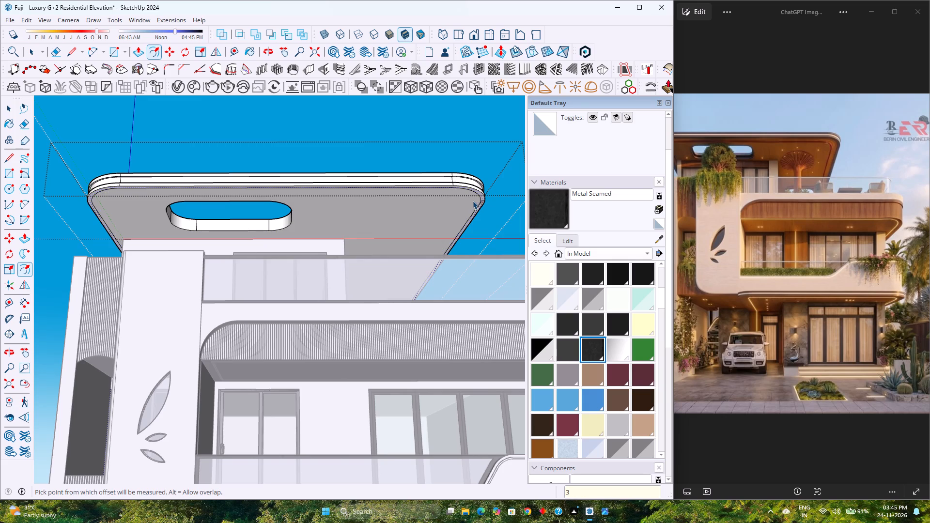
key(4)
key(Return)
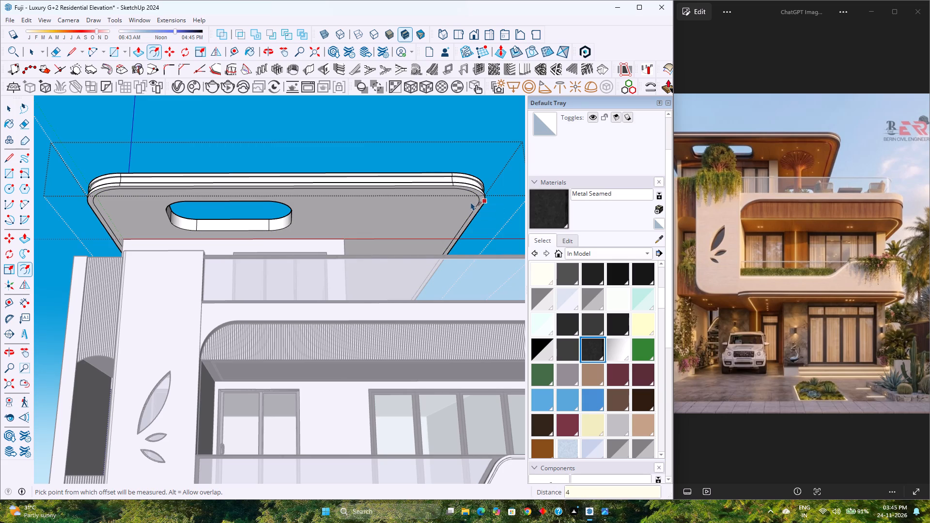
Recess the inner face of the roof slab's underside upward into the slab by 1 inch with Push/Pull.
key(p)
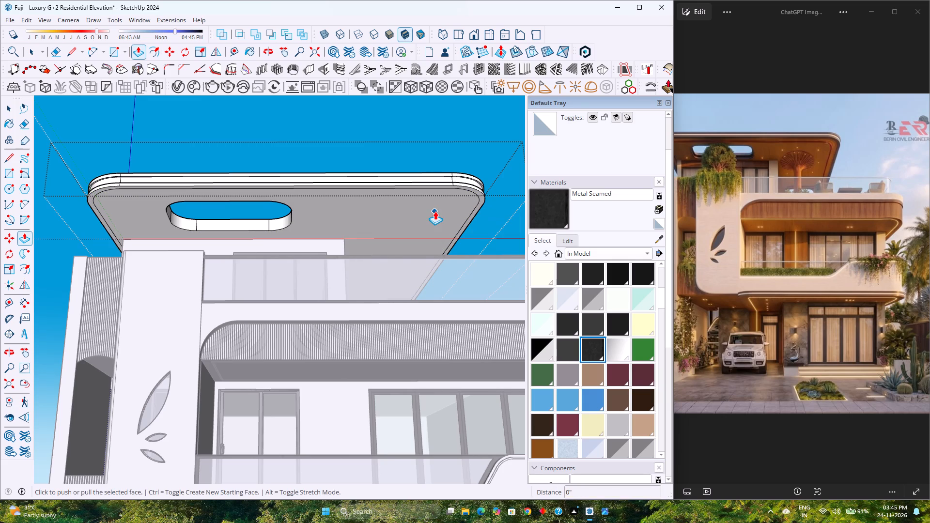
key(Escape)
click(447, 212)
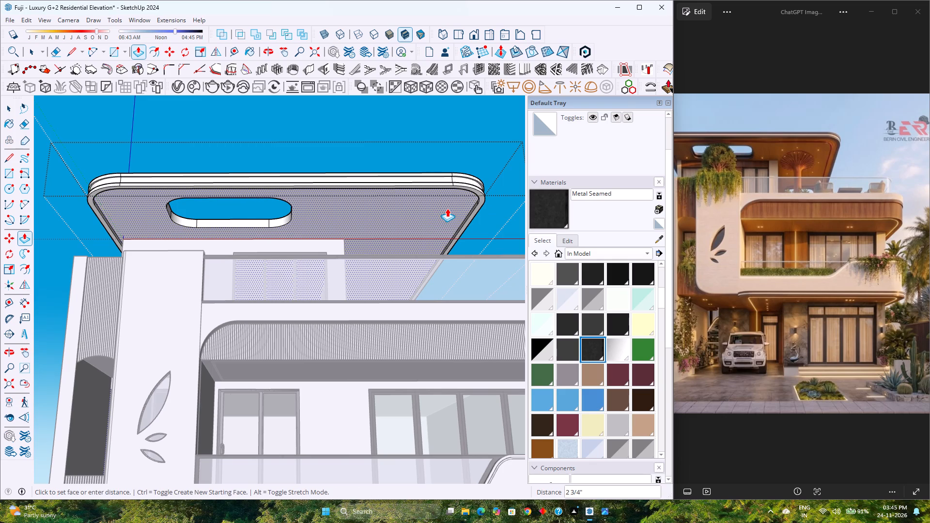
key(1)
key(Return)
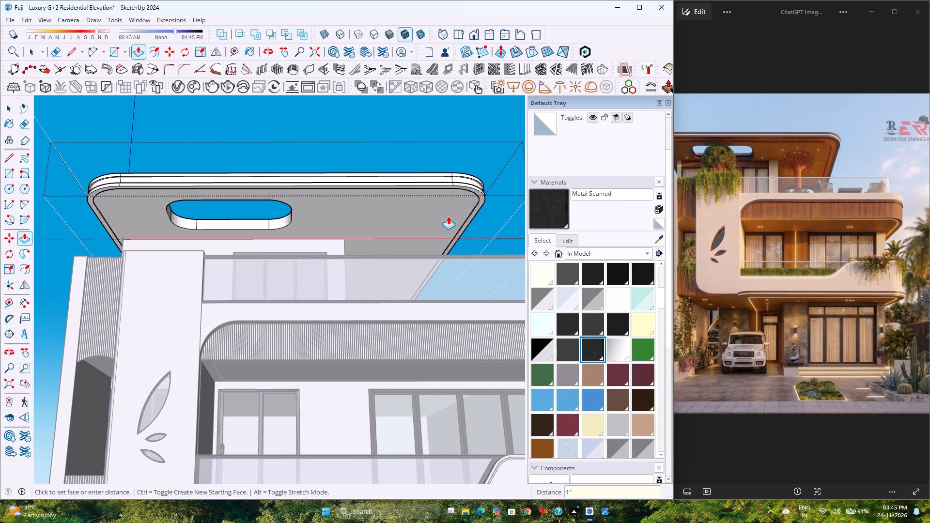
Offset the outline of the recessed roof underside face inward by 9 inches.
scroll(451, 216, up, 8)
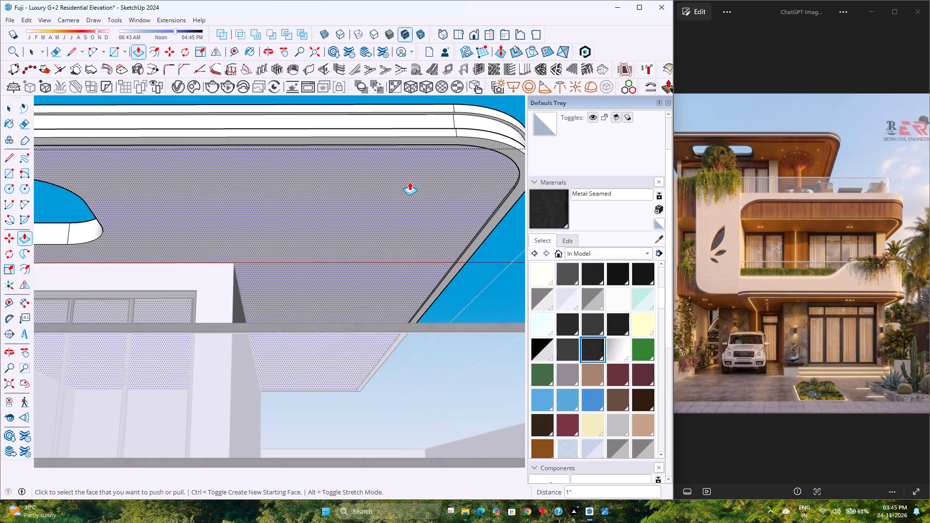
click(154, 54)
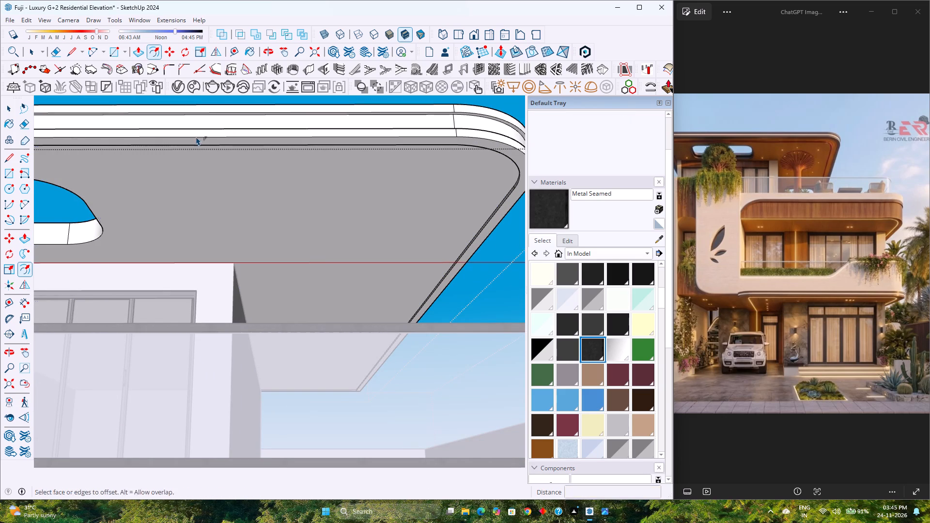
click(465, 211)
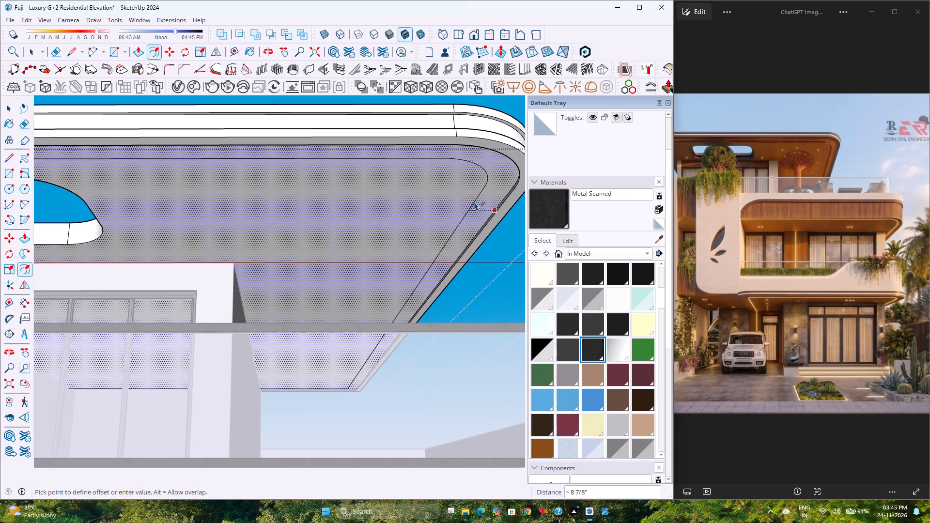
scroll(476, 205, down, 3)
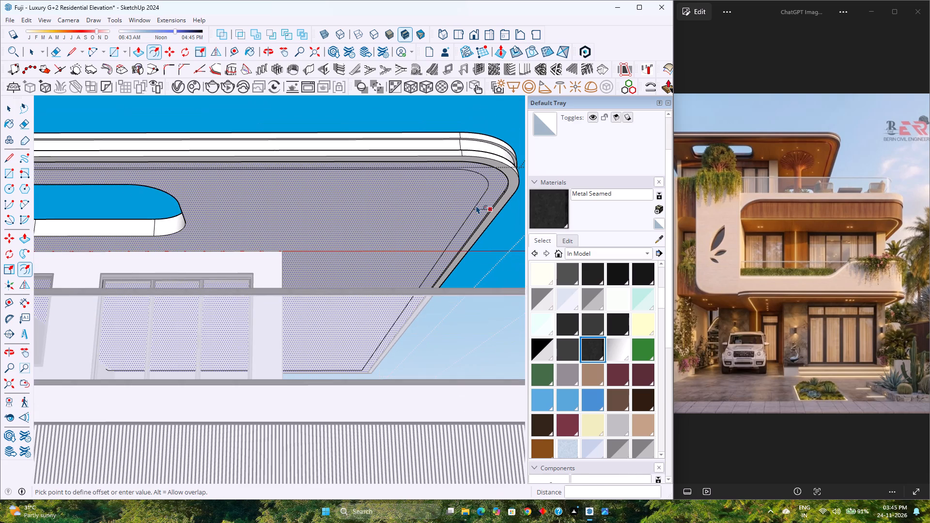
key(6)
key(Return)
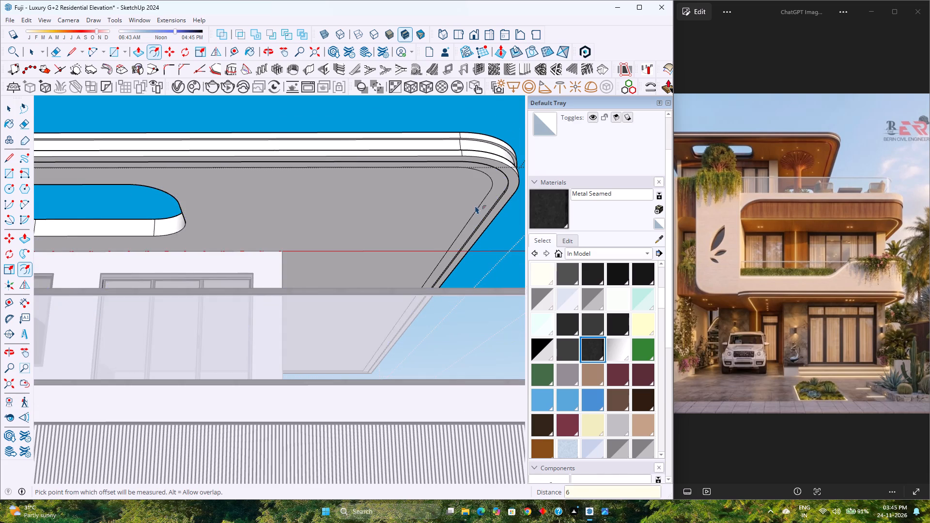
scroll(475, 205, down, 2)
key(9)
key(Return)
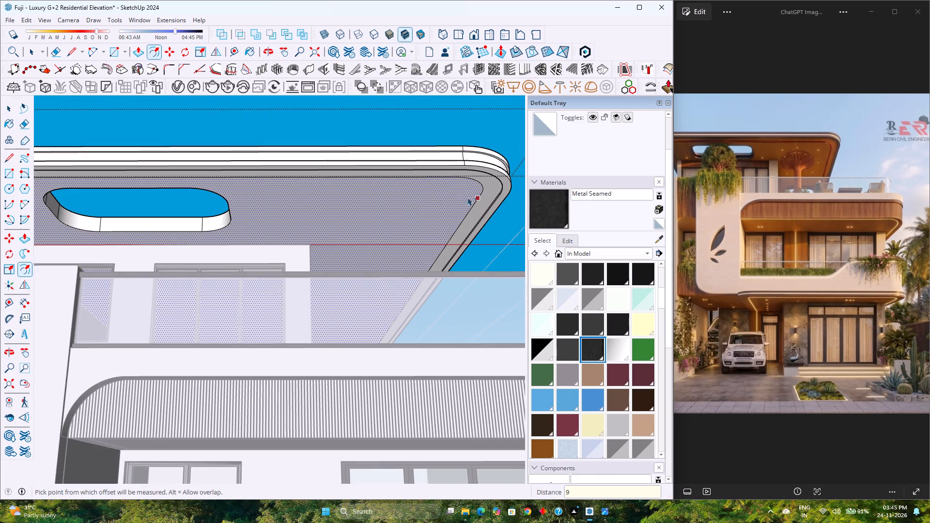
Offset the new inner face of the roof underside inward by a further 1 inch to form a narrow strip.
click(434, 200)
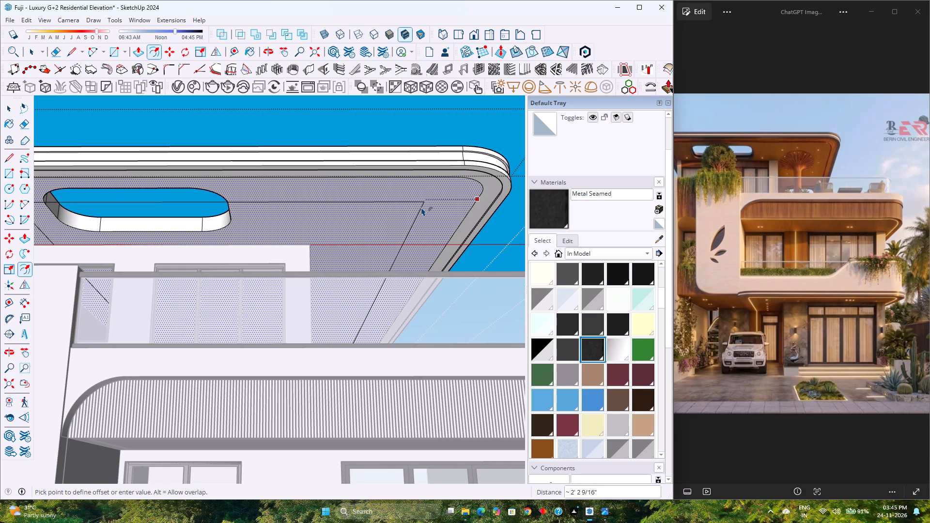
key(1)
key(Return)
key(space)
Examine the offset bands on the roof underside from several angles, including where they meet the upper-floor wall.
scroll(423, 209, down, 4)
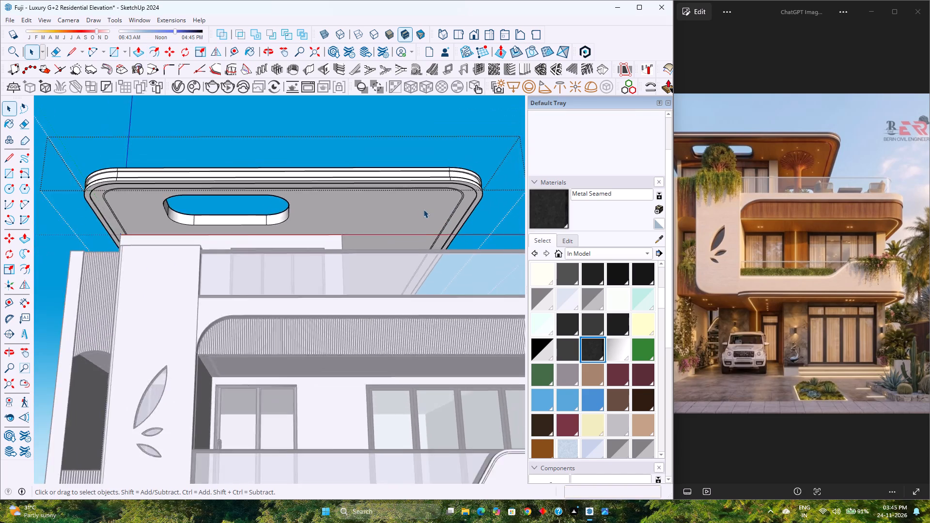
scroll(423, 209, down, 3)
middle_drag(424, 212, 374, 191)
middle_click(374, 191)
scroll(374, 191, up, 1)
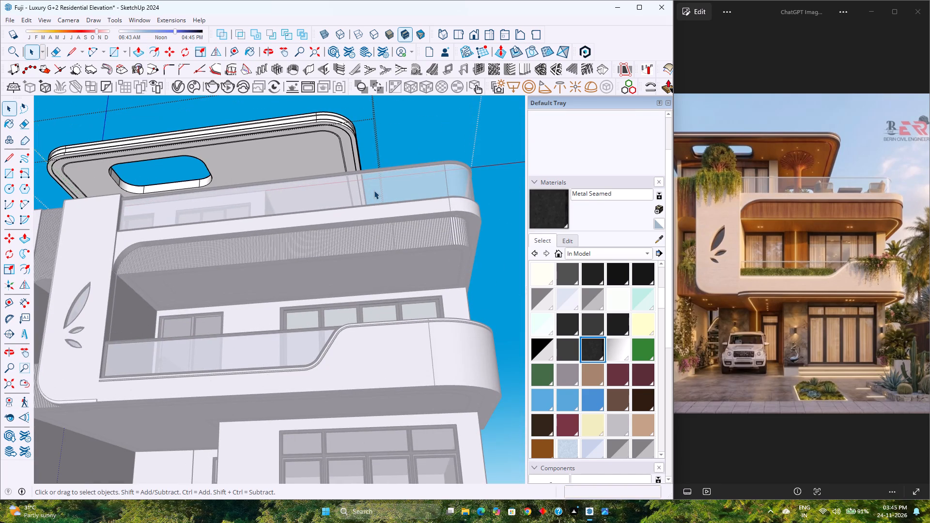
scroll(373, 190, down, 2)
middle_drag(264, 187, 290, 272)
scroll(189, 332, up, 6)
middle_drag(124, 324, 151, 283)
scroll(241, 208, up, 4)
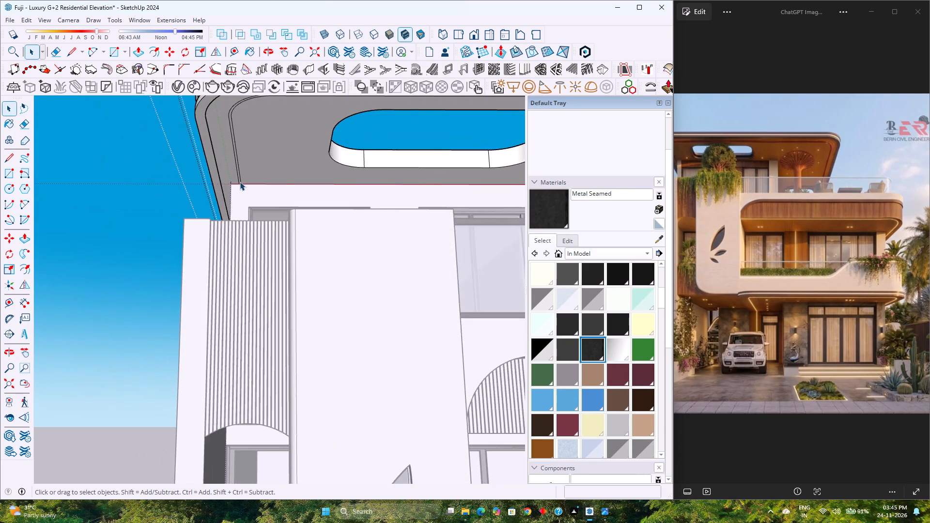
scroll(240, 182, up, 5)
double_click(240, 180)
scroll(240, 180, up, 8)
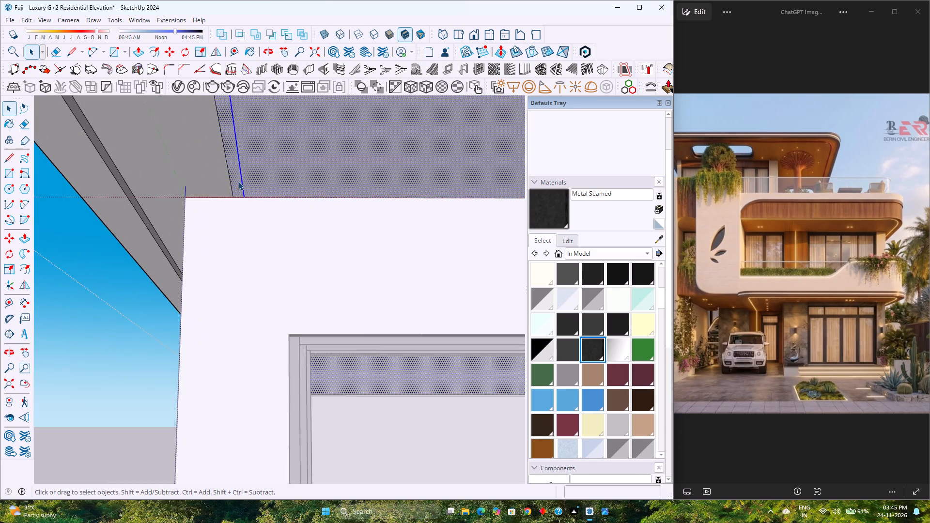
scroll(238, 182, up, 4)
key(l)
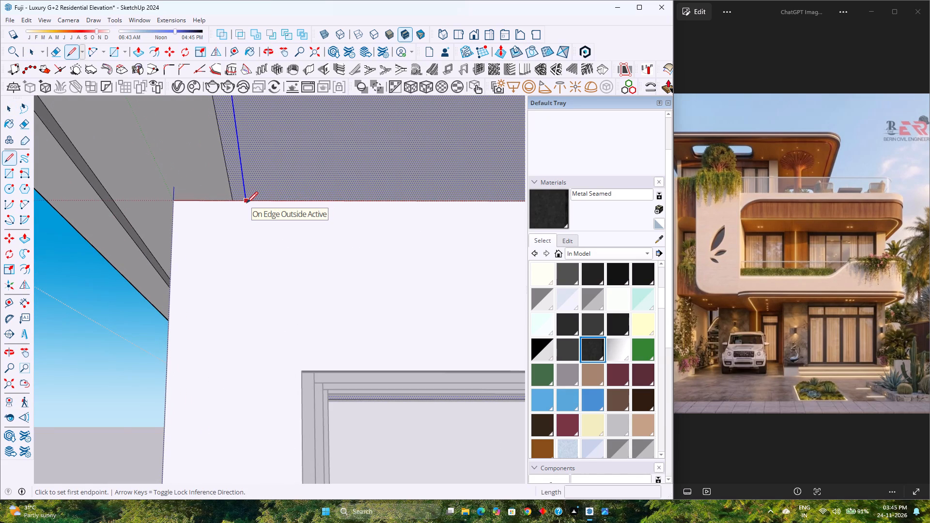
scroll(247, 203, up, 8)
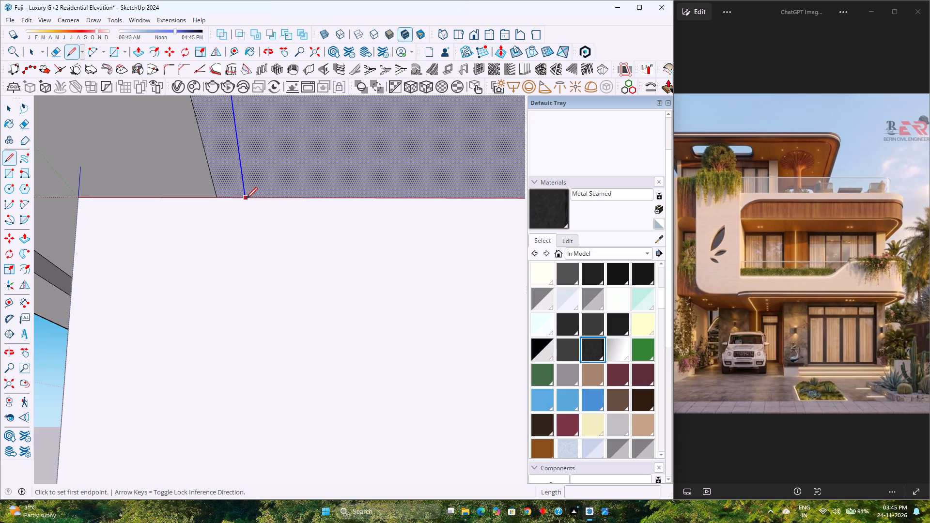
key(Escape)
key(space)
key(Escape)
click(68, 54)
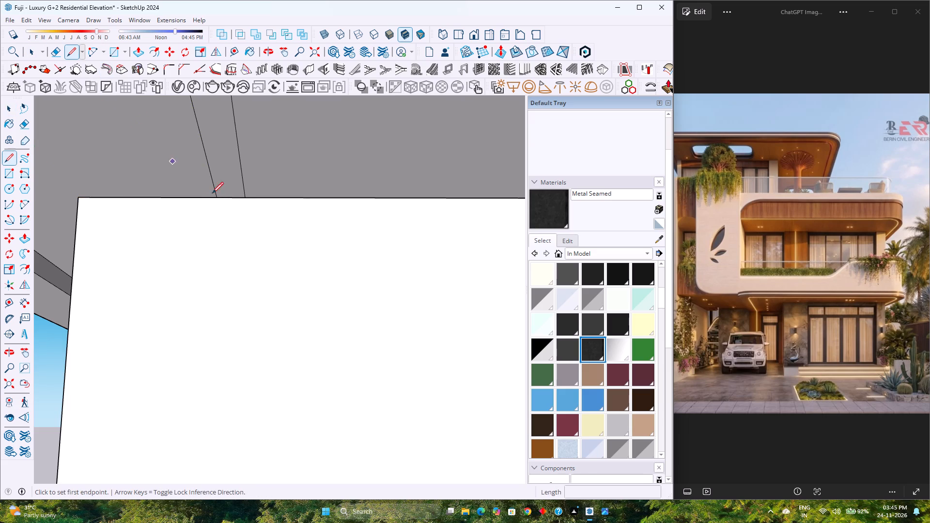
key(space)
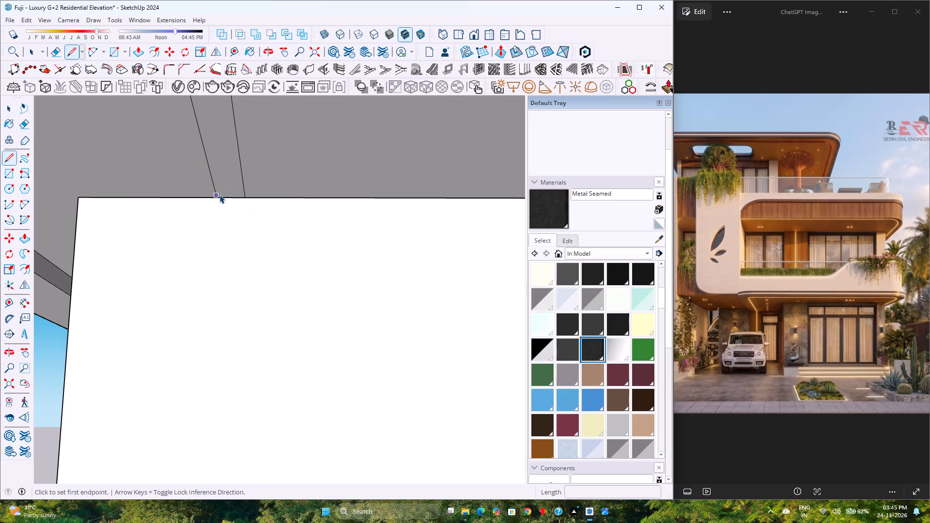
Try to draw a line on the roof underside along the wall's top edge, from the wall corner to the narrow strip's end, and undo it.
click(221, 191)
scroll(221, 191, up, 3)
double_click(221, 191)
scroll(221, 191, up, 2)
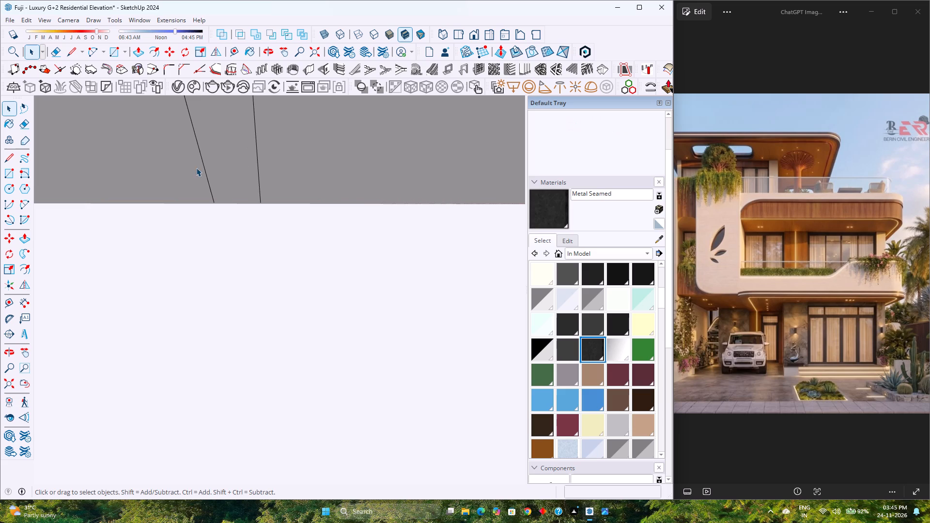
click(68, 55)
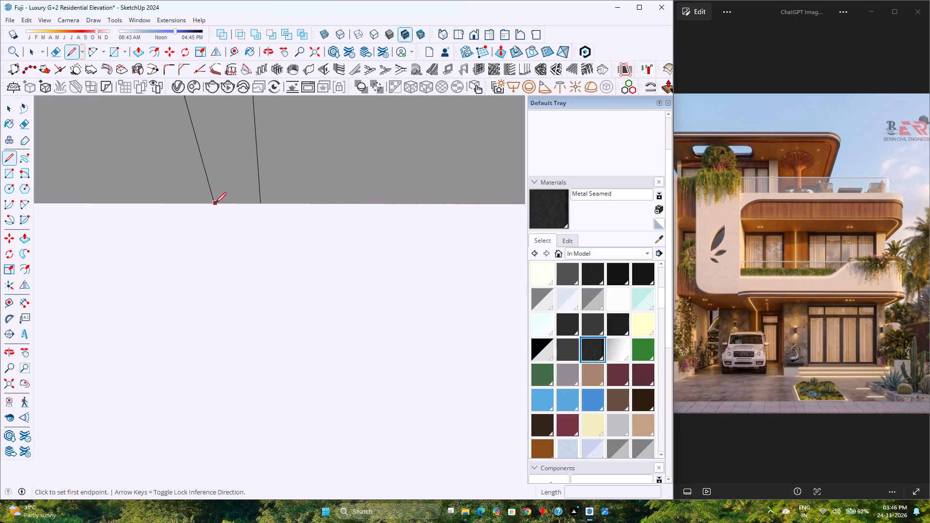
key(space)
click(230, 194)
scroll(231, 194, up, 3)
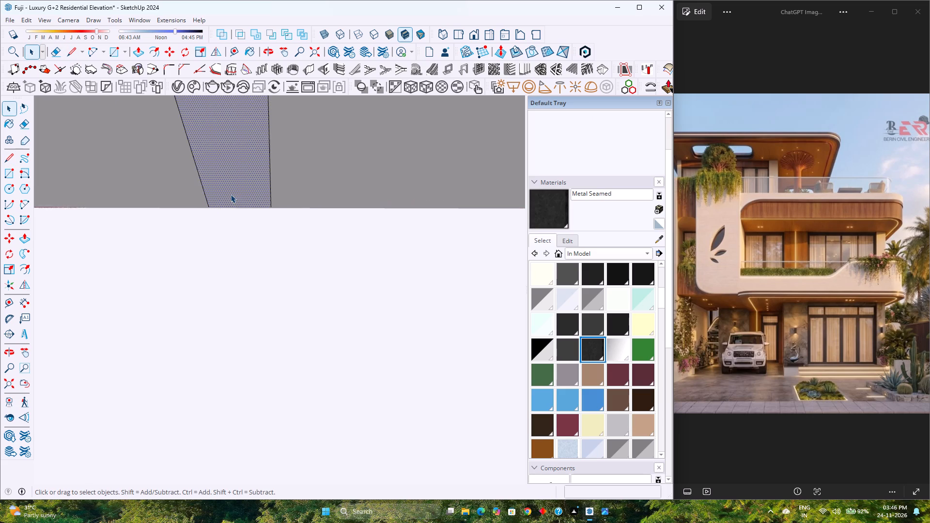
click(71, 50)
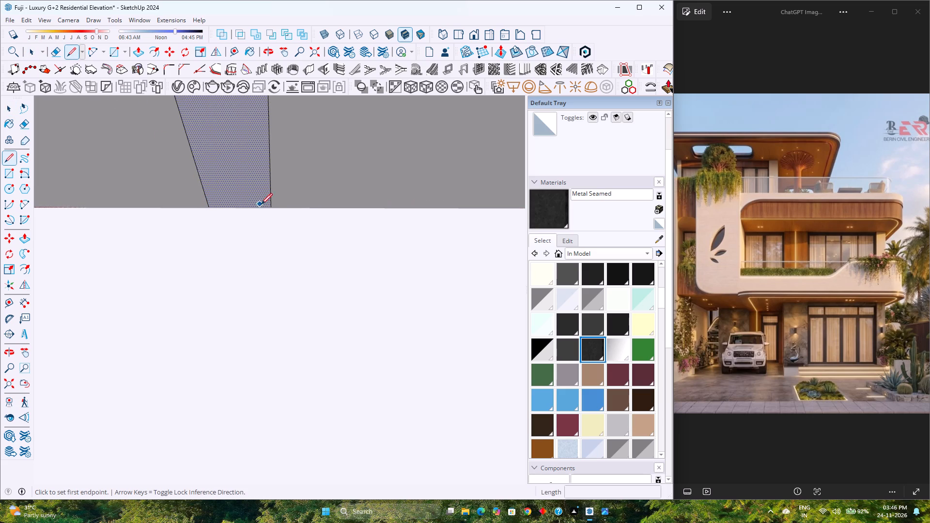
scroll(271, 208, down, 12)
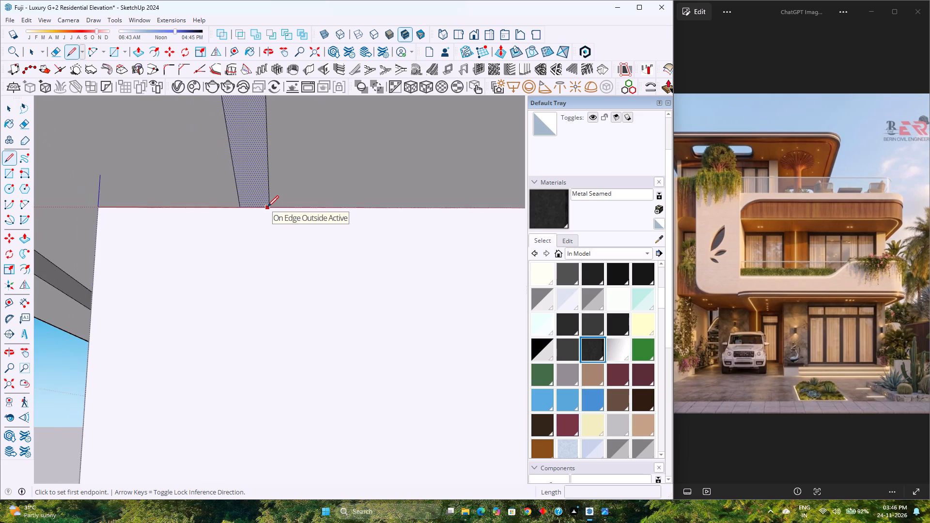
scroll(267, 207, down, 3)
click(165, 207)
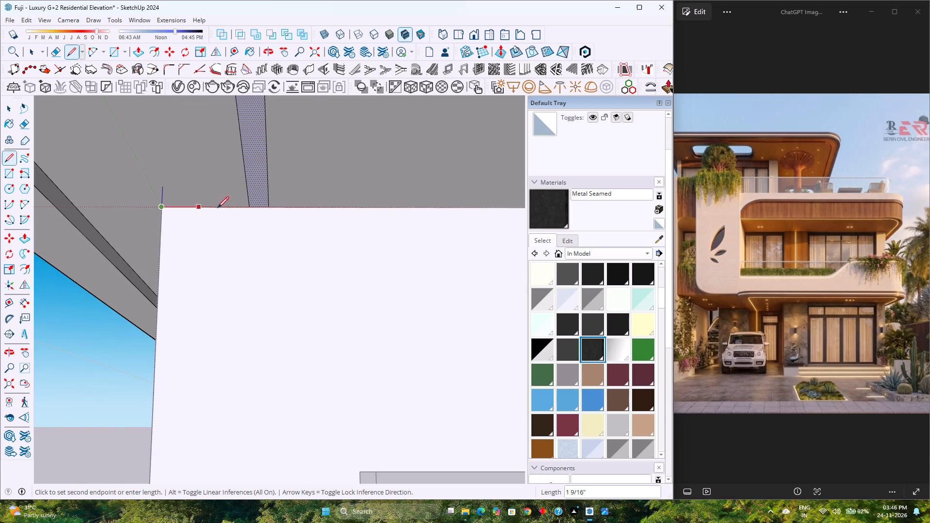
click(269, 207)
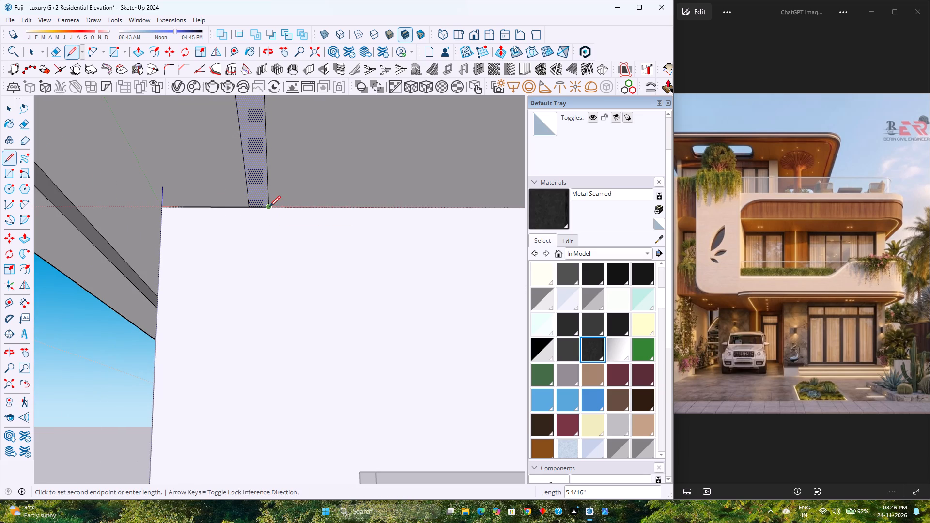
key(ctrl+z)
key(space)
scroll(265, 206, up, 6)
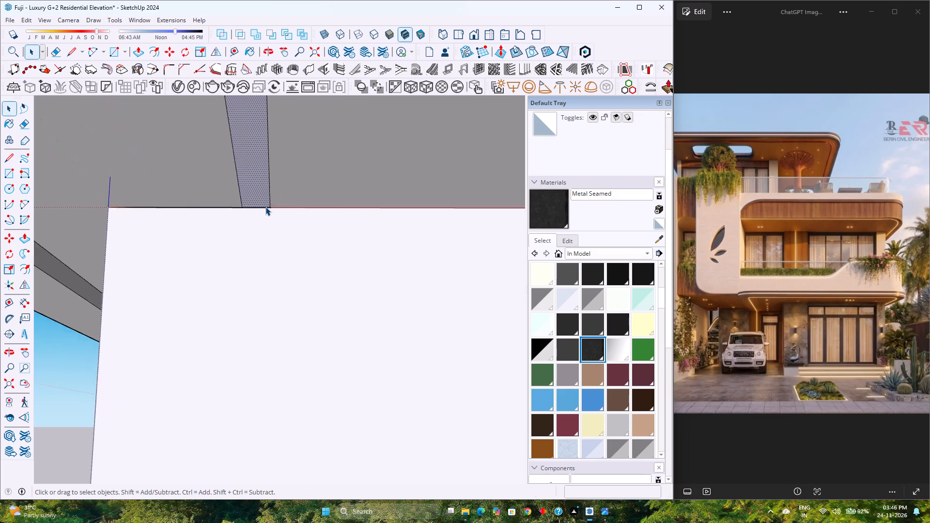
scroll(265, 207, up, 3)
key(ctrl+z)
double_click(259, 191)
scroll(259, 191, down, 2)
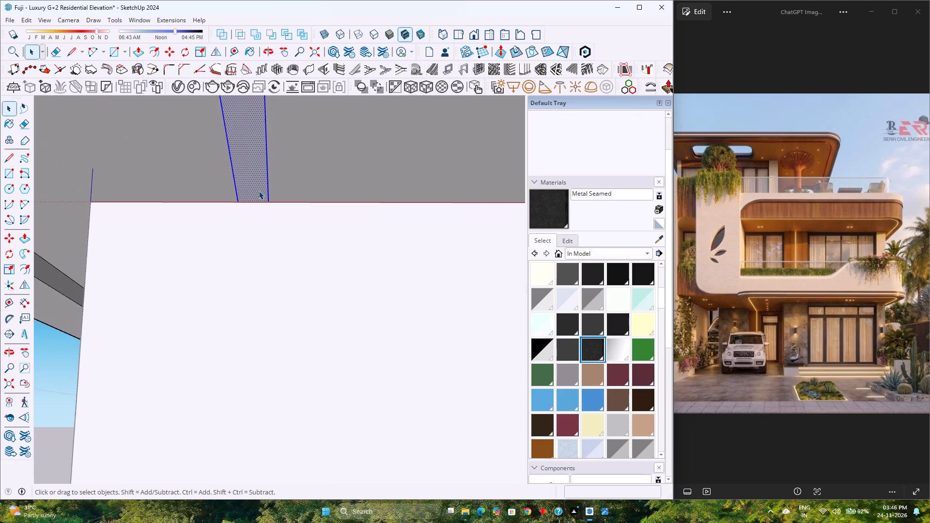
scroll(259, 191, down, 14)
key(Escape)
Place a Tape Measure guide line along the top edge of the upper-floor wall's windowed face, where it meets the roof underside.
click(262, 195)
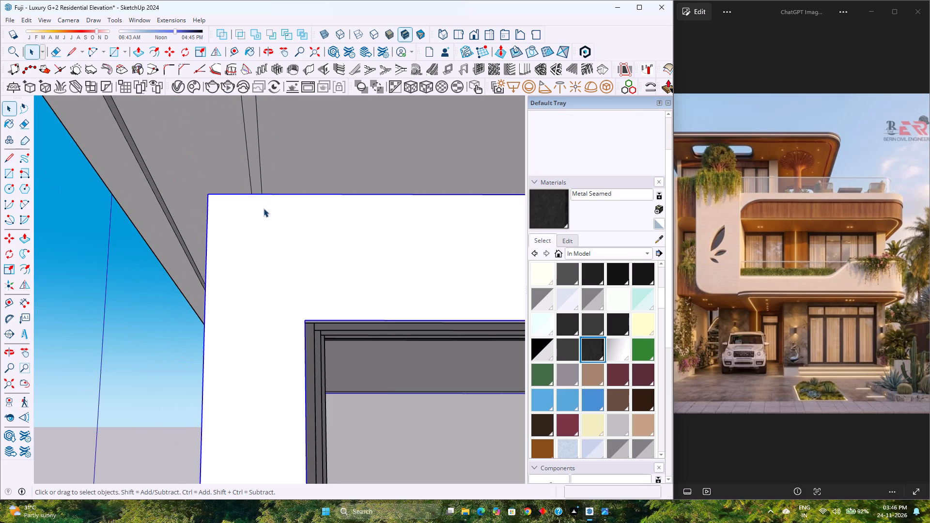
right_click(263, 209)
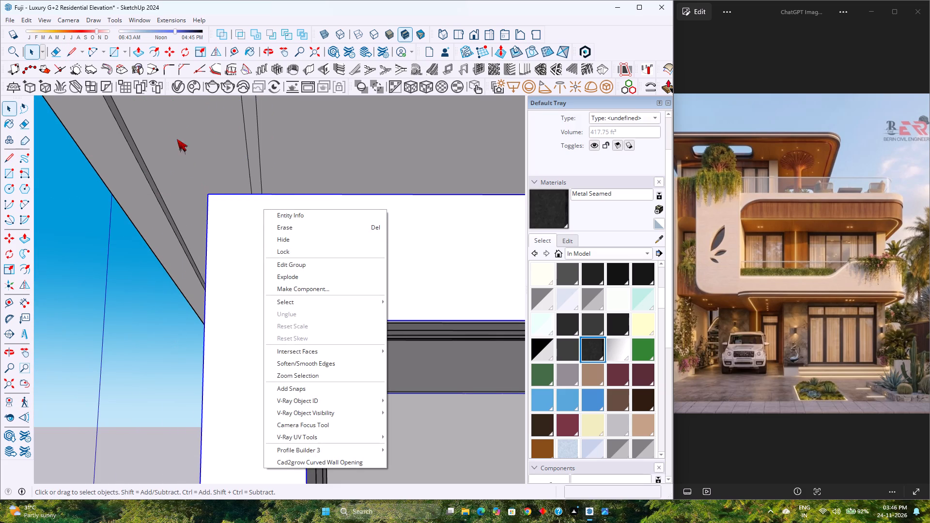
click(232, 49)
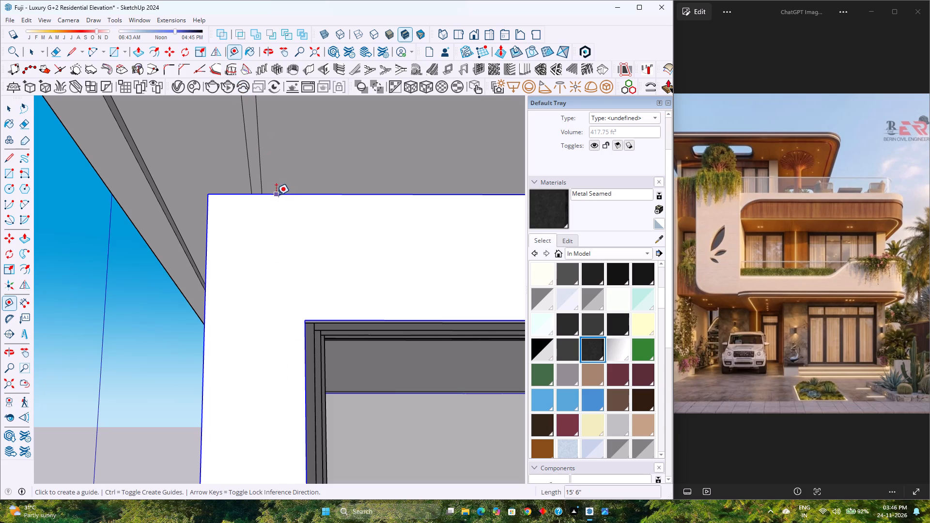
click(275, 195)
click(245, 193)
scroll(245, 197, down, 2)
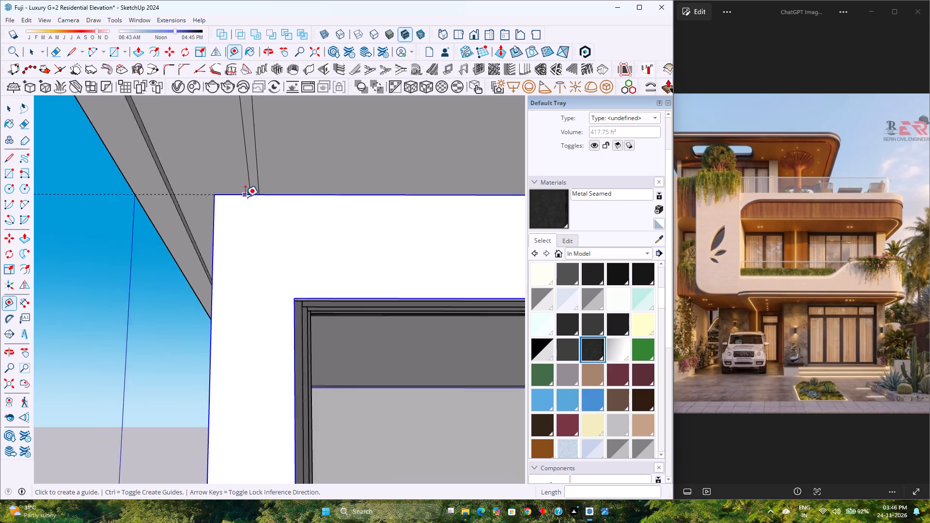
Place a guide line along the top edge of the upper-floor wall's side beneath the roof slab's short, square-cornered overhang.
scroll(245, 197, down, 3)
middle_drag(239, 229, 421, 248)
scroll(284, 248, down, 13)
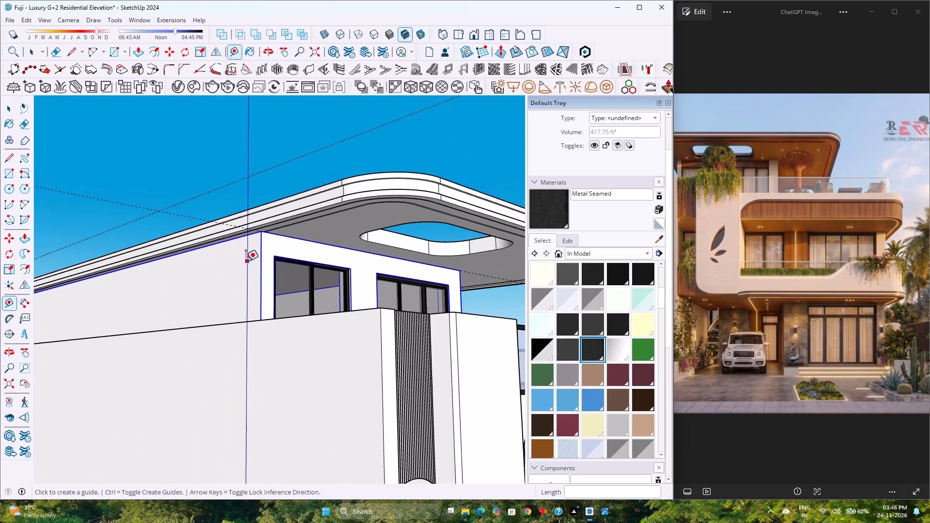
scroll(244, 260, down, 4)
shift+middle_drag(211, 260, 440, 256)
shift+middle_click(440, 256)
scroll(194, 284, up, 8)
middle_drag(224, 297, 367, 275)
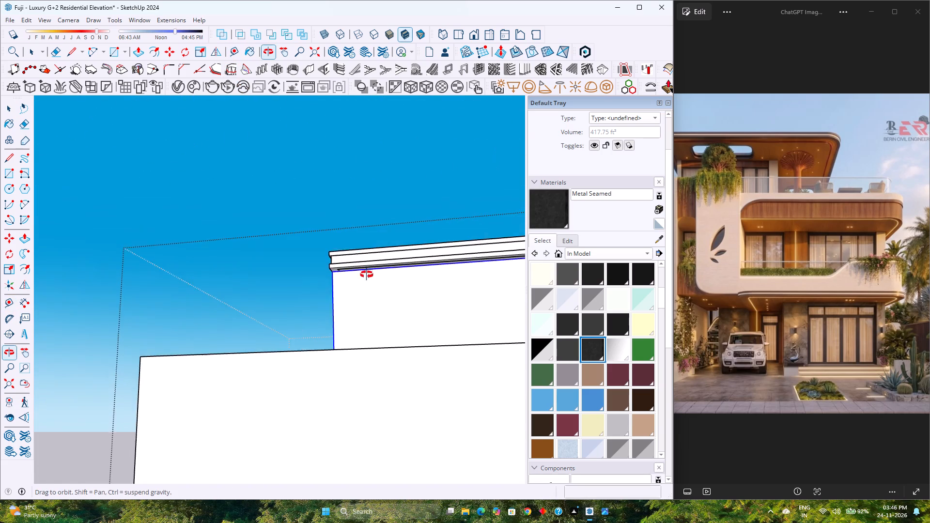
middle_drag(367, 275, 368, 274)
middle_click(368, 273)
scroll(356, 271, up, 20)
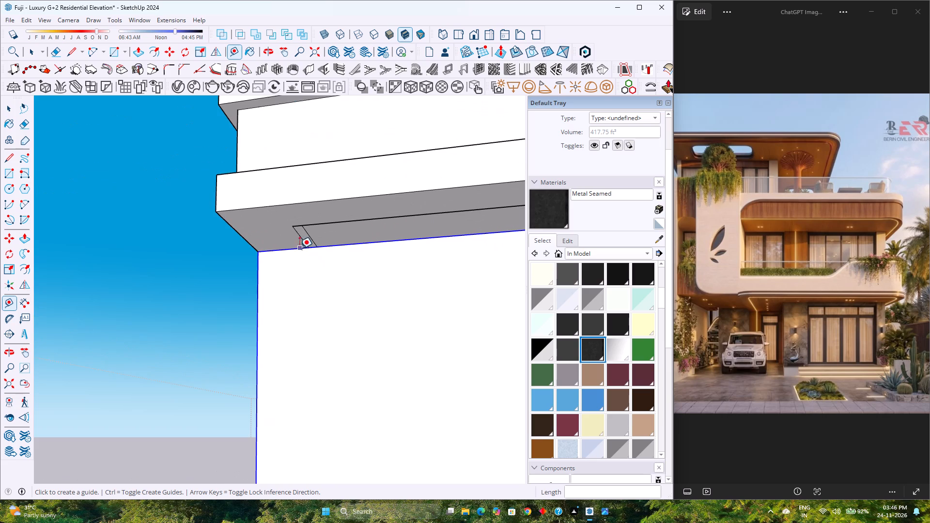
click(298, 247)
click(294, 247)
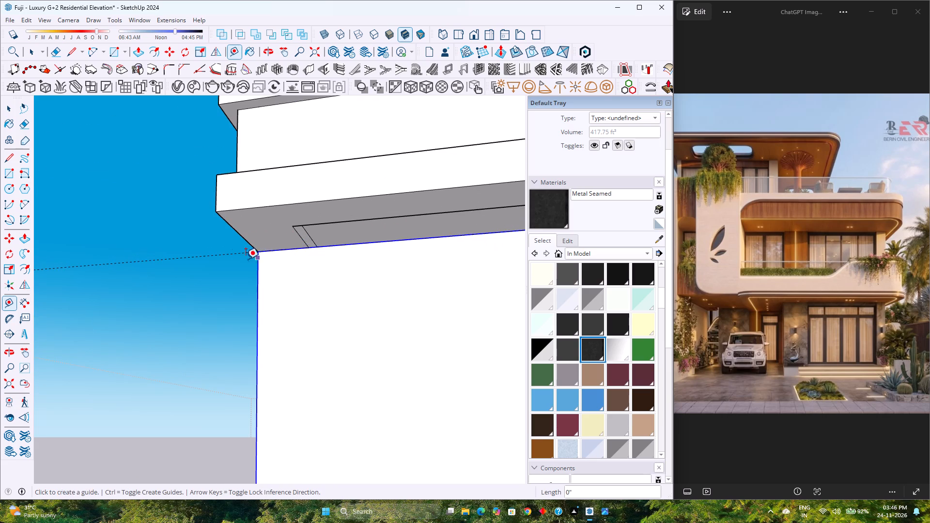
Place another guide line along the top edge of the upper-floor wall face beneath the deep overhang, where the offset bands meet it.
middle_drag(228, 261, 455, 291)
scroll(220, 246, down, 4)
middle_drag(220, 246, 303, 197)
middle_click(304, 197)
middle_drag(264, 297, 255, 277)
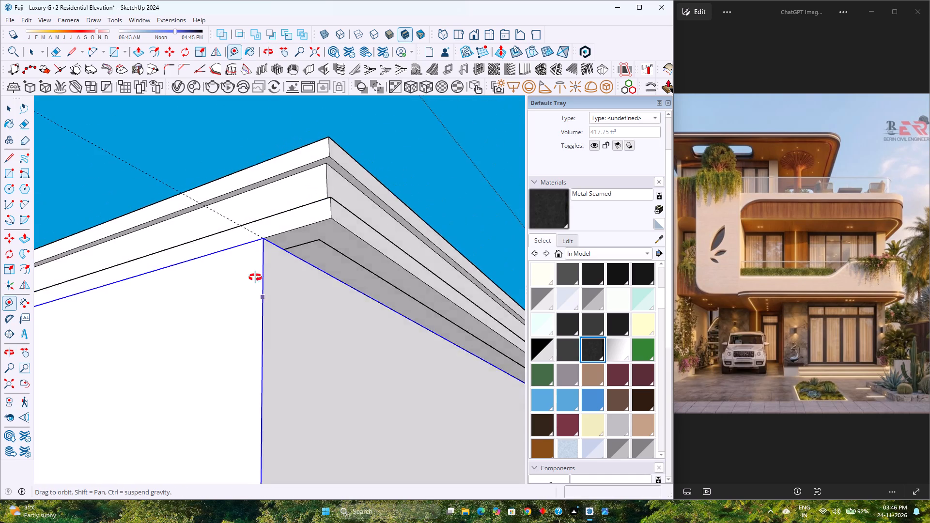
middle_drag(255, 277, 274, 146)
middle_drag(271, 148, 267, 154)
scroll(316, 292, up, 5)
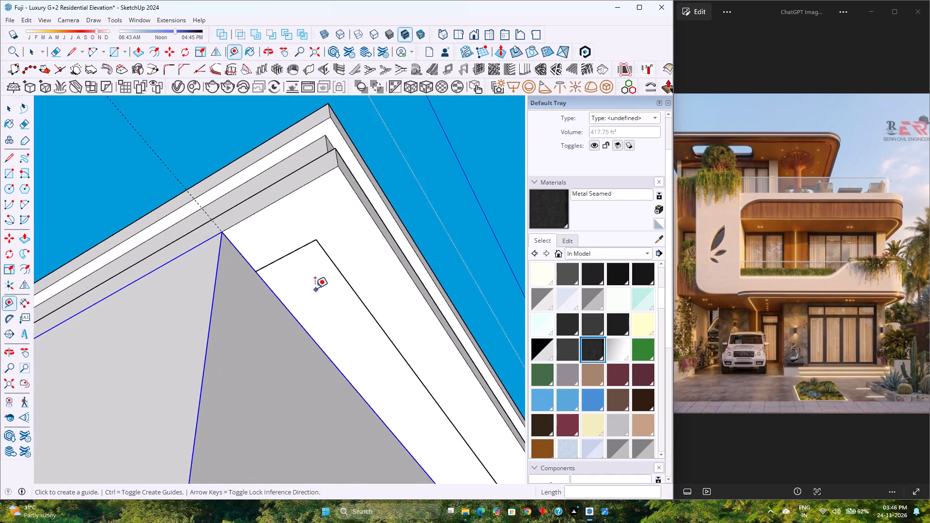
scroll(314, 288, up, 6)
middle_drag(324, 251, 0, 293)
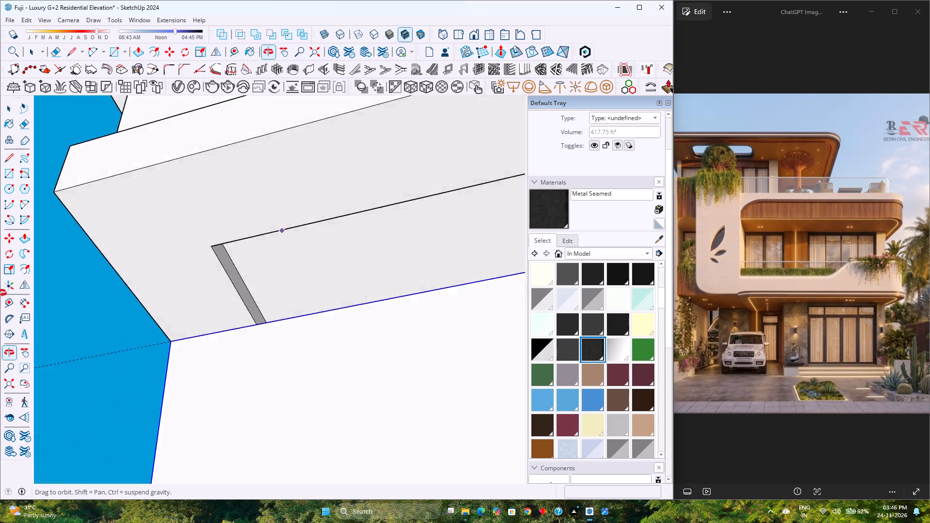
middle_drag(0, 293, 0, 336)
scroll(351, 272, down, 4)
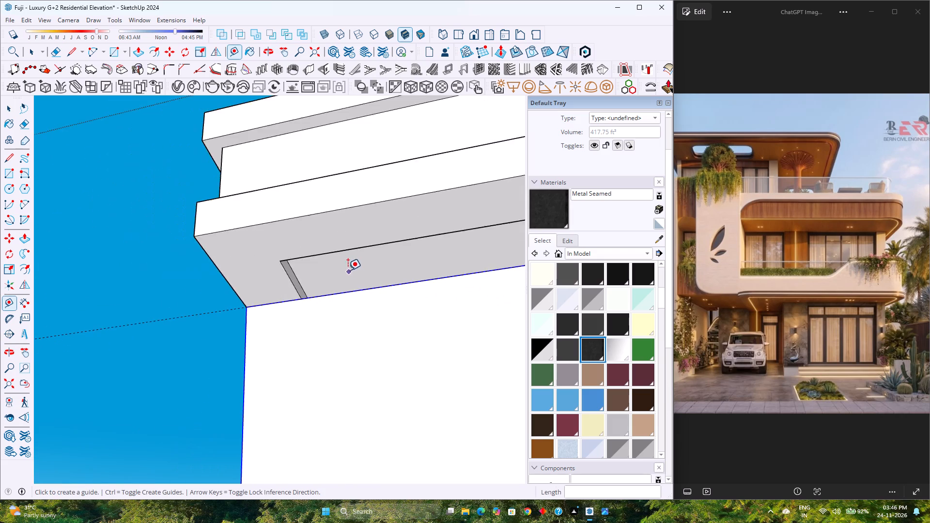
scroll(348, 270, down, 6)
shift+middle_drag(355, 263, 72, 247)
scroll(170, 234, down, 2)
scroll(239, 228, down, 3)
middle_drag(248, 226, 520, 322)
scroll(369, 267, down, 6)
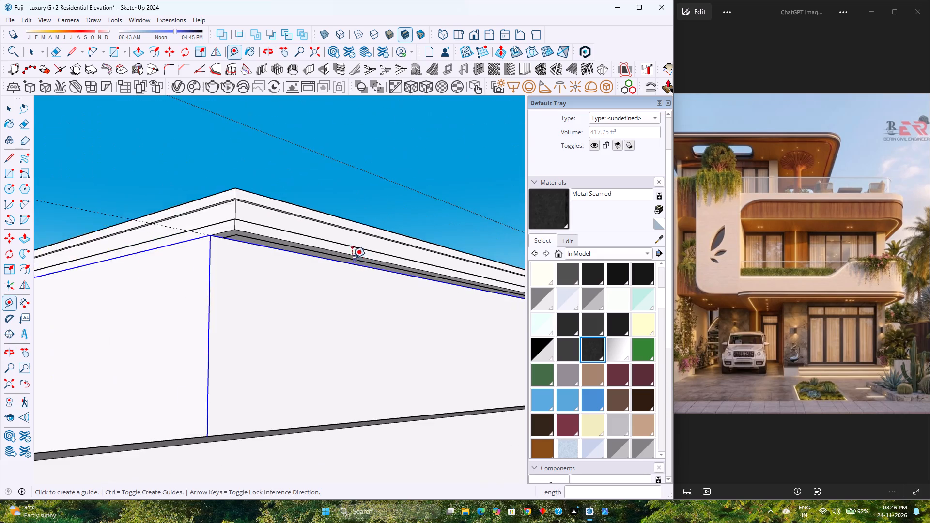
scroll(352, 258, down, 4)
shift+middle_drag(102, 280, 313, 258)
middle_drag(236, 295, 616, 294)
middle_click(616, 294)
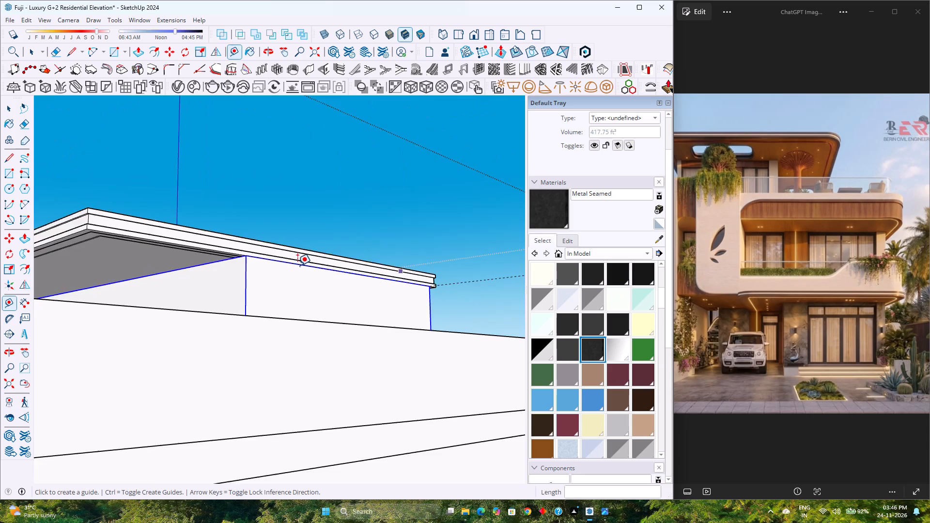
scroll(189, 259, up, 12)
middle_drag(201, 261, 267, 257)
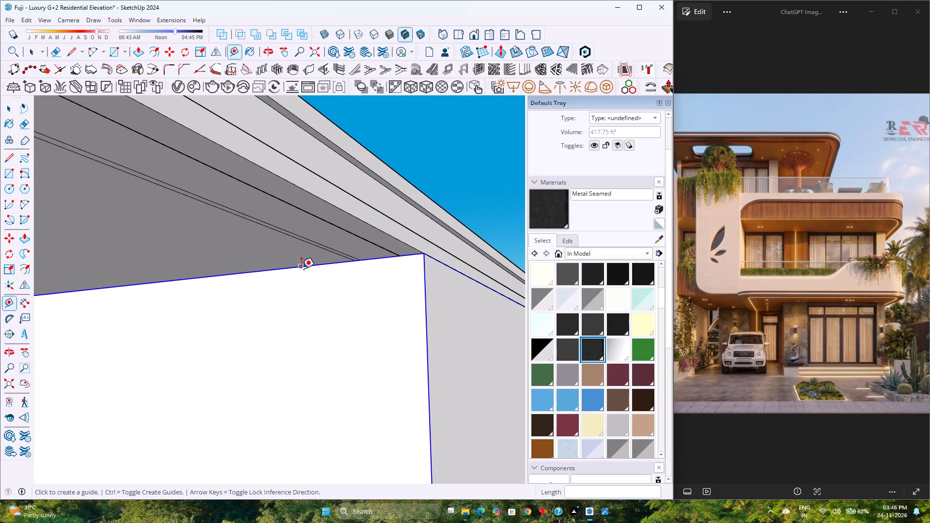
click(301, 269)
click(343, 262)
Hide the upper-floor wall group to expose the whole roof underside.
scroll(340, 263, down, 10)
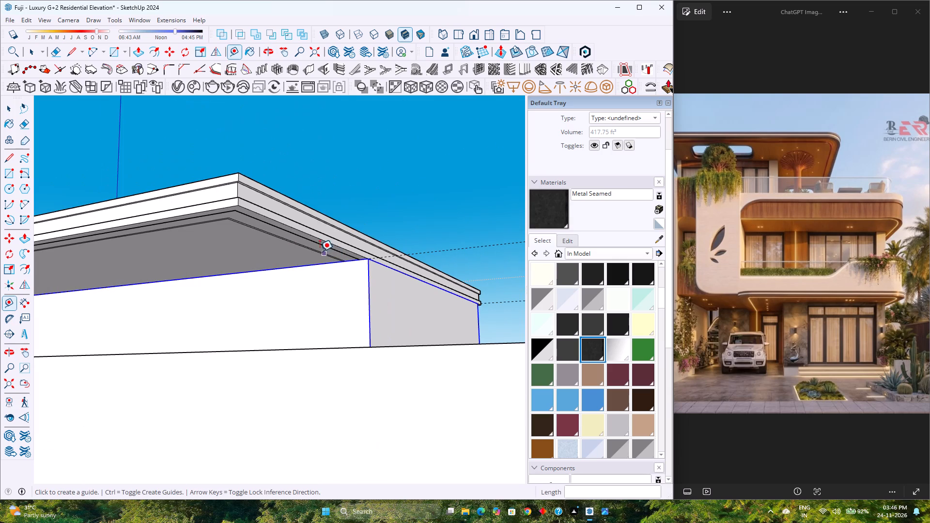
key(space)
right_click(281, 306)
click(310, 78)
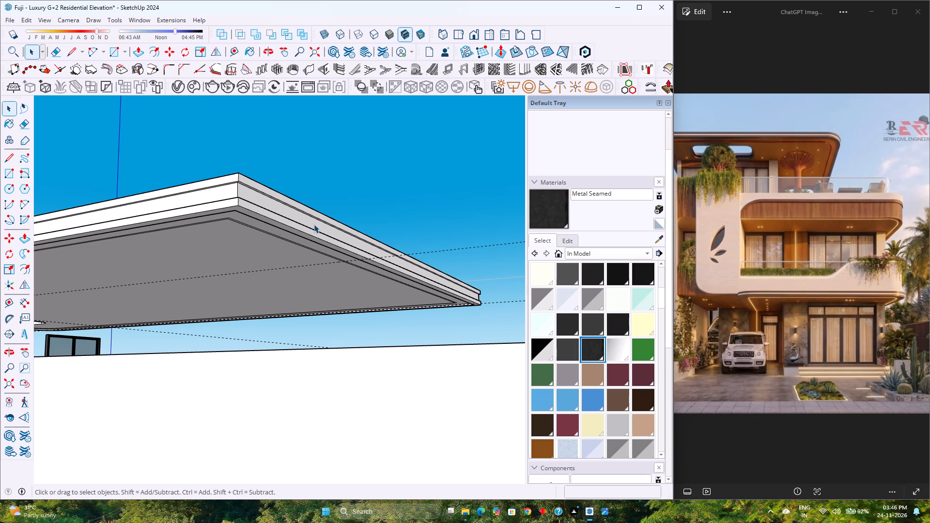
Examine the exposed roof underside, checking the recess, narrow strip and rounded corner against the guide lines.
middle_drag(287, 310, 24, 292)
scroll(295, 252, up, 3)
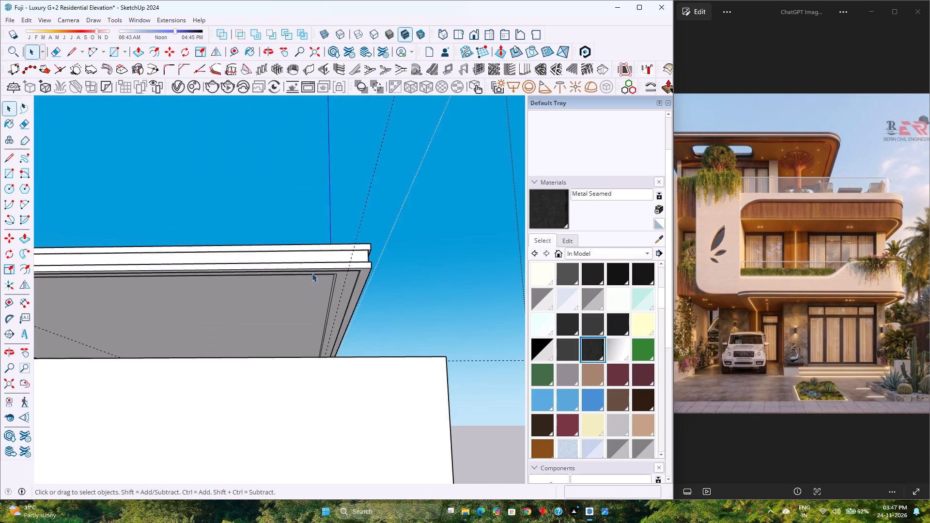
scroll(312, 273, up, 7)
scroll(345, 300, up, 5)
scroll(342, 289, down, 4)
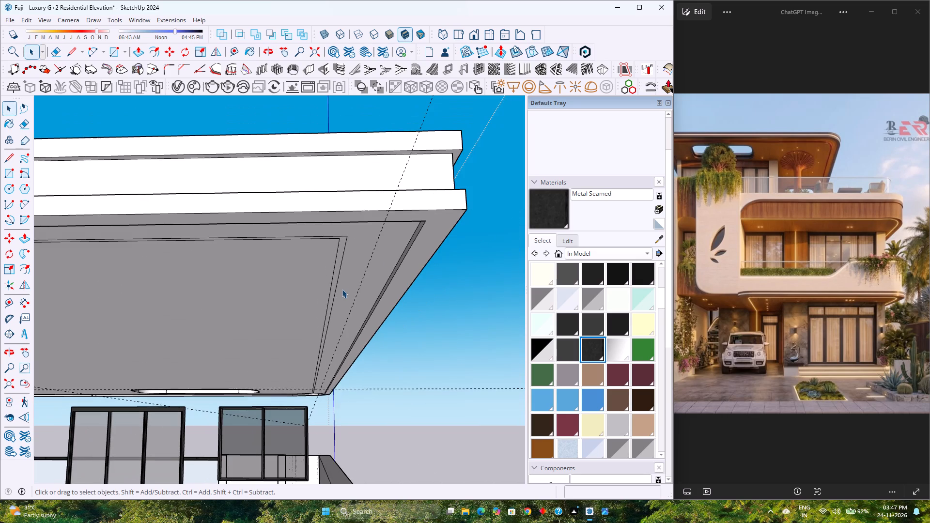
scroll(340, 314, down, 5)
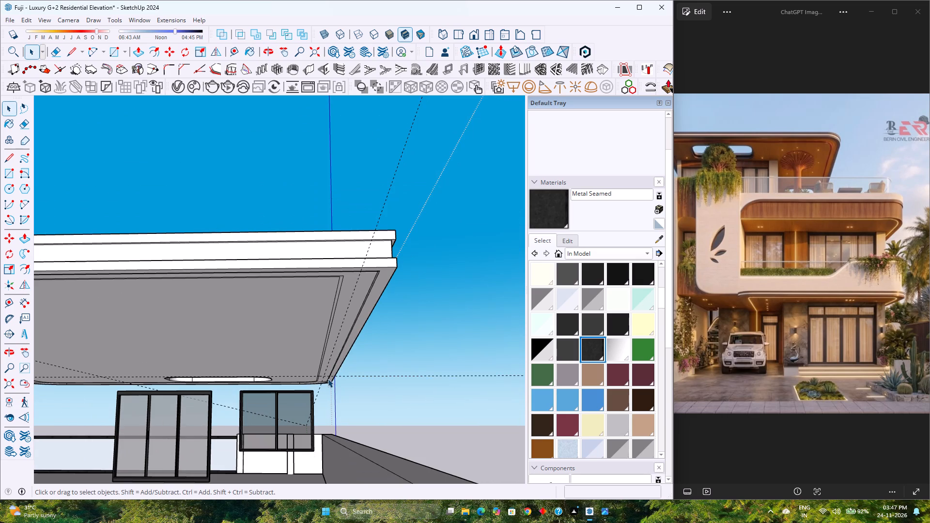
scroll(306, 396, up, 5)
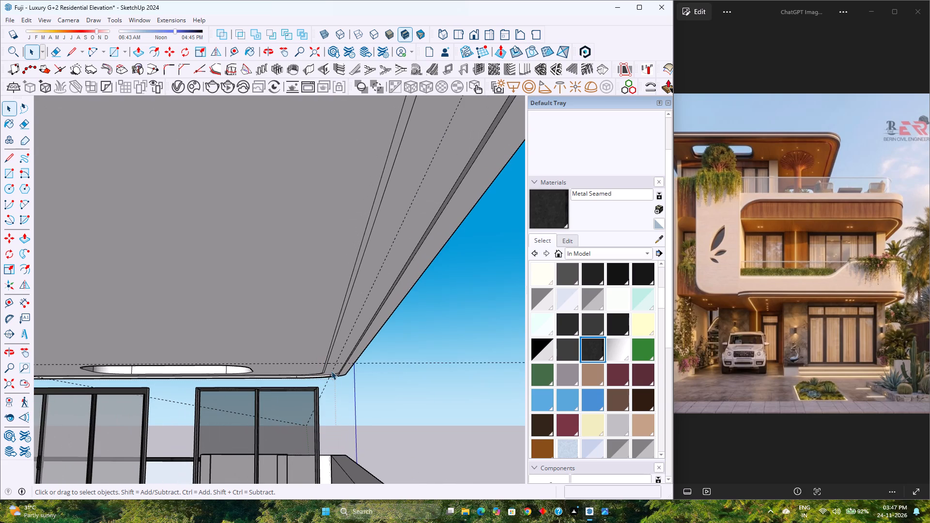
scroll(332, 372, up, 3)
scroll(333, 372, down, 3)
middle_drag(338, 368, 266, 363)
middle_click(266, 363)
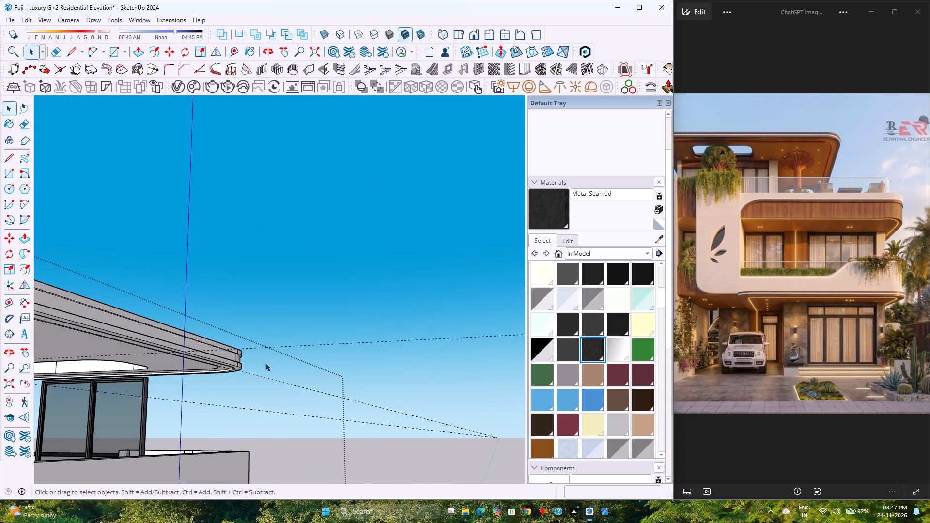
scroll(265, 363, up, 4)
shift+middle_drag(214, 377, 392, 306)
shift+middle_click(392, 305)
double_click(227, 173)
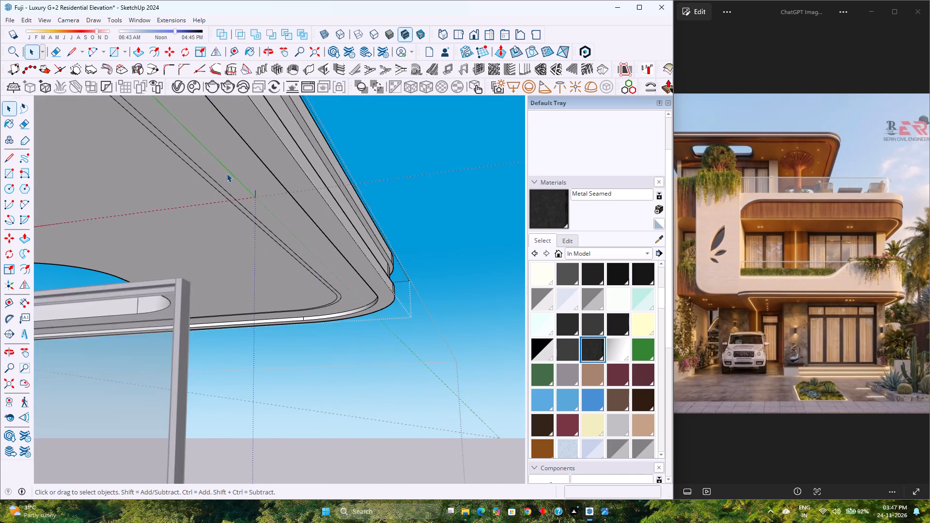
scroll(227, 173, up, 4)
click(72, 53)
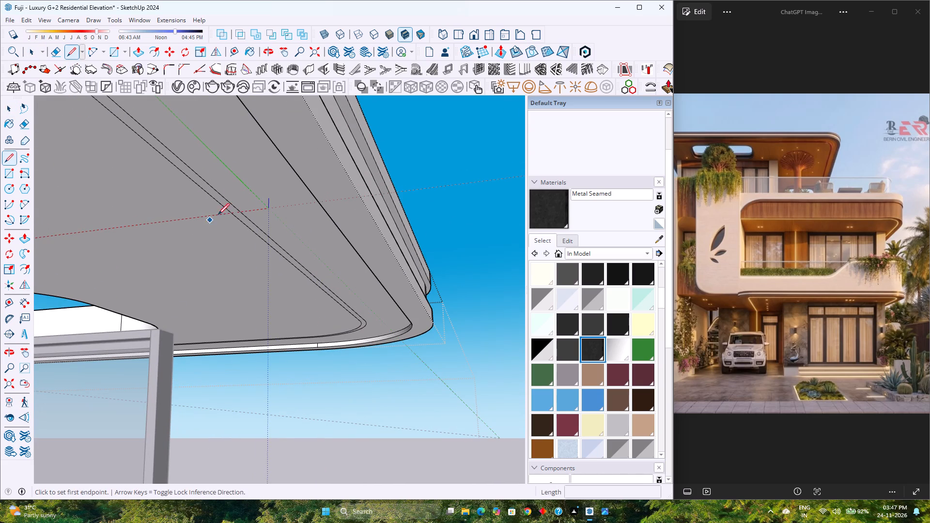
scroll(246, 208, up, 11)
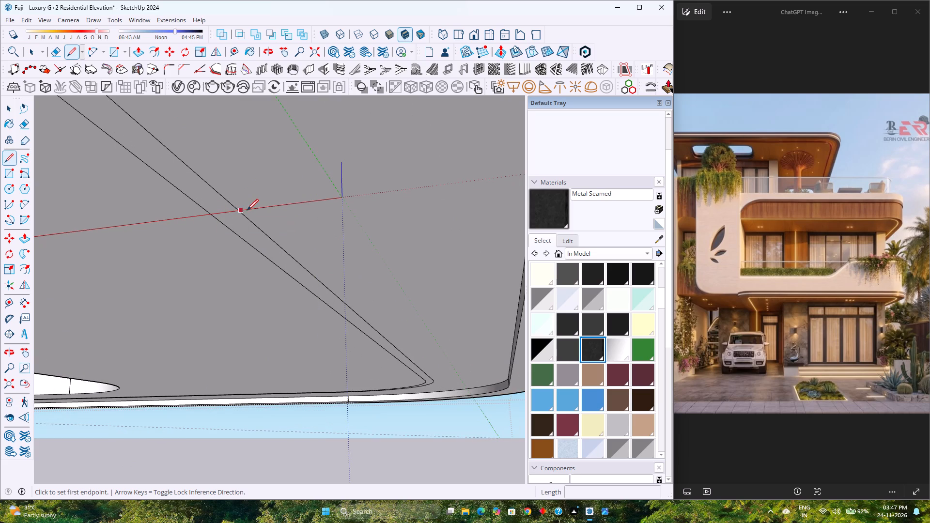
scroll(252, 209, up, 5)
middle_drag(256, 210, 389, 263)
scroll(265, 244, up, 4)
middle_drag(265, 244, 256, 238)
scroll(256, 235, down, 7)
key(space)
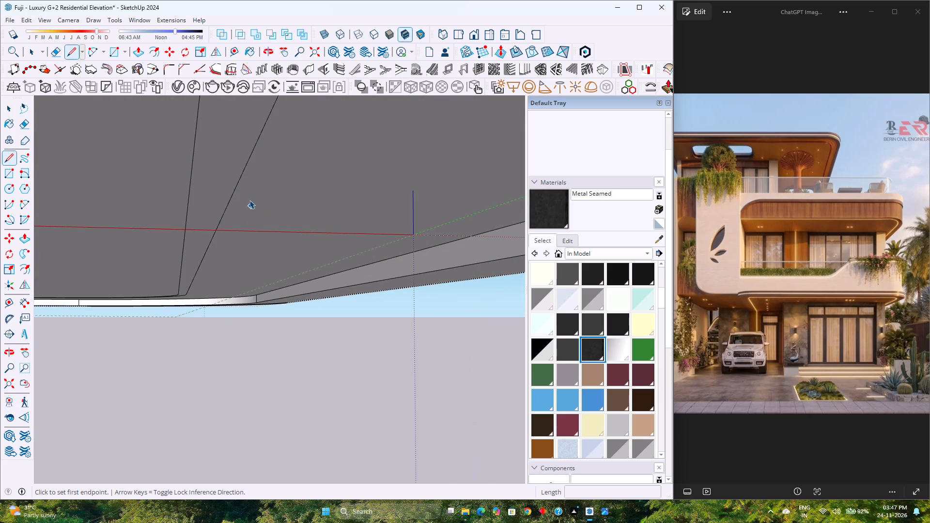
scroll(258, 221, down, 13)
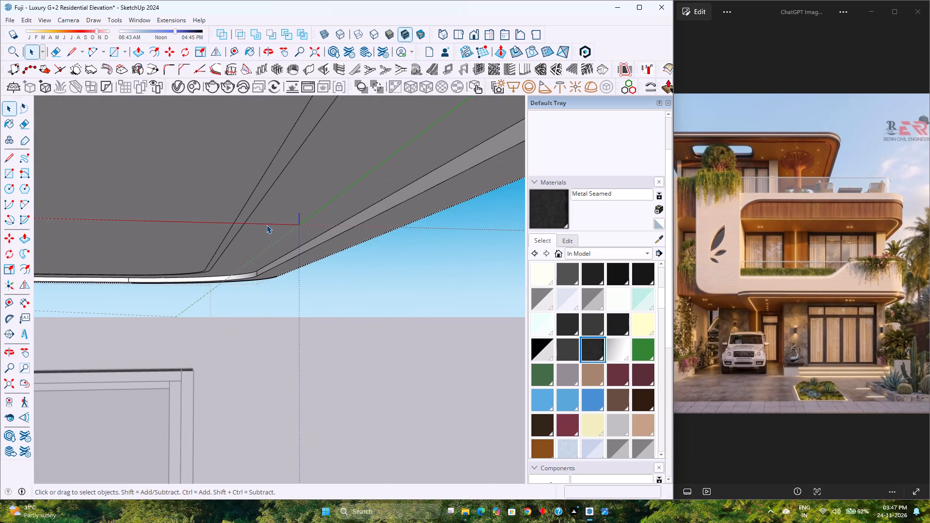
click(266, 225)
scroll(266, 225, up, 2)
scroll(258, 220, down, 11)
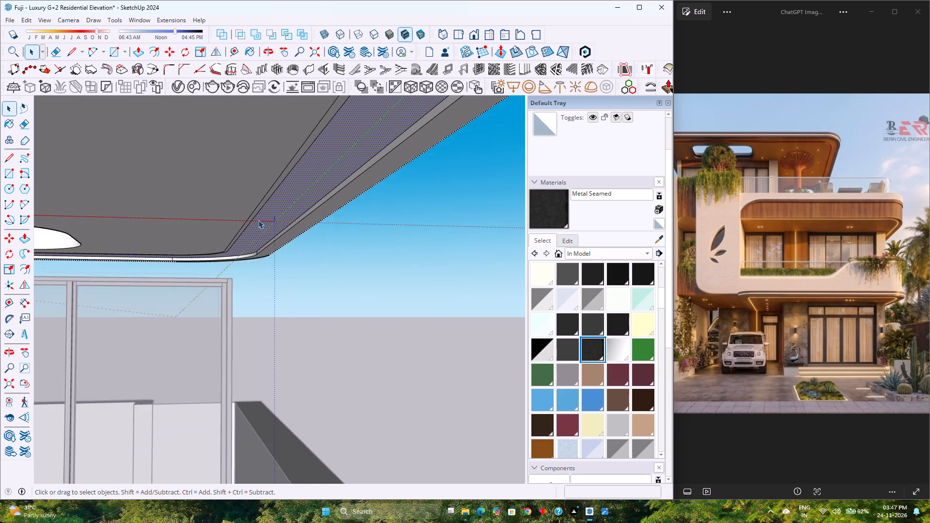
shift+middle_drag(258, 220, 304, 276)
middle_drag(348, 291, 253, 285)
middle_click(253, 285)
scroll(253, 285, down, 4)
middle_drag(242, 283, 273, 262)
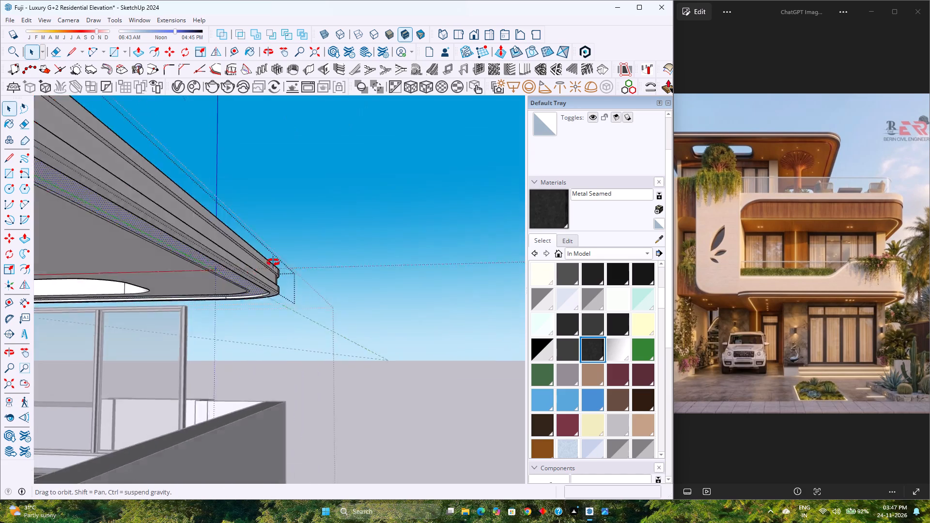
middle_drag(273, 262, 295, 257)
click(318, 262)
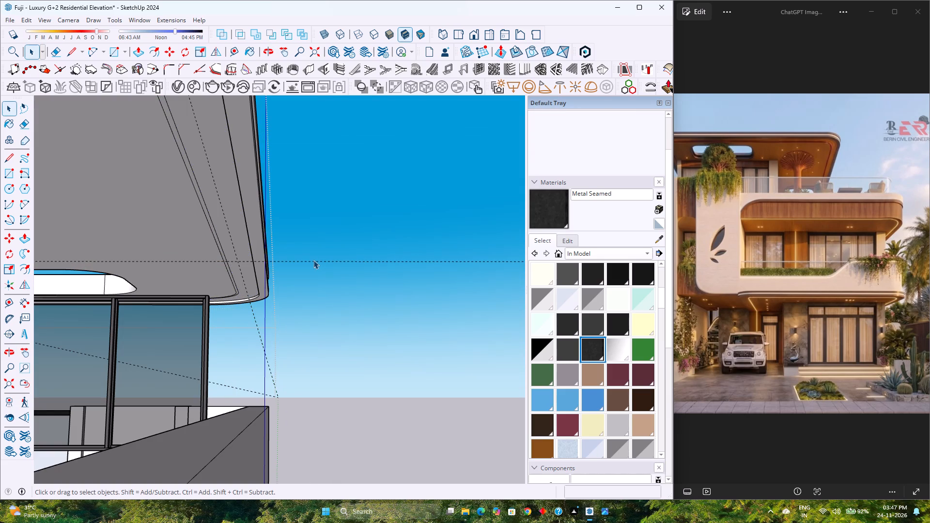
Move the guide line crossing beneath the roof slab up about 1 inch, onto the inner edge of the underside's recess.
double_click(313, 260)
double_click(307, 261)
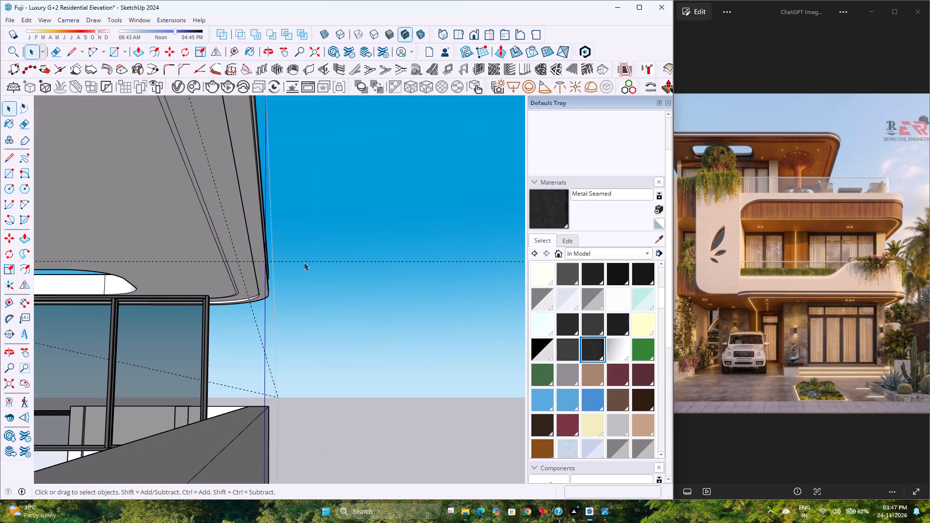
scroll(300, 262, up, 3)
click(299, 260)
scroll(299, 260, down, 7)
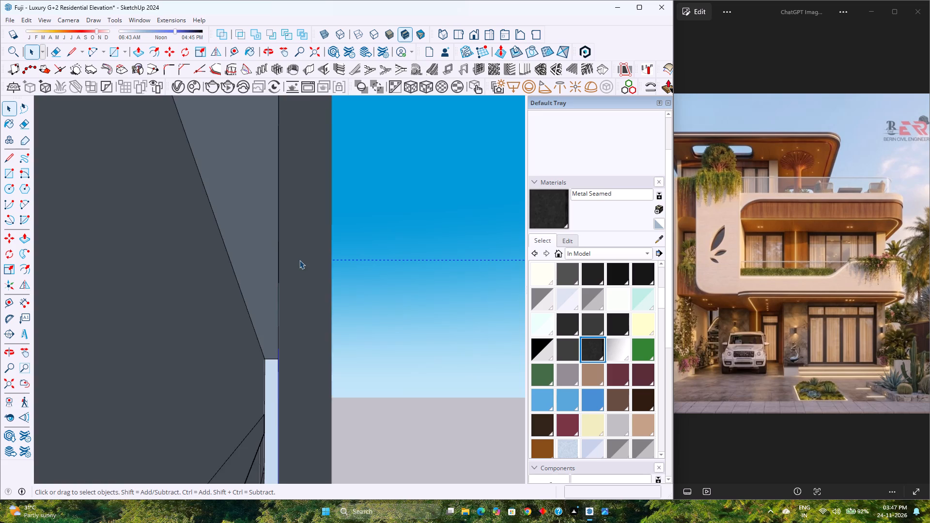
middle_drag(299, 260, 192, 307)
middle_click(192, 307)
scroll(195, 304, down, 4)
click(7, 388)
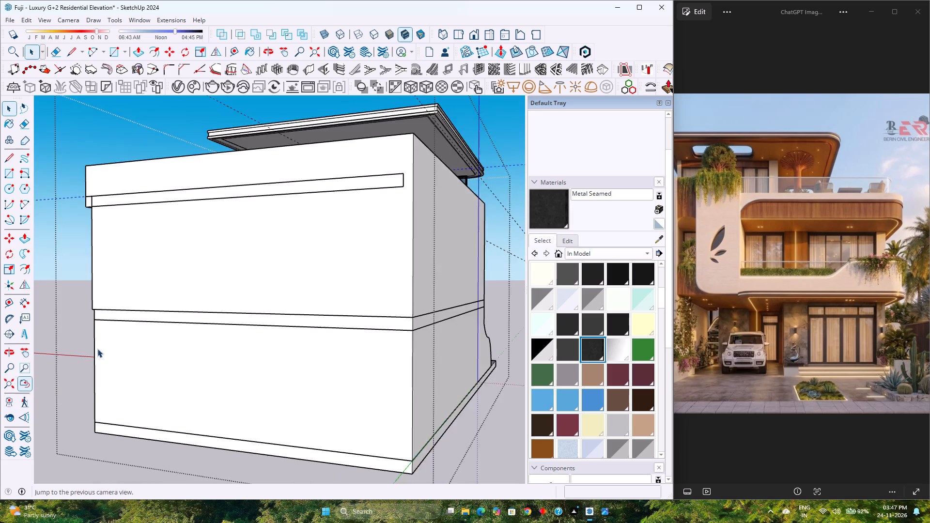
scroll(97, 349, down, 4)
scroll(397, 201, up, 3)
shift+middle_drag(389, 201, 360, 261)
scroll(357, 266, up, 1)
middle_drag(356, 267, 226, 301)
scroll(203, 304, up, 4)
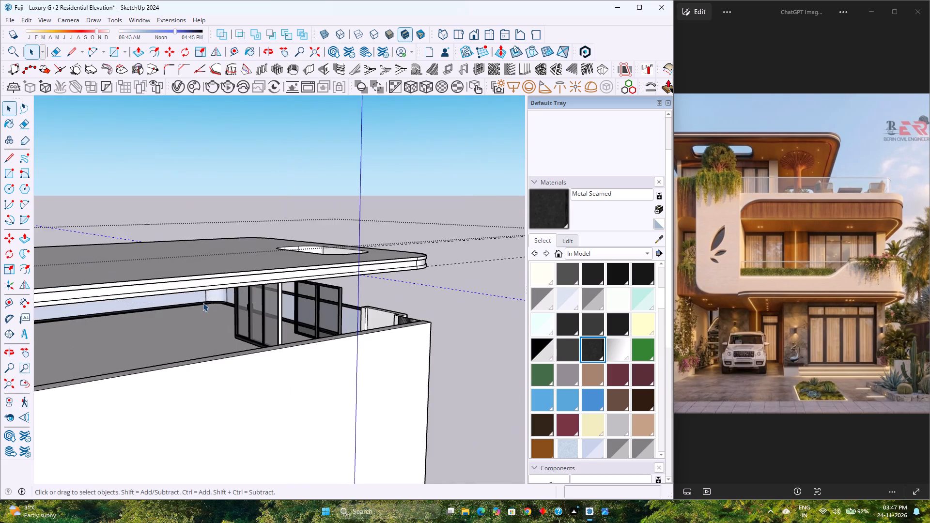
scroll(203, 303, up, 4)
middle_drag(205, 300, 282, 281)
scroll(282, 279, down, 3)
shift+middle_drag(299, 242, 215, 278)
middle_drag(215, 280, 271, 286)
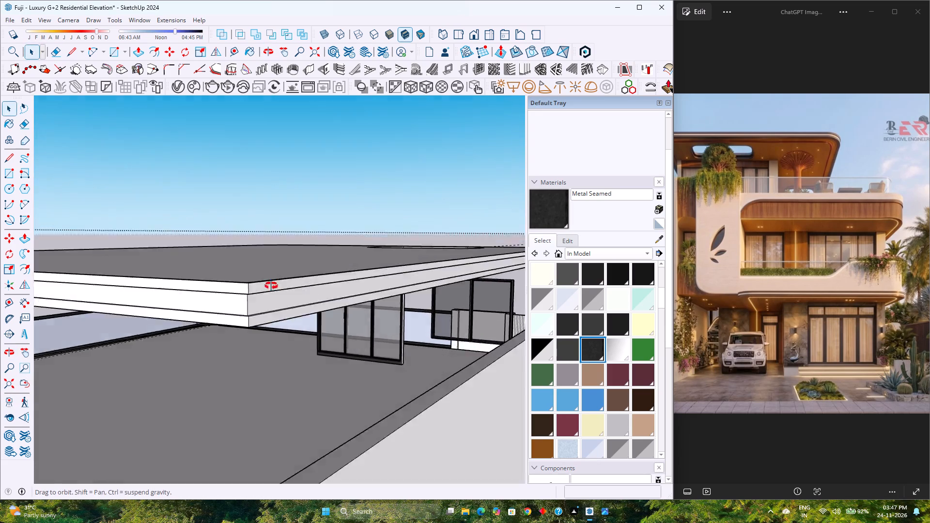
middle_drag(271, 286, 422, 293)
shift+middle_drag(388, 279, 211, 326)
middle_drag(214, 323, 355, 288)
scroll(367, 277, up, 7)
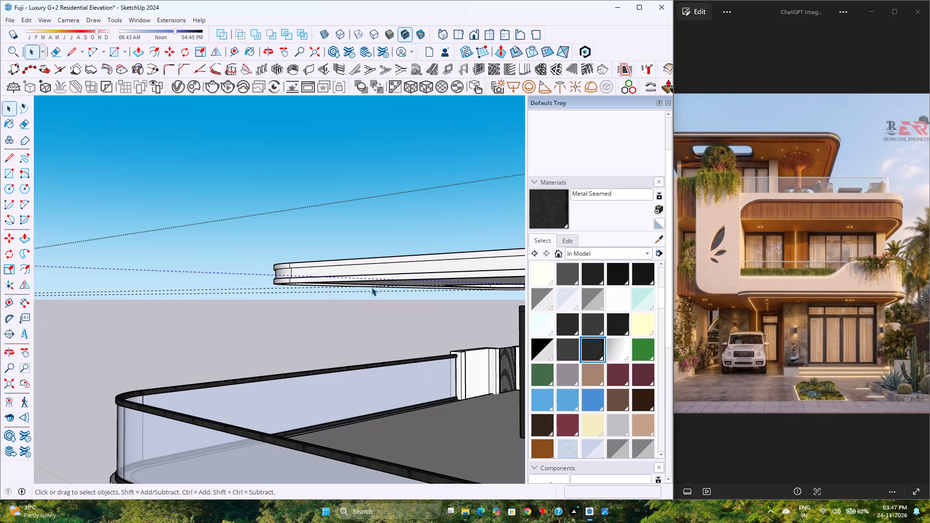
scroll(376, 289, up, 5)
shift+middle_drag(383, 287, 176, 290)
shift+middle_click(175, 291)
scroll(181, 291, down, 3)
middle_drag(202, 291, 242, 258)
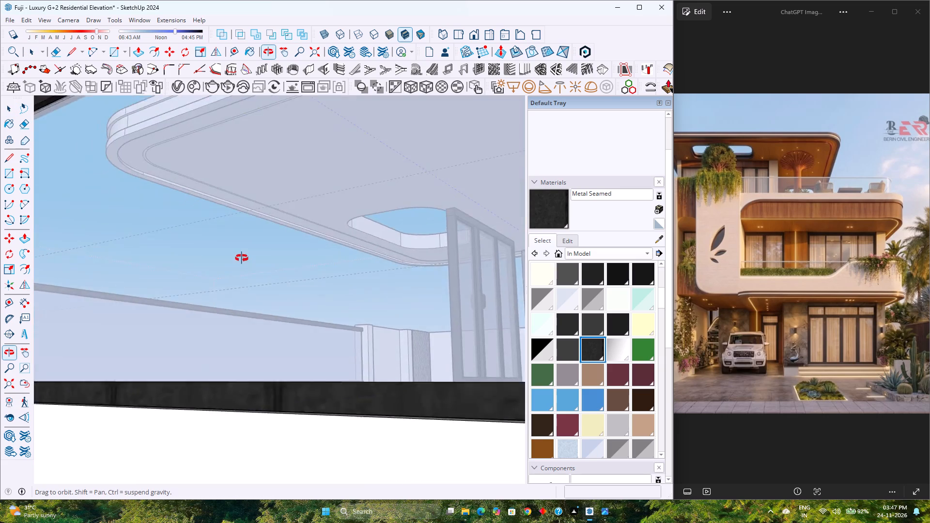
middle_drag(242, 258, 247, 289)
middle_click(247, 289)
scroll(247, 285, down, 3)
shift+middle_drag(261, 288, 153, 319)
shift+middle_click(153, 319)
middle_drag(153, 319, 309, 318)
middle_click(309, 318)
scroll(283, 305, down, 2)
middle_drag(241, 305, 499, 335)
middle_drag(246, 307, 452, 261)
middle_click(452, 261)
scroll(263, 311, up, 4)
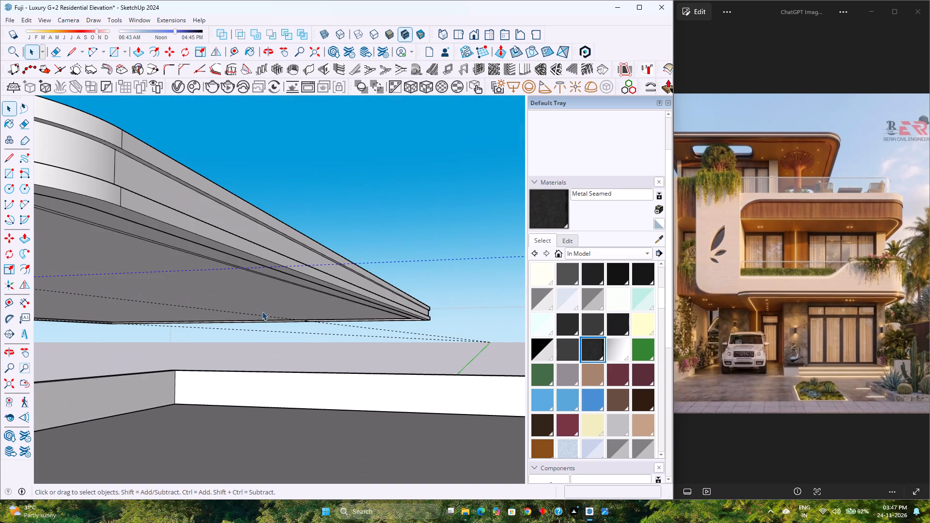
scroll(217, 278, down, 3)
shift+middle_drag(210, 277, 362, 277)
shift+middle_click(369, 277)
scroll(237, 284, down, 2)
shift+middle_drag(209, 284, 325, 276)
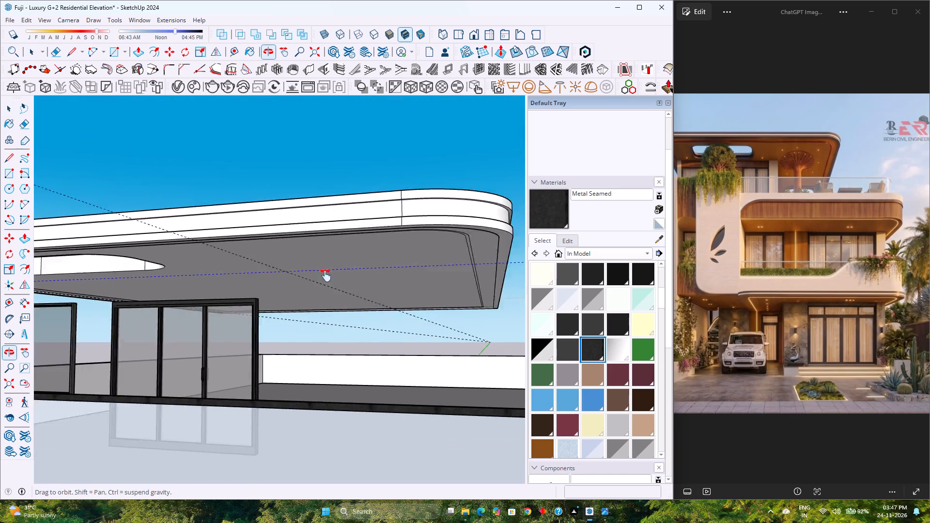
shift+middle_drag(325, 276, 400, 285)
scroll(108, 293, up, 2)
scroll(110, 293, down, 2)
shift+scroll(104, 284, down, 1)
shift+middle_drag(108, 283, 300, 268)
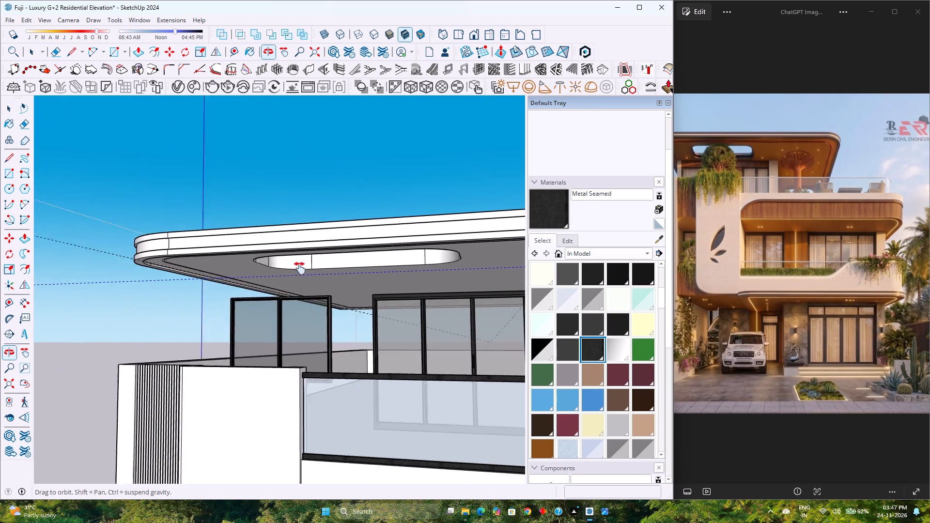
shift+middle_drag(300, 268, 336, 267)
scroll(188, 299, up, 3)
click(167, 51)
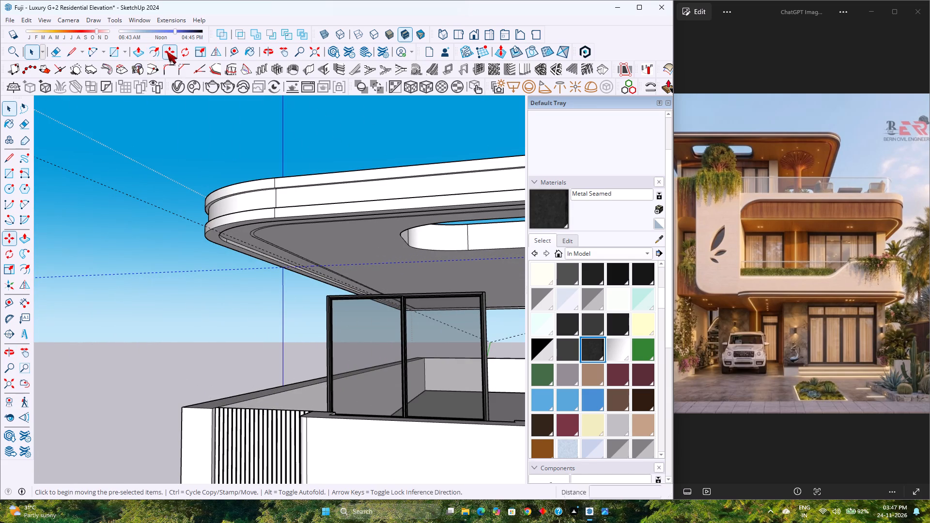
scroll(277, 268, up, 4)
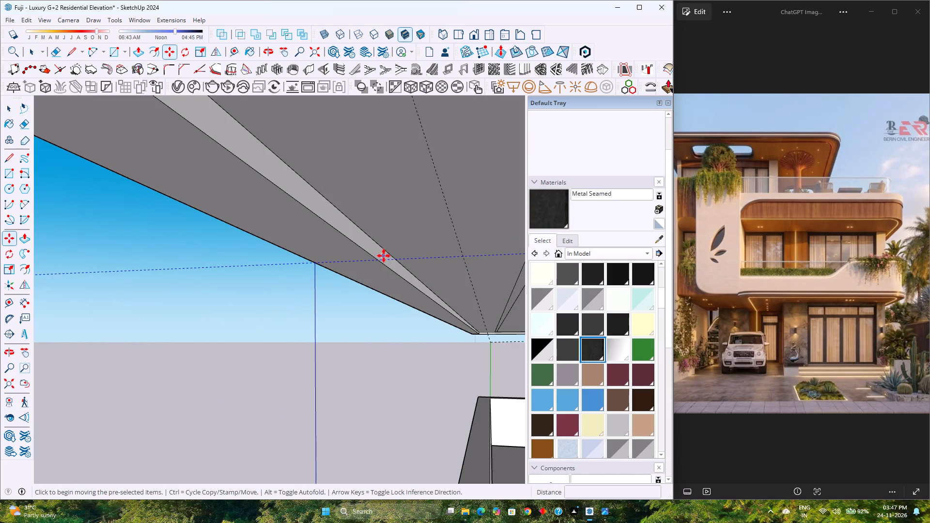
click(379, 261)
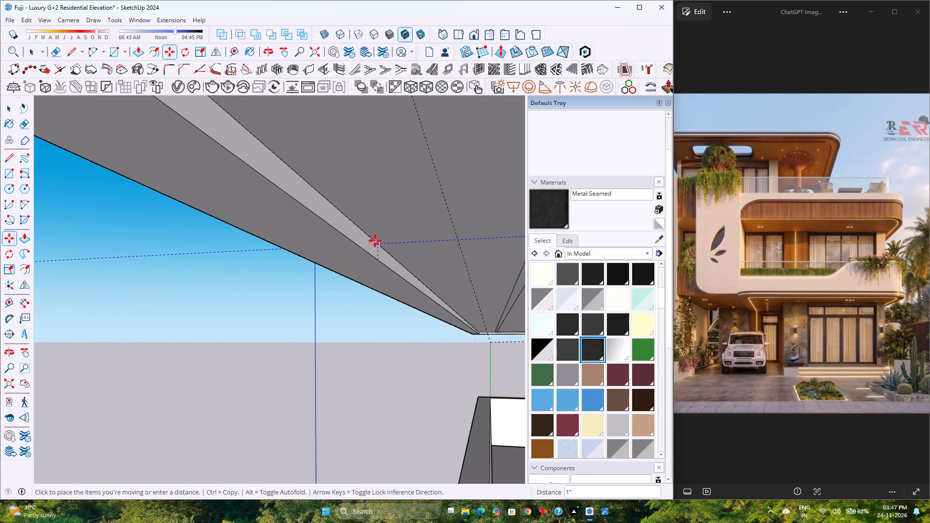
click(375, 241)
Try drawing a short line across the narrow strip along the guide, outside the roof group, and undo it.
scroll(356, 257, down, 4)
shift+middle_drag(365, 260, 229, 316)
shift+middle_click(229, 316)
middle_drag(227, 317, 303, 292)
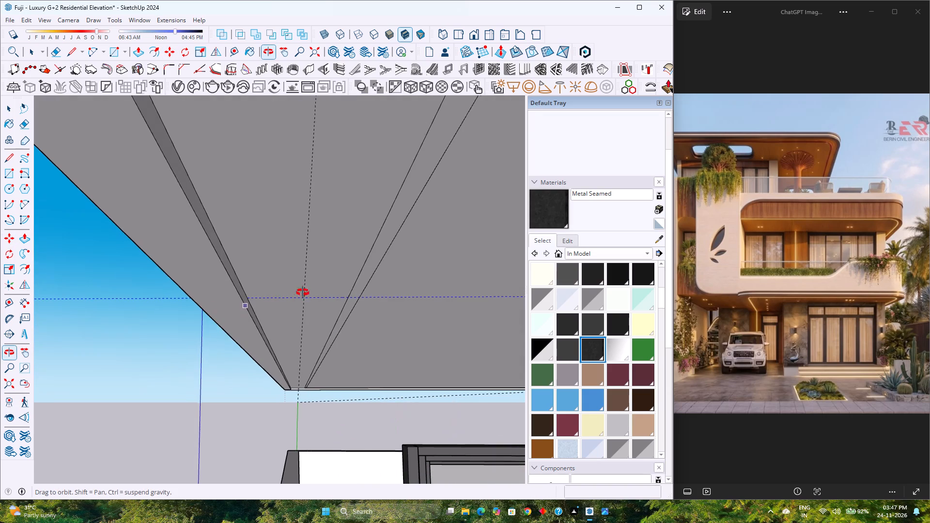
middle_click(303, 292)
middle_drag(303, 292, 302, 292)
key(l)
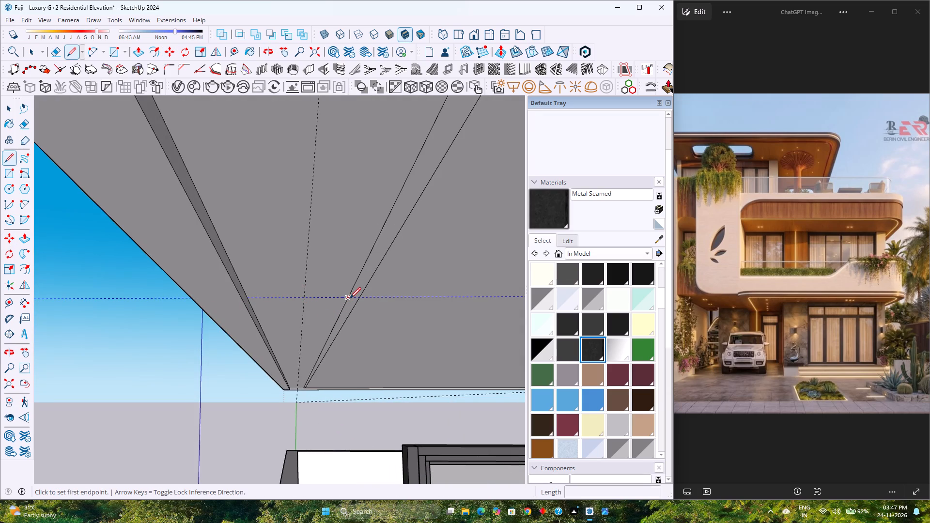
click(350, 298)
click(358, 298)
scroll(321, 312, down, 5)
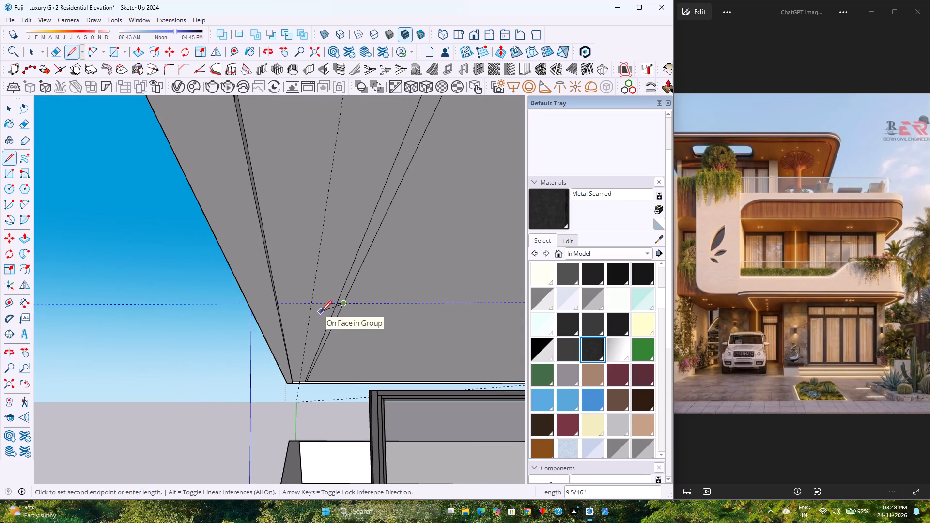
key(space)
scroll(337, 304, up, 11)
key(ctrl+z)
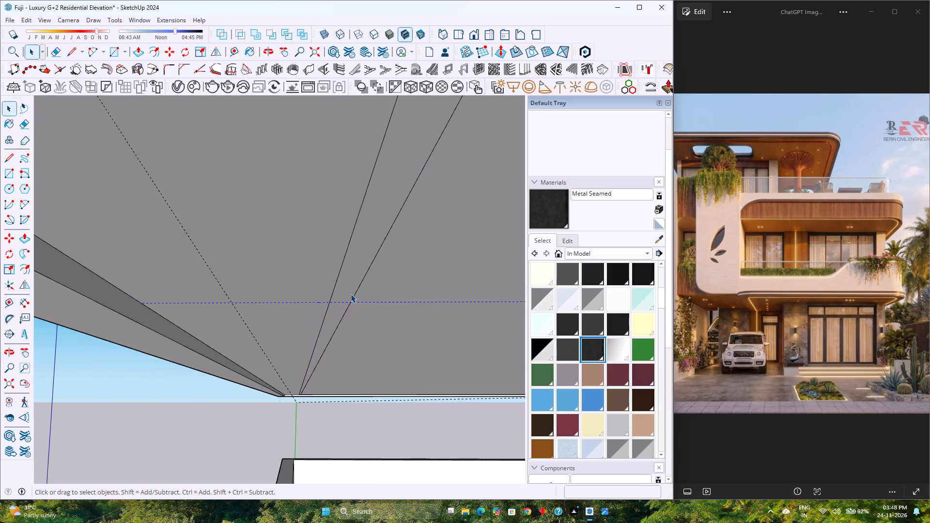
Open the roof group and draw a short line across the narrow strip on the house's left side, along the guide.
double_click(355, 285)
scroll(336, 298, down, 2)
middle_drag(328, 314, 316, 269)
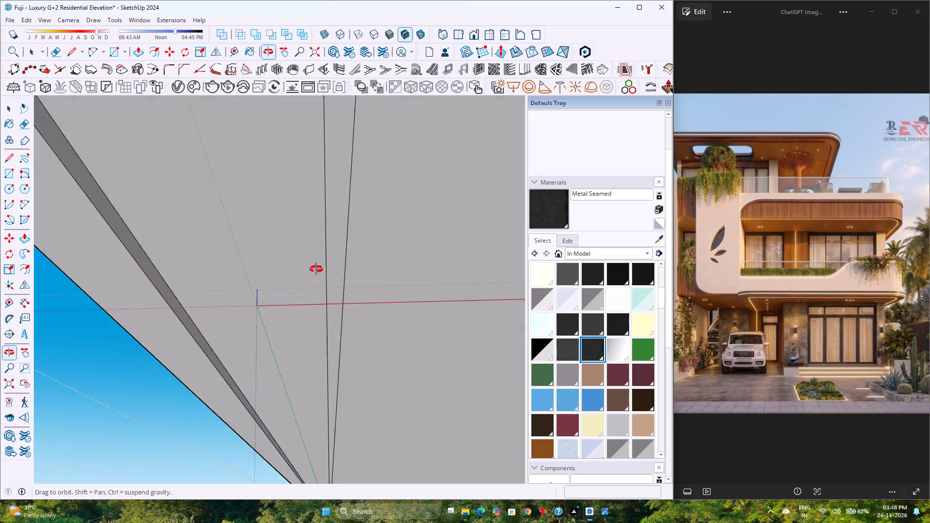
middle_drag(316, 269, 325, 259)
middle_click(325, 259)
key(l)
click(330, 288)
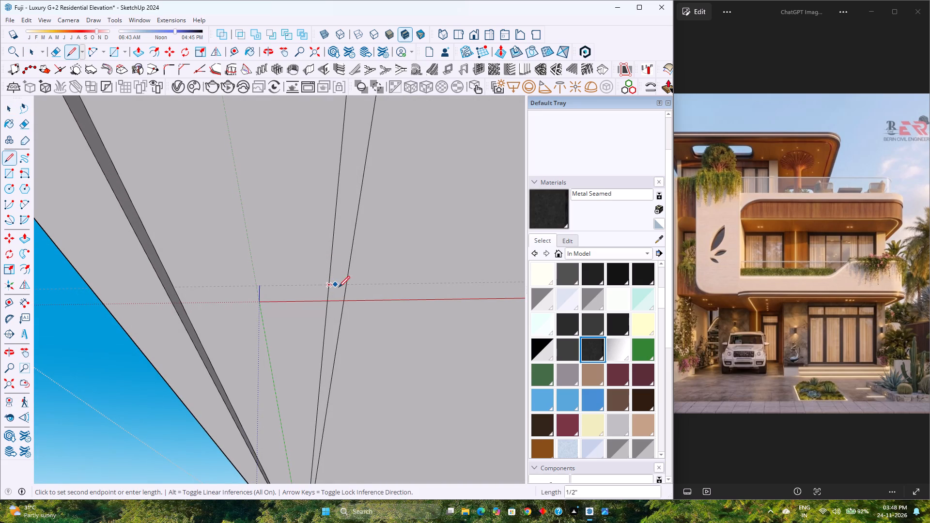
click(349, 287)
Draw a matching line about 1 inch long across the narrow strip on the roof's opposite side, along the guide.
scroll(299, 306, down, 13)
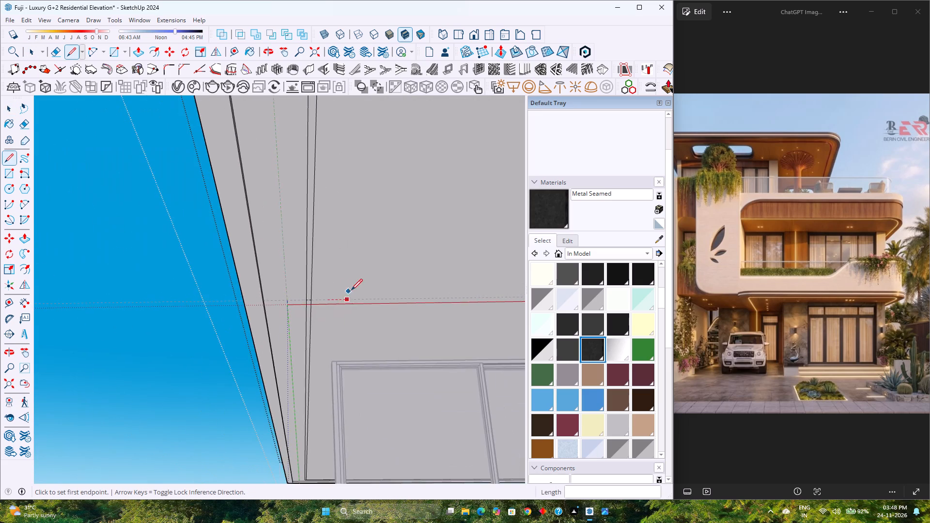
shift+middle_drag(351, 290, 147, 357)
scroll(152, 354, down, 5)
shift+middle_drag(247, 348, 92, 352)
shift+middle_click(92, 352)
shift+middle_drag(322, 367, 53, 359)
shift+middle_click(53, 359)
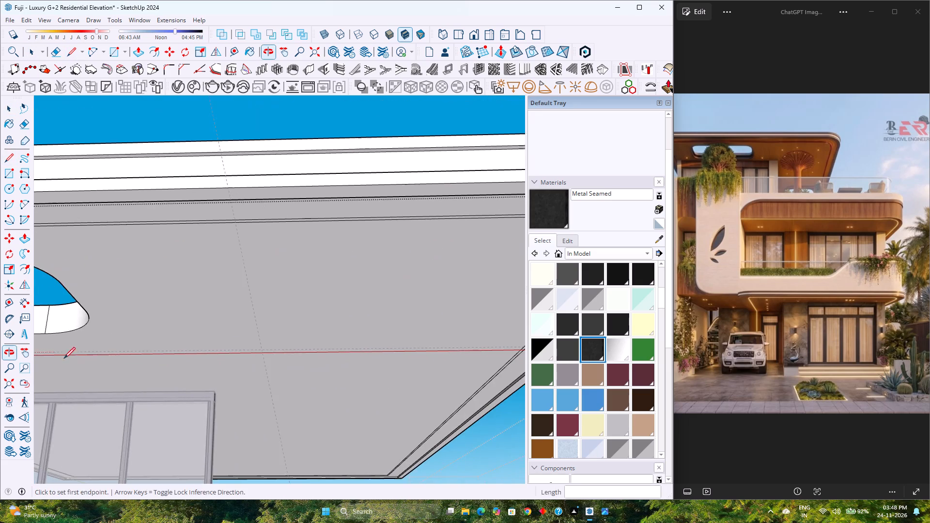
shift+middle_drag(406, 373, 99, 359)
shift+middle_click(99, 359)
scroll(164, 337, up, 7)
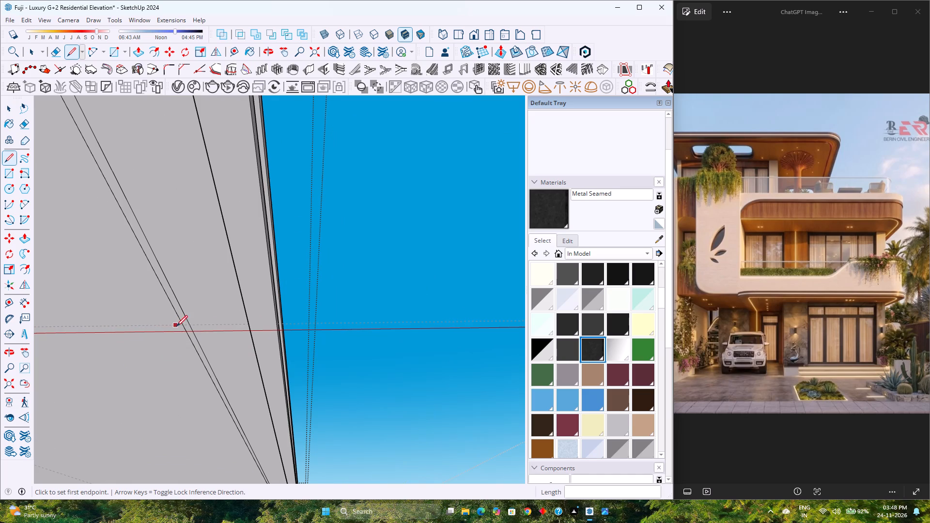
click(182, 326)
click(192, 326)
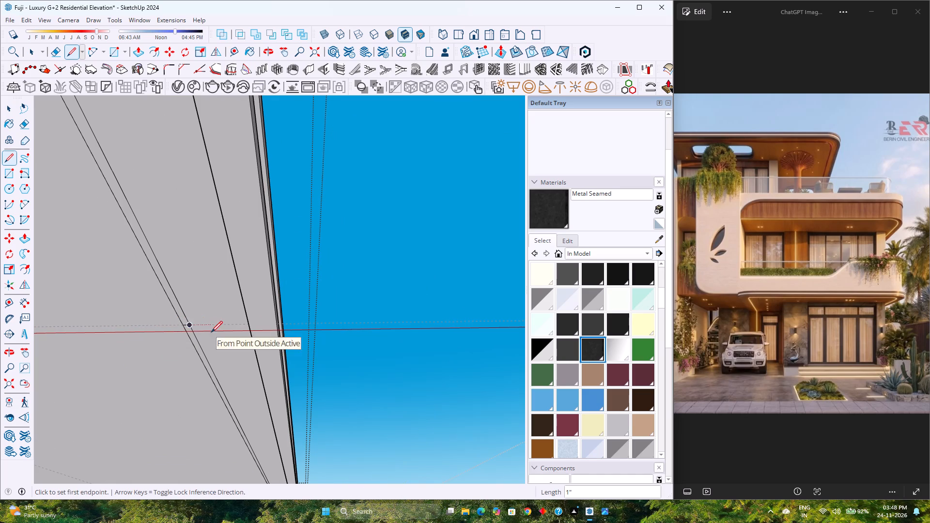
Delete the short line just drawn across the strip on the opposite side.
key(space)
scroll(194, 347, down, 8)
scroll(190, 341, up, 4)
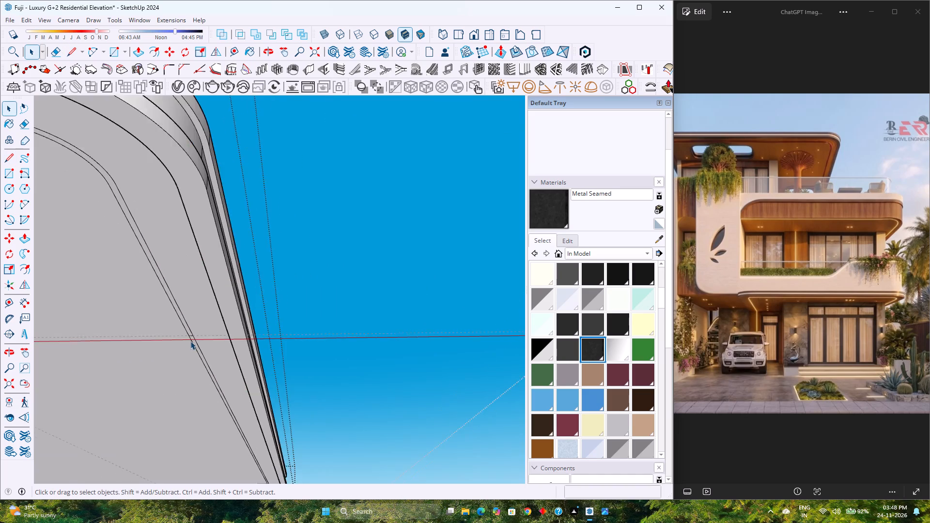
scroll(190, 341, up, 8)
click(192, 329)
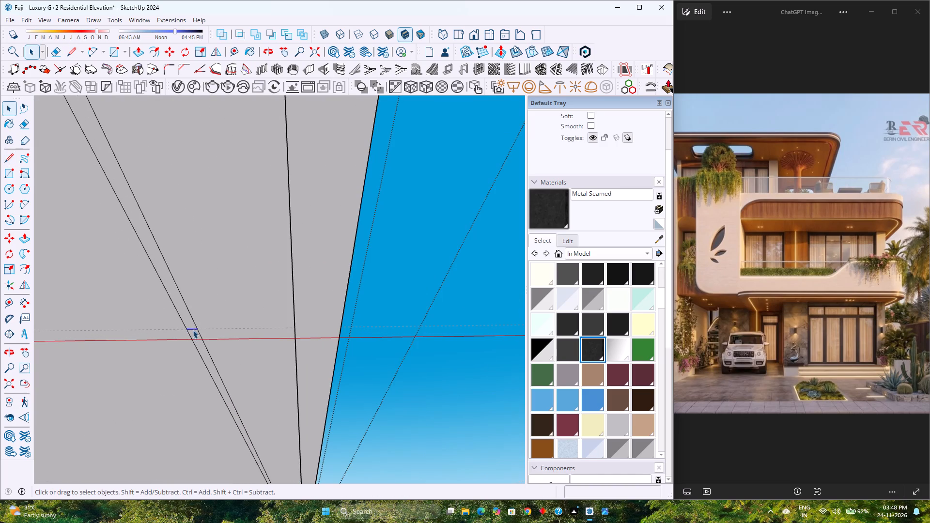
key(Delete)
Examine the roof underside's narrow strip and rounded corners from the front of the house.
scroll(224, 329, down, 13)
shift+middle_drag(214, 343, 266, 311)
shift+middle_click(266, 311)
scroll(290, 308, down, 4)
scroll(290, 308, up, 1)
middle_drag(290, 308, 290, 310)
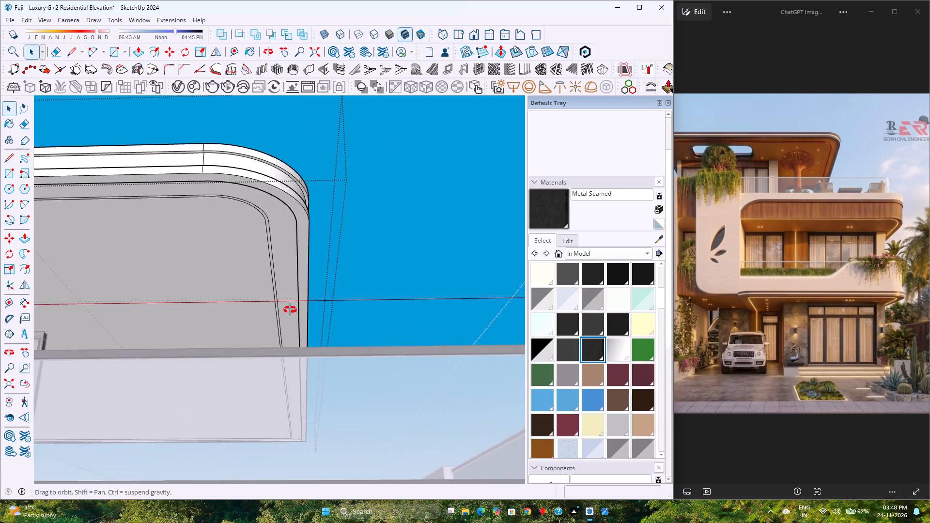
middle_drag(290, 310, 199, 385)
middle_click(199, 385)
scroll(194, 378, up, 2)
middle_drag(190, 367, 338, 366)
scroll(346, 360, down, 7)
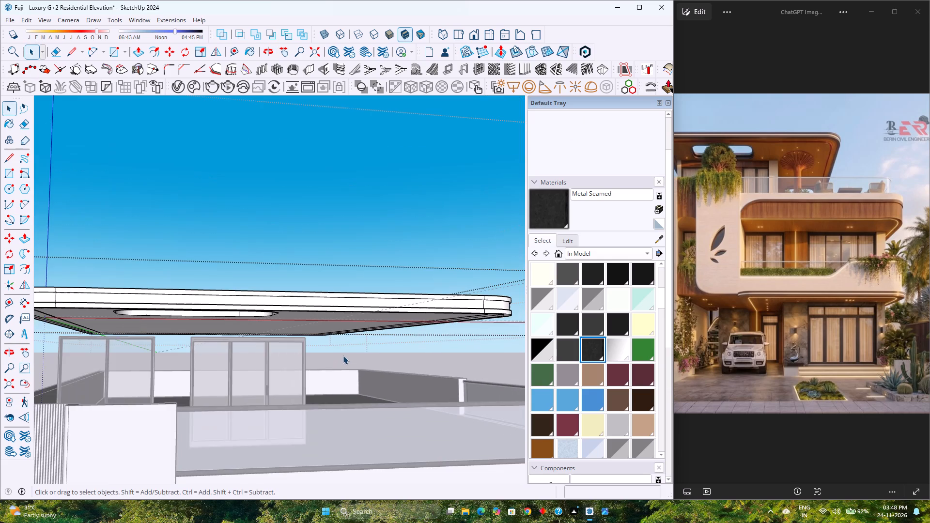
Examine the roof underside's narrow strip from the front, the side and the rear, including its corners and guide crossings.
scroll(343, 355, down, 1)
shift+middle_drag(169, 330, 279, 294)
middle_drag(174, 316, 286, 327)
middle_drag(288, 327, 295, 327)
middle_click(299, 327)
middle_click(301, 327)
scroll(195, 288, down, 3)
shift+middle_drag(154, 292, 236, 339)
middle_drag(173, 340, 281, 302)
scroll(280, 321, up, 10)
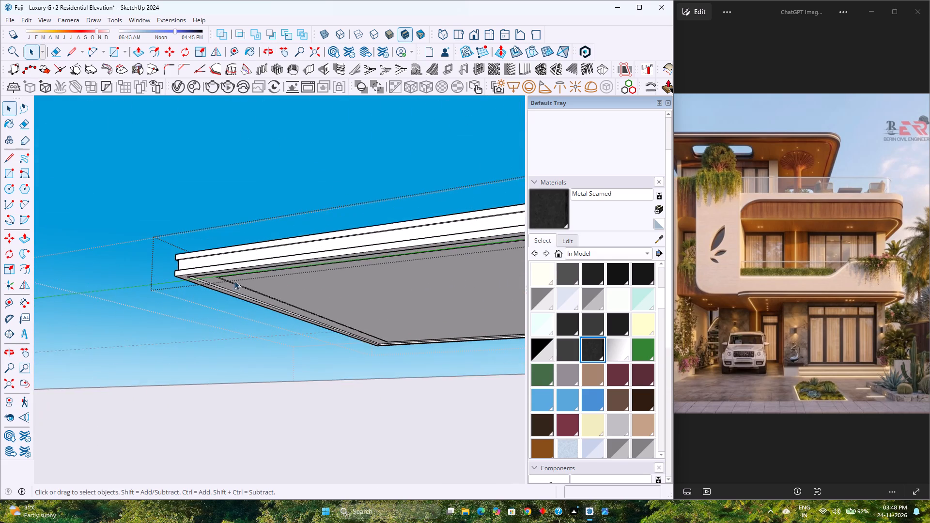
scroll(226, 269, up, 9)
middle_drag(232, 289, 142, 262)
scroll(182, 272, up, 3)
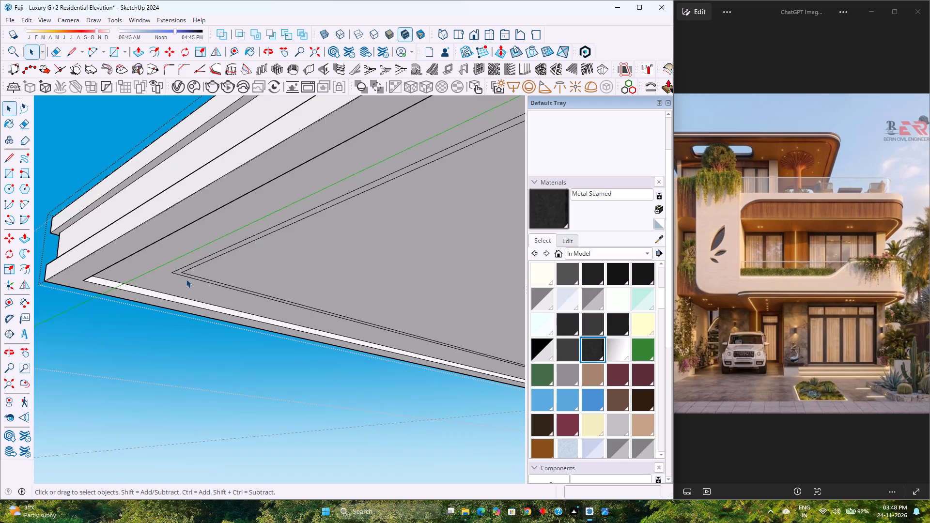
scroll(186, 279, up, 2)
scroll(188, 282, down, 8)
middle_drag(191, 292, 279, 379)
middle_click(280, 380)
scroll(282, 383, down, 7)
shift+middle_drag(270, 369, 185, 344)
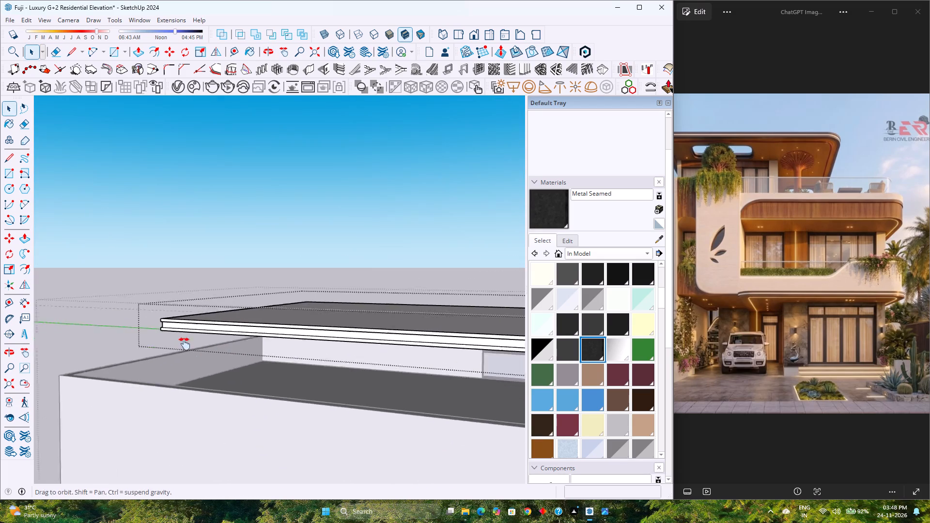
shift+middle_drag(185, 344, 167, 340)
shift+middle_click(167, 340)
scroll(218, 350, down, 8)
scroll(304, 353, up, 7)
middle_drag(306, 354, 243, 301)
middle_click(243, 301)
scroll(243, 301, up, 8)
scroll(257, 259, up, 4)
middle_drag(261, 267, 121, 256)
middle_click(120, 256)
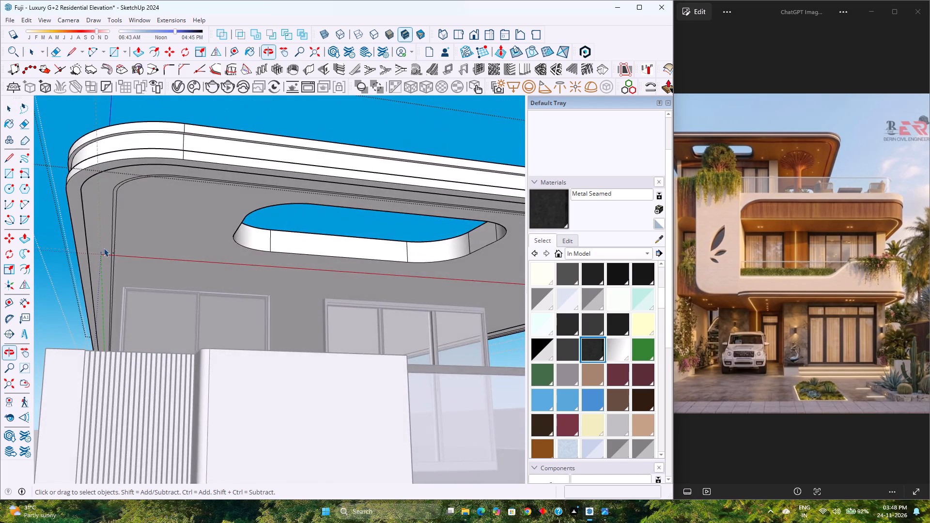
scroll(102, 247, up, 8)
scroll(118, 256, down, 3)
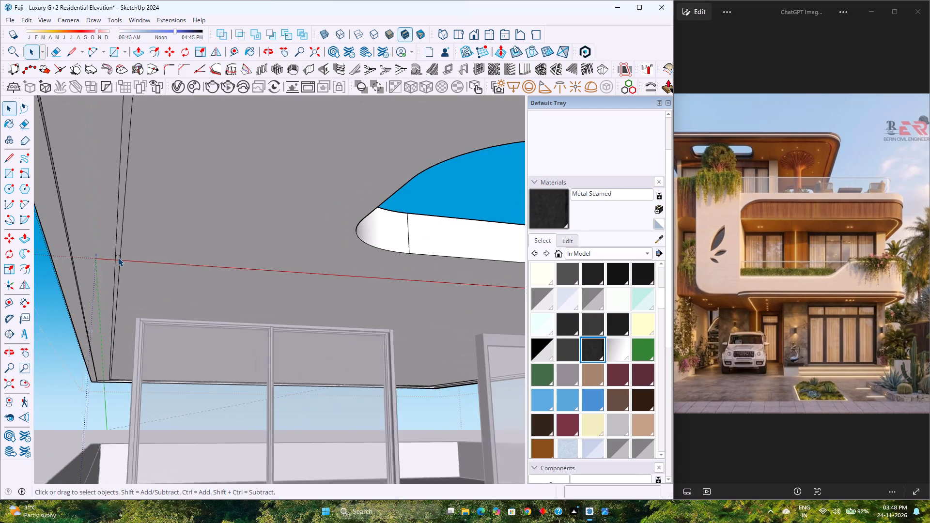
scroll(118, 258, up, 3)
scroll(118, 258, down, 4)
scroll(118, 258, up, 1)
middle_drag(118, 258, 161, 325)
middle_click(161, 325)
scroll(139, 301, up, 3)
middle_drag(139, 301, 124, 257)
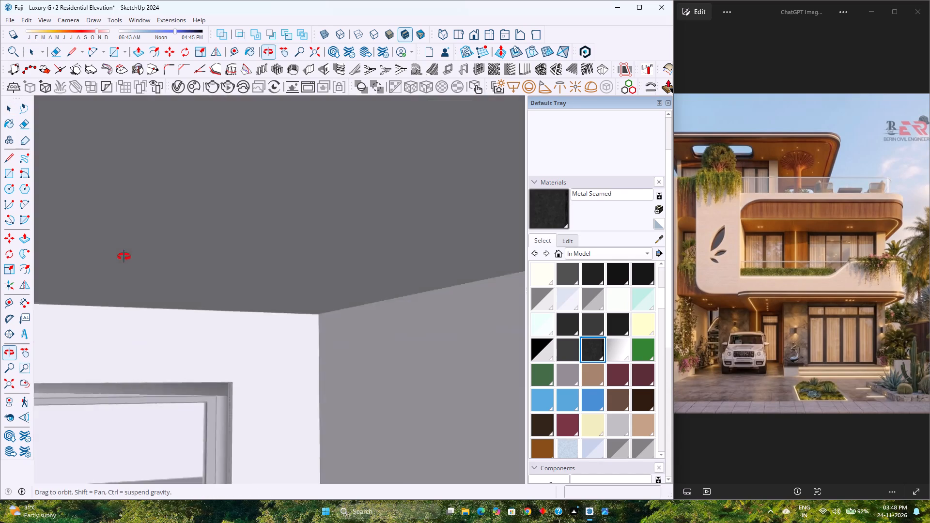
middle_drag(124, 257, 154, 287)
scroll(154, 287, down, 9)
shift+middle_drag(260, 231, 235, 273)
shift+middle_click(235, 273)
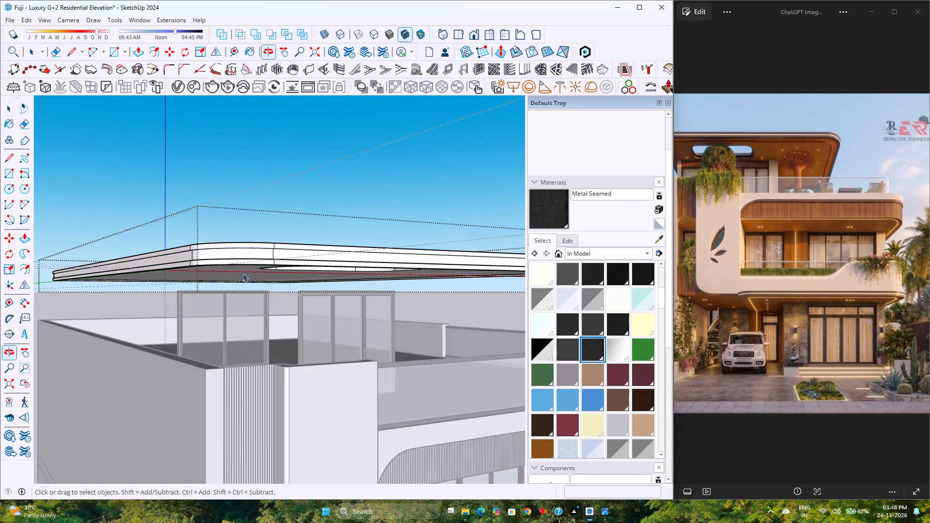
scroll(243, 273, down, 4)
middle_drag(315, 287, 165, 248)
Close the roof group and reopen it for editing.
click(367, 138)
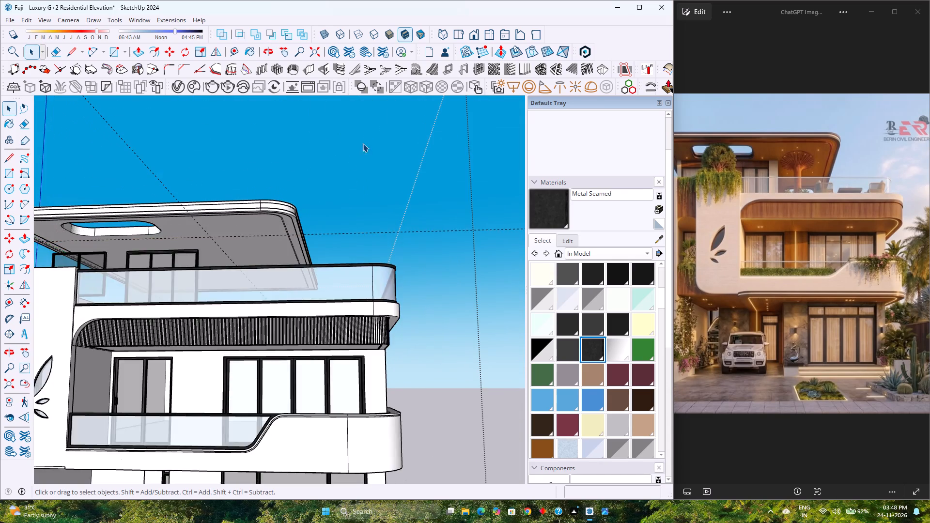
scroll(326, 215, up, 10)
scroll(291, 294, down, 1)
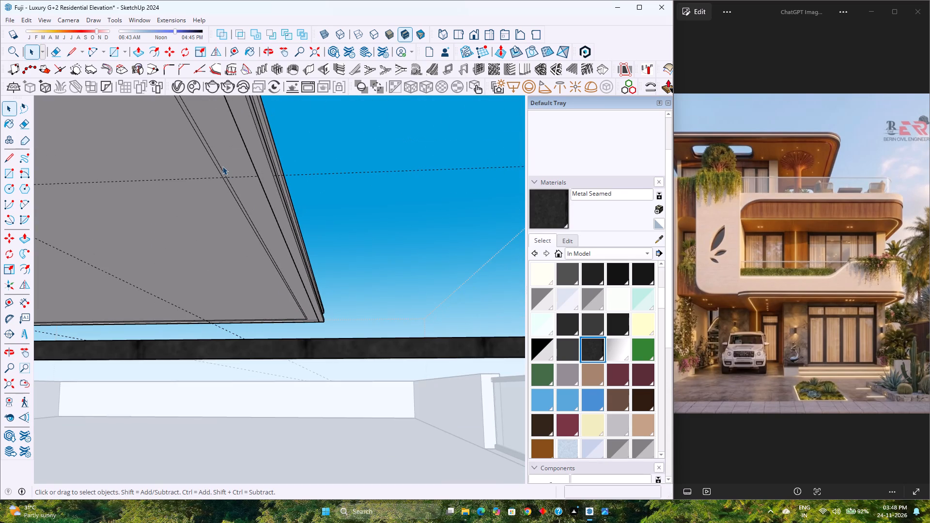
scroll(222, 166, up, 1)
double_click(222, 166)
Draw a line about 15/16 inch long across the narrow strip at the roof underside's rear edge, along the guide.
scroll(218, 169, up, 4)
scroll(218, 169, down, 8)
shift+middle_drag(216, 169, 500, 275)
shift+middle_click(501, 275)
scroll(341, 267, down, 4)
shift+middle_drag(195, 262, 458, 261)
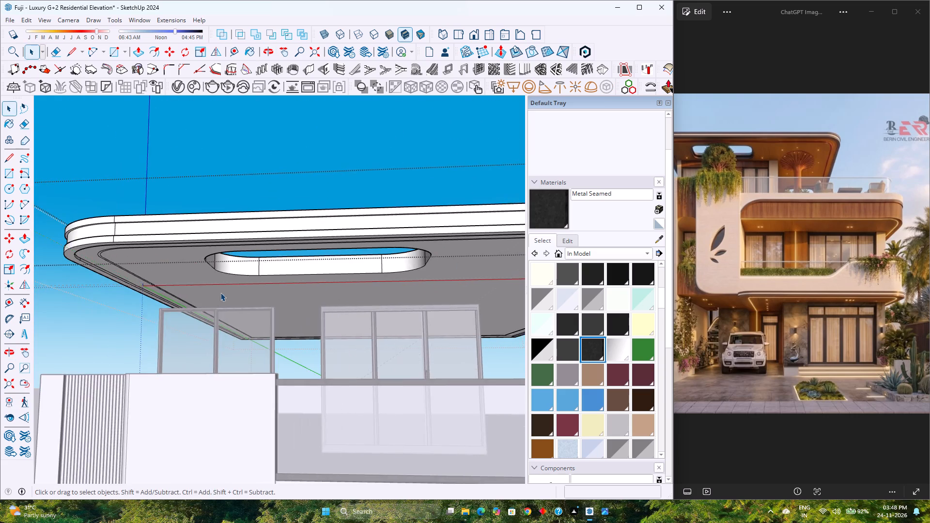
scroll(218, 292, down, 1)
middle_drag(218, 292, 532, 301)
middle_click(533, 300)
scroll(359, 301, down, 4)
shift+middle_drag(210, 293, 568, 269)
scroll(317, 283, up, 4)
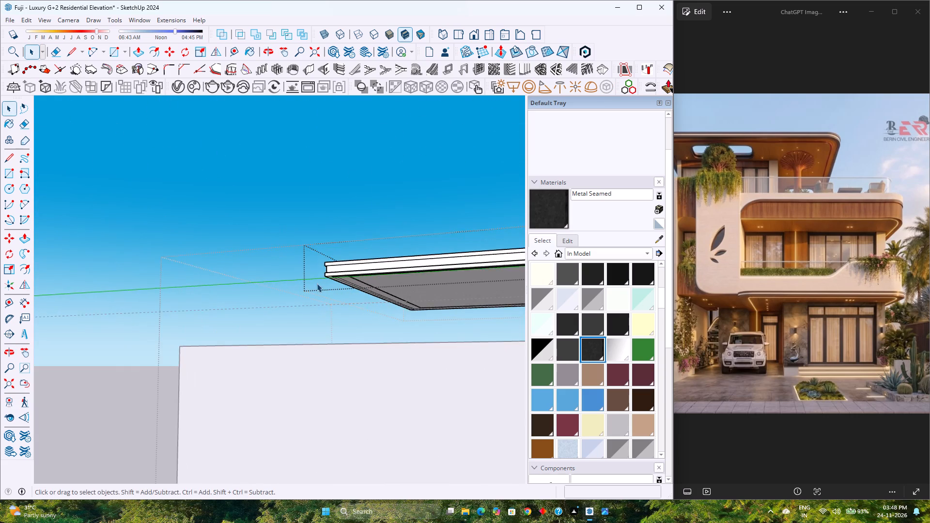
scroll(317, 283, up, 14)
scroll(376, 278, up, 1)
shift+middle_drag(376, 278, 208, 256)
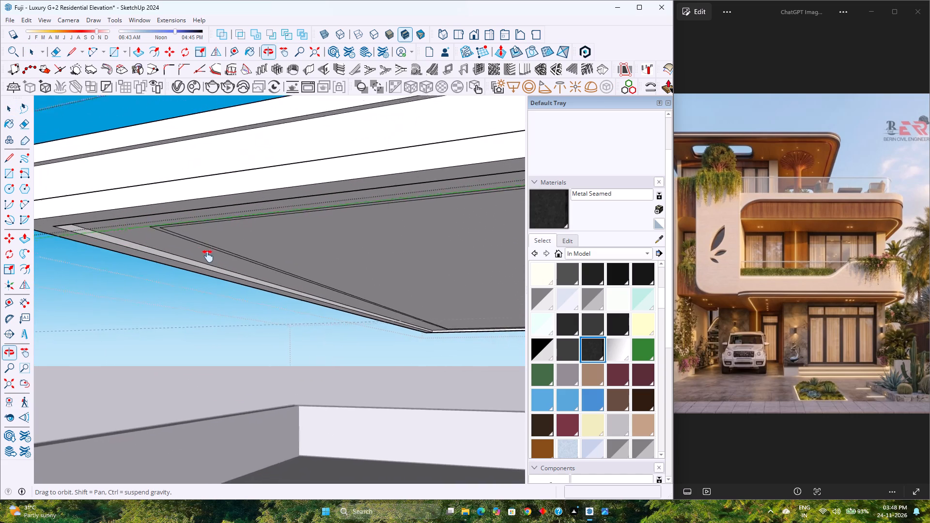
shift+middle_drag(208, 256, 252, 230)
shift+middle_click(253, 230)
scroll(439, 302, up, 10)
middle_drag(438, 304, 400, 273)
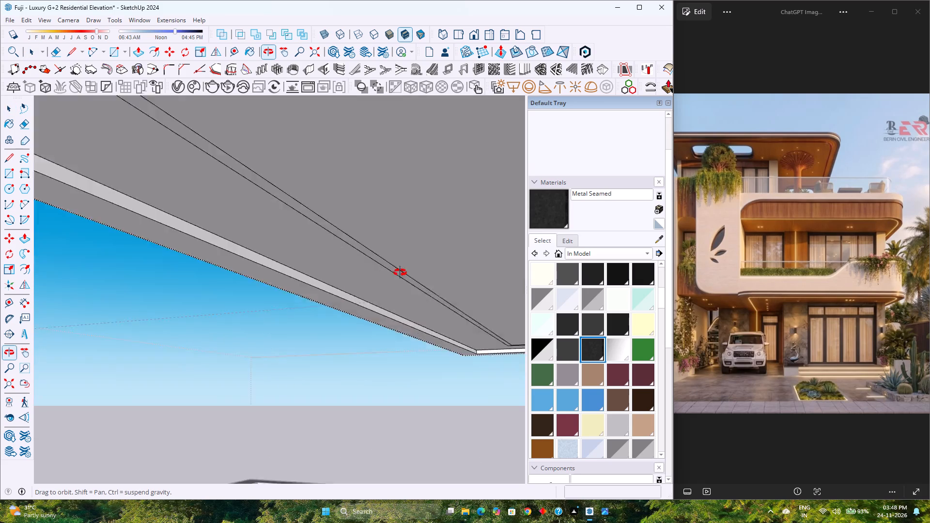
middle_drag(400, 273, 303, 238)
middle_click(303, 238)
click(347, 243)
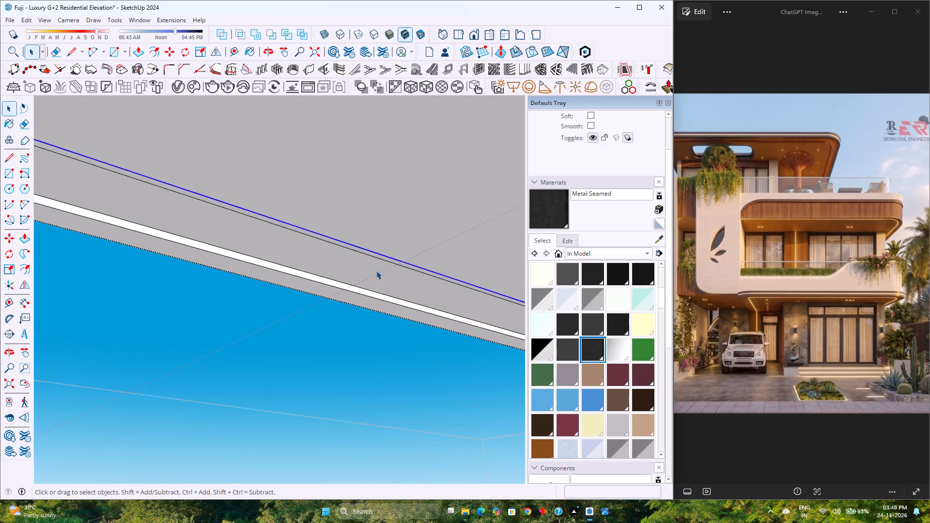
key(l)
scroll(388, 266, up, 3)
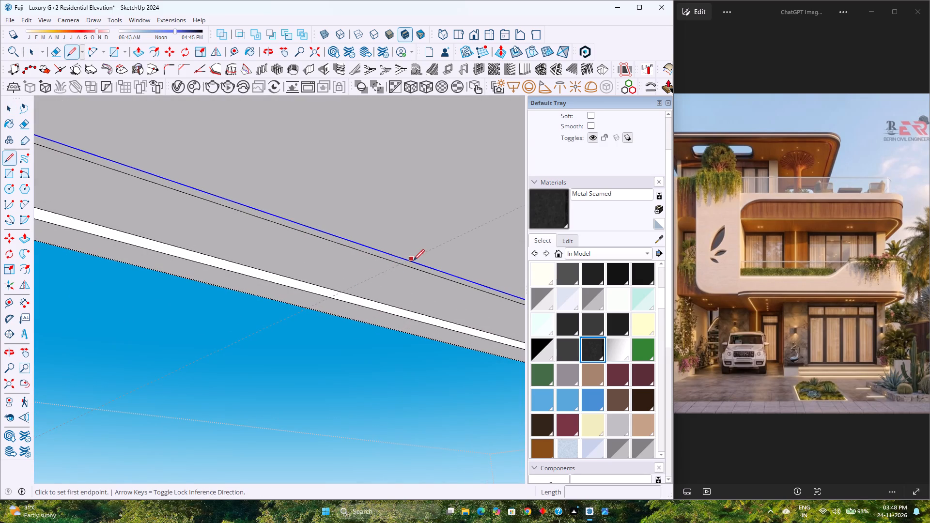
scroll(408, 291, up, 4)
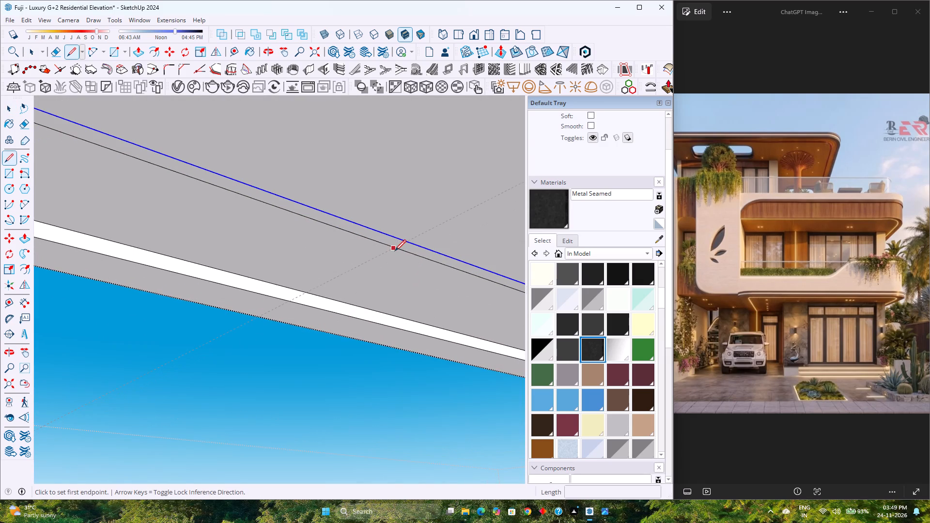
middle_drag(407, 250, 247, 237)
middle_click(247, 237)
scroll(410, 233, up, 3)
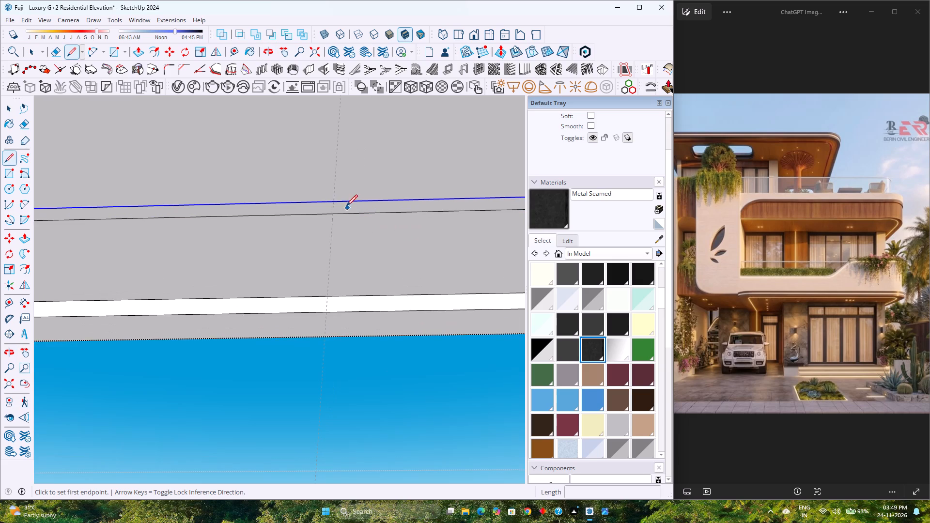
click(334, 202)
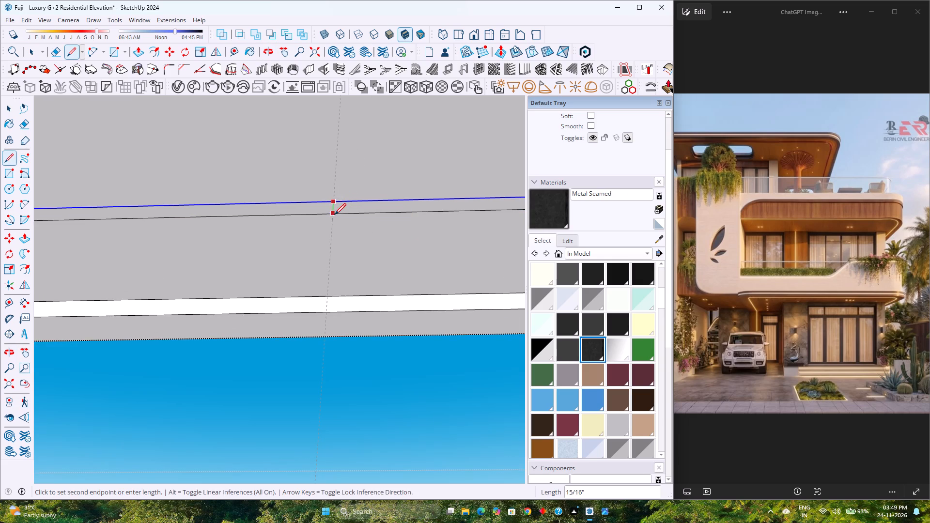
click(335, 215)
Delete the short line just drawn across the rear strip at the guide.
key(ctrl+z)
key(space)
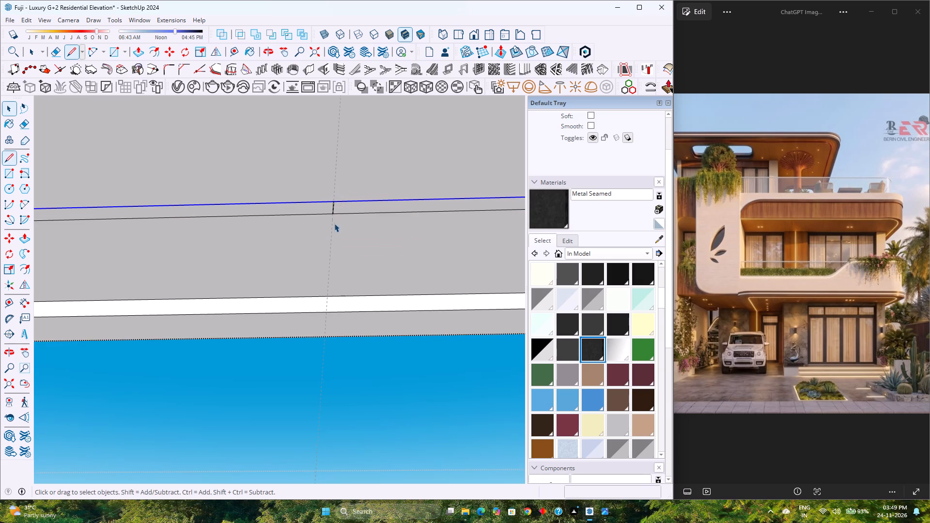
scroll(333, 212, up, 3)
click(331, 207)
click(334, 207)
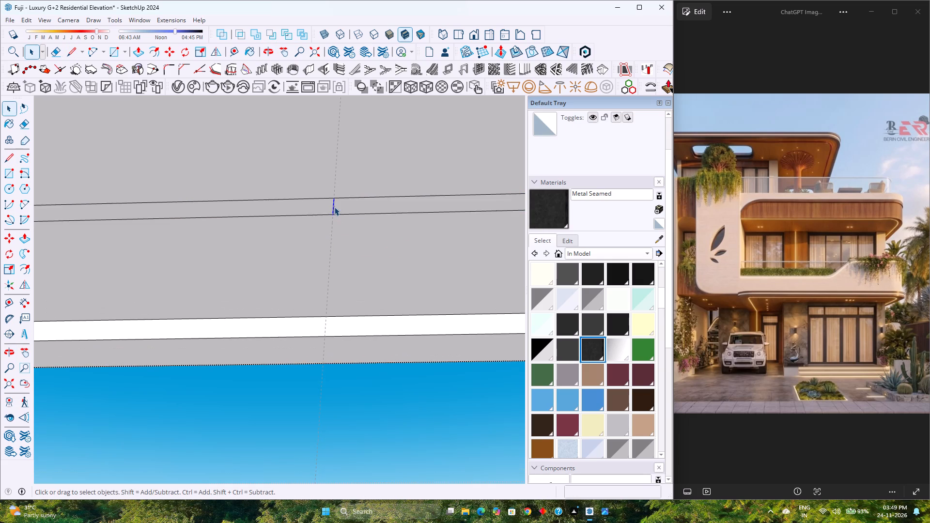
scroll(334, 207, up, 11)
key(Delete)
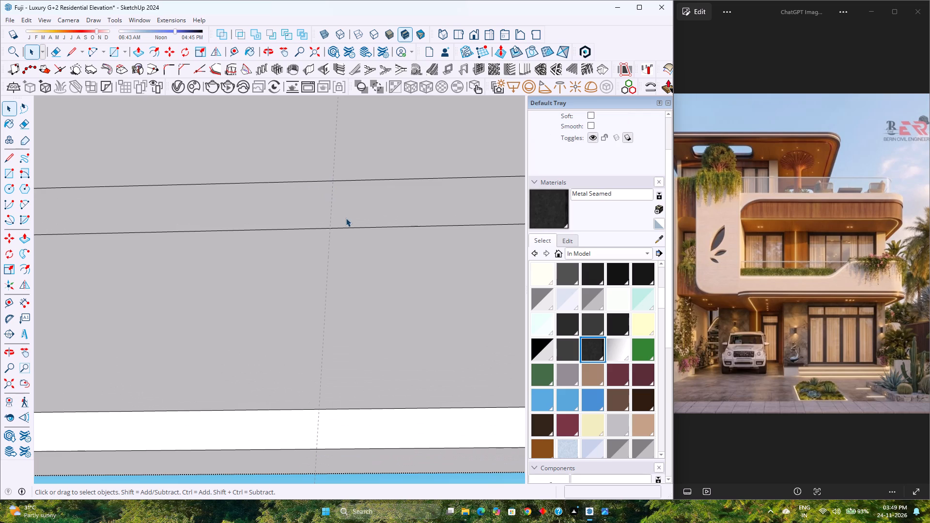
Draw a 1-inch line across the rear strip at its right corner, continuing the side strip's inner edge.
click(347, 218)
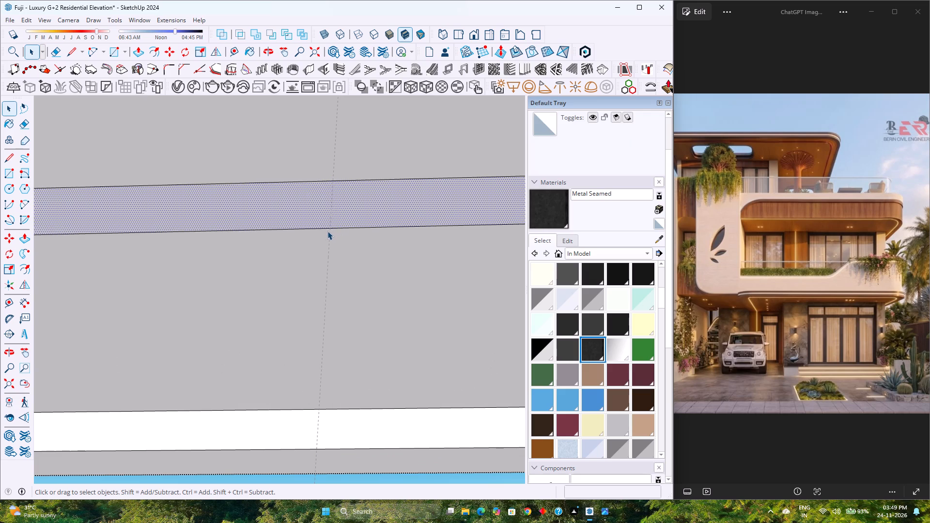
key(m)
key(l)
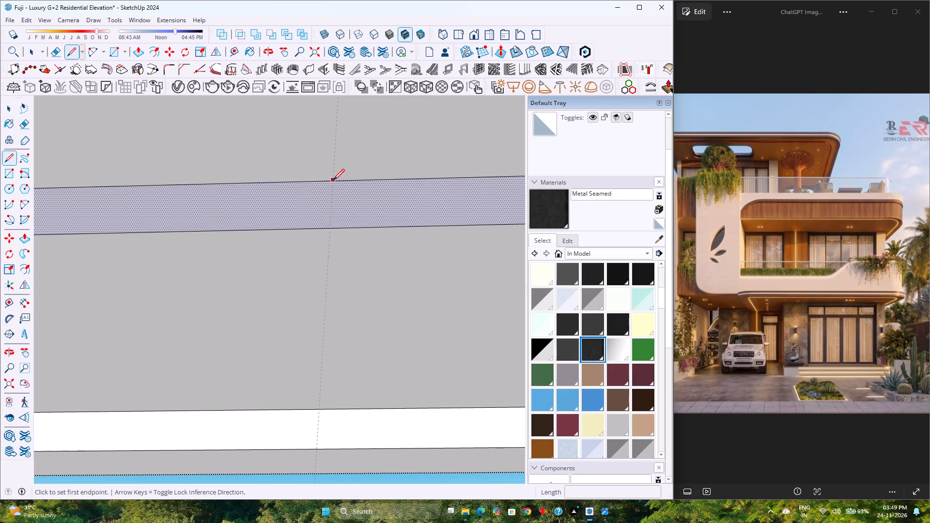
scroll(326, 203, down, 10)
shift+middle_drag(357, 224, 100, 249)
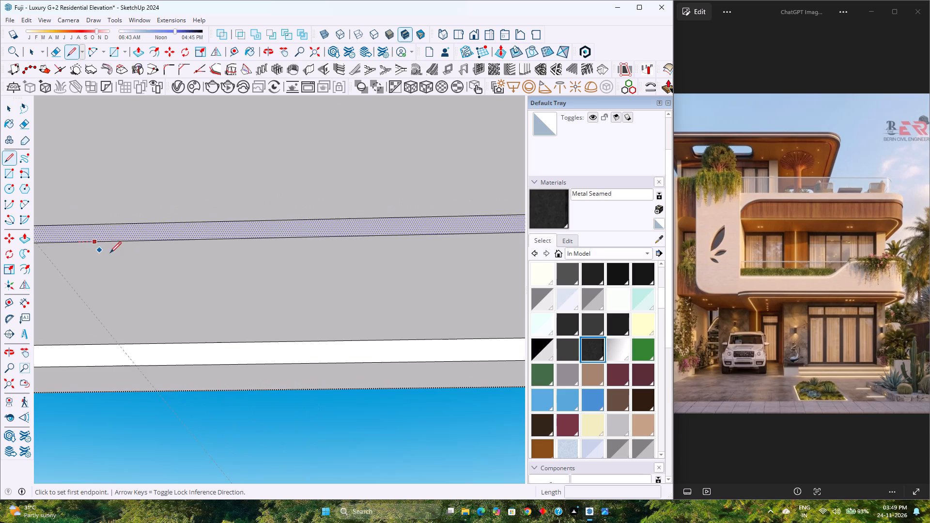
scroll(145, 256, down, 8)
shift+middle_drag(261, 265, 124, 257)
shift+middle_click(123, 257)
scroll(305, 258, down, 4)
shift+middle_drag(361, 258, 96, 250)
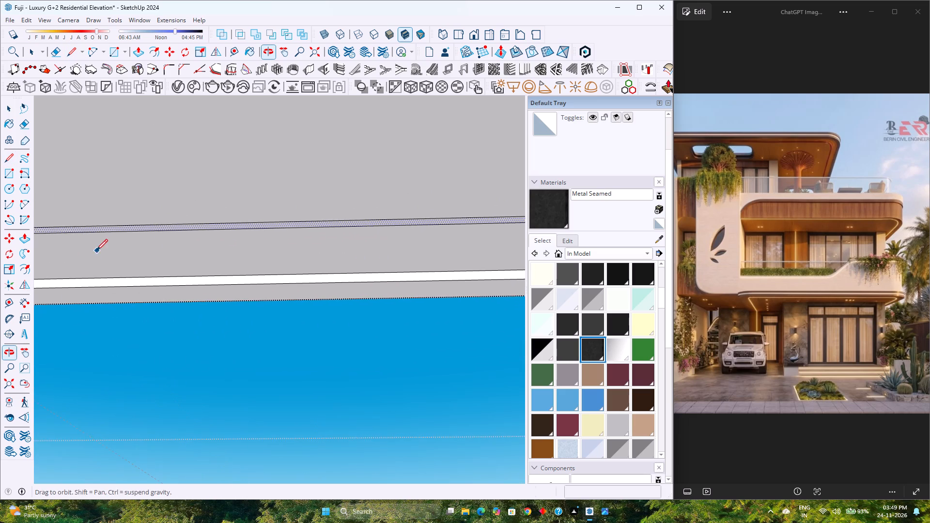
scroll(306, 249, down, 9)
scroll(383, 250, down, 3)
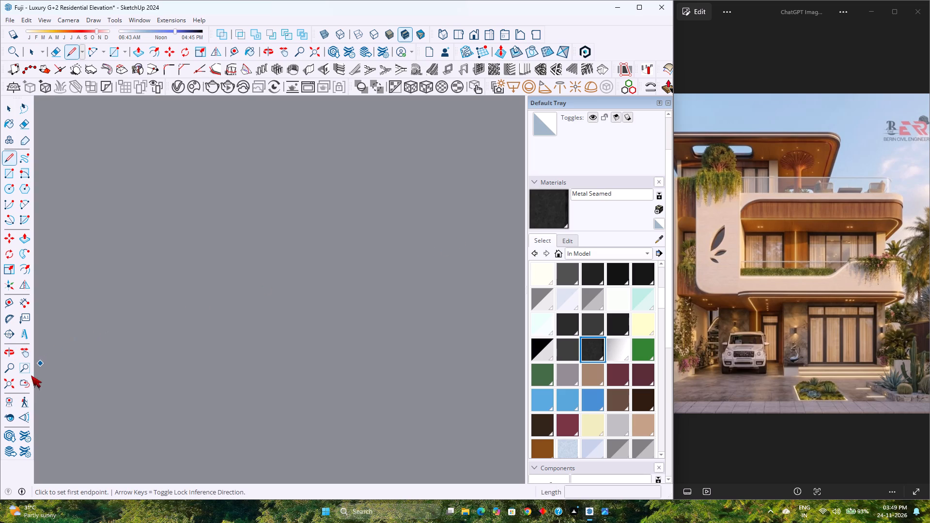
click(9, 386)
scroll(356, 135, up, 1)
middle_drag(356, 135, 356, 232)
middle_click(356, 232)
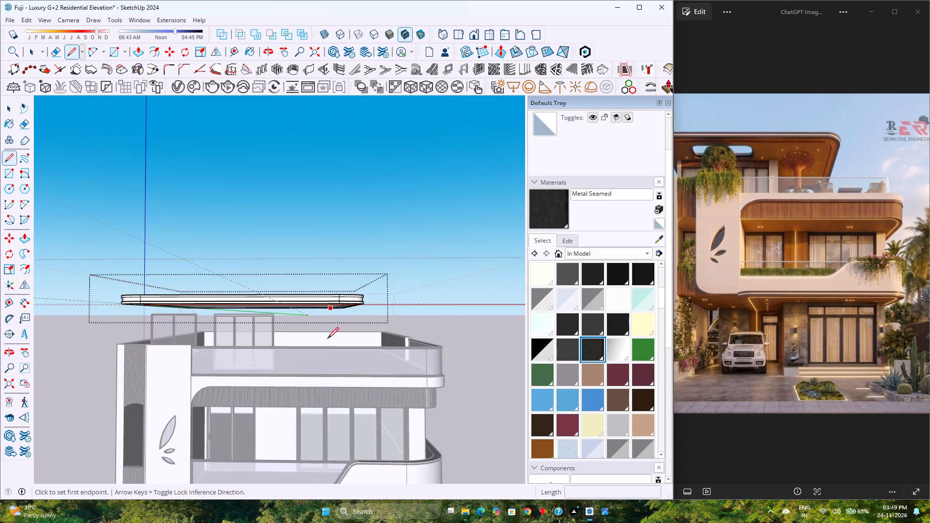
scroll(329, 343, up, 7)
scroll(332, 277, up, 13)
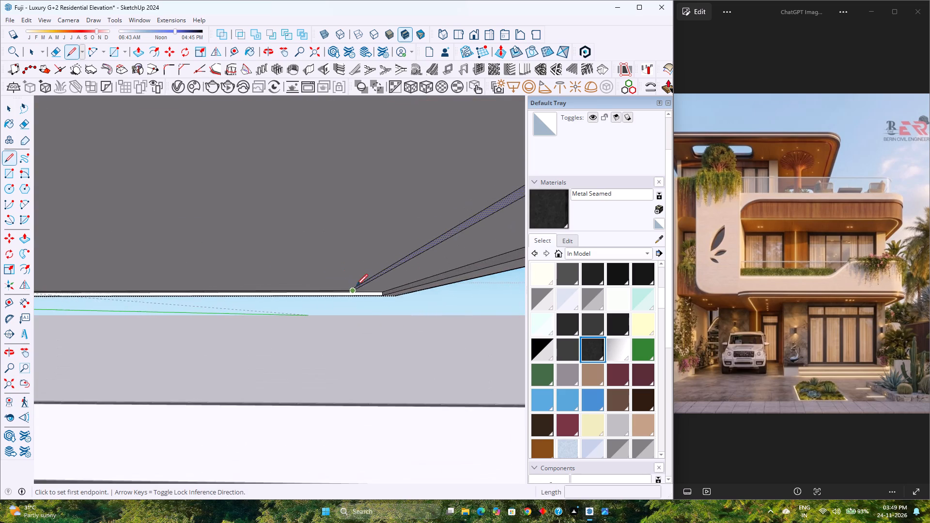
scroll(356, 285, up, 4)
middle_drag(356, 293, 357, 265)
scroll(356, 286, up, 20)
middle_drag(342, 285, 342, 283)
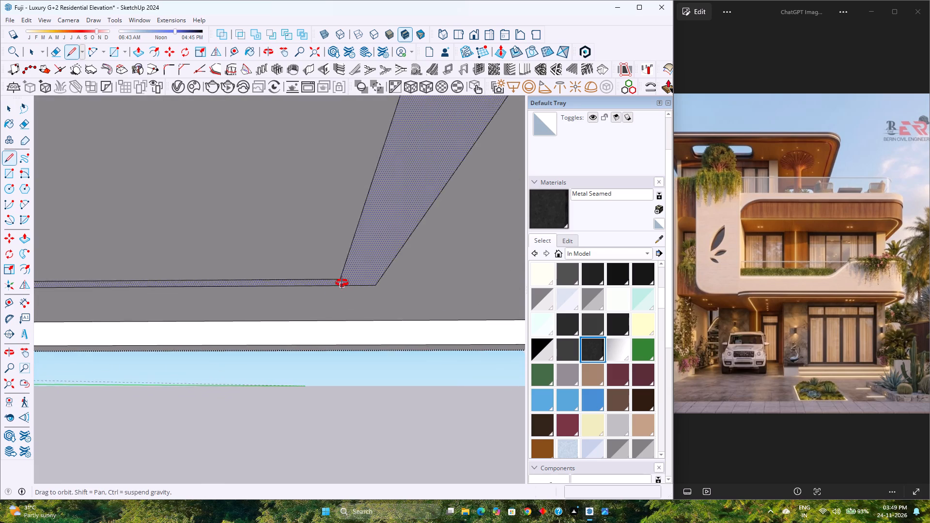
middle_drag(342, 283, 348, 243)
click(341, 270)
click(338, 289)
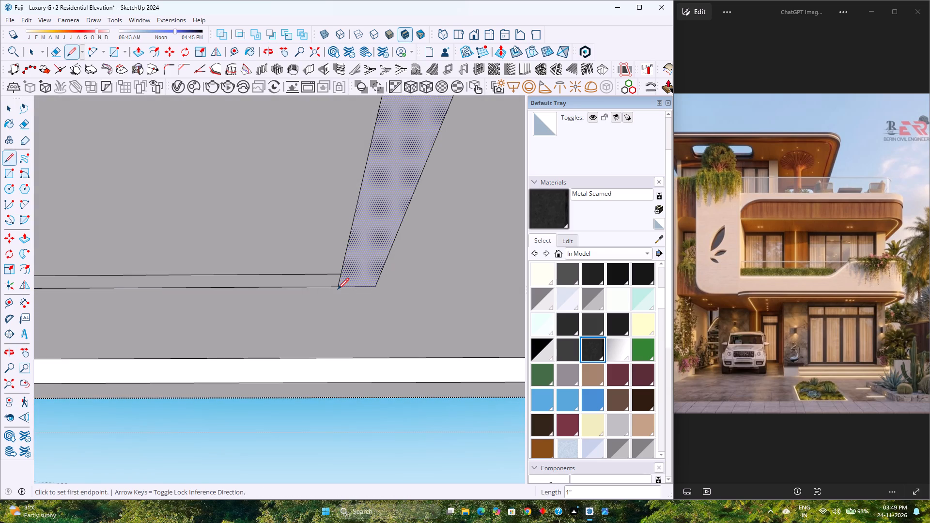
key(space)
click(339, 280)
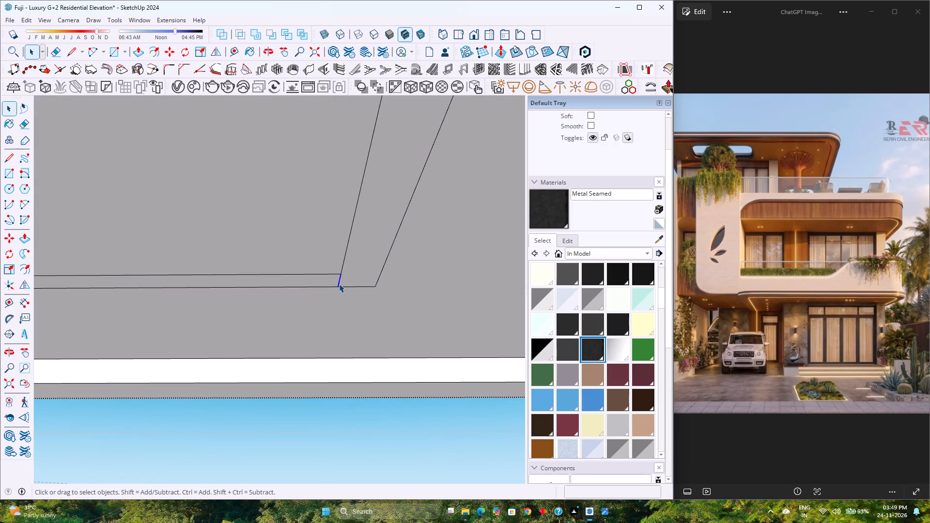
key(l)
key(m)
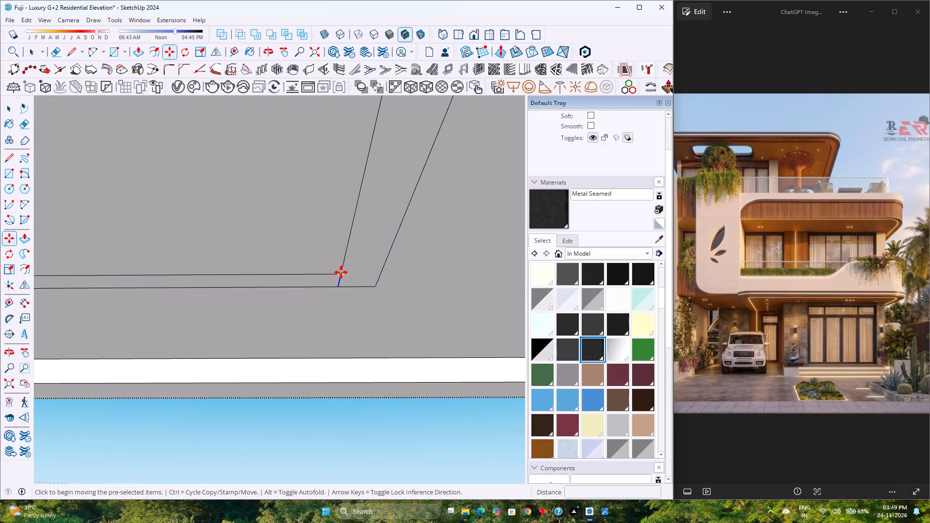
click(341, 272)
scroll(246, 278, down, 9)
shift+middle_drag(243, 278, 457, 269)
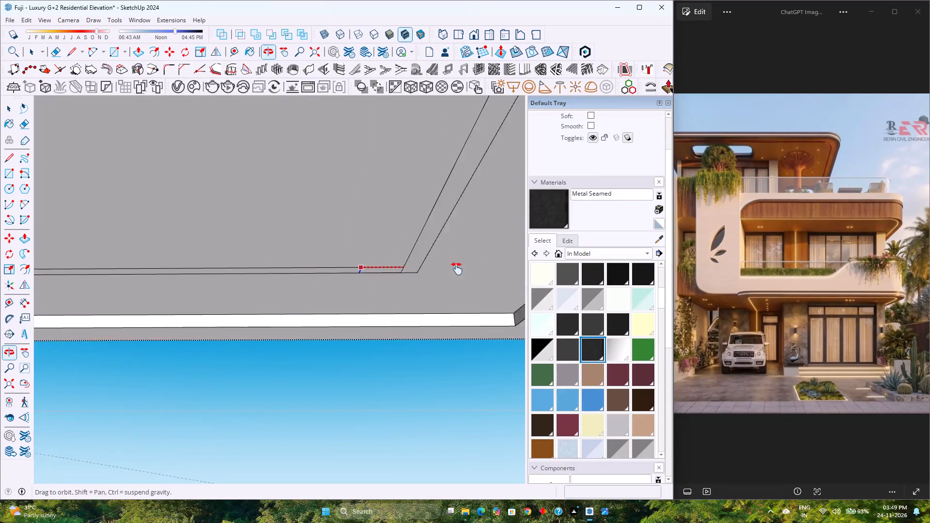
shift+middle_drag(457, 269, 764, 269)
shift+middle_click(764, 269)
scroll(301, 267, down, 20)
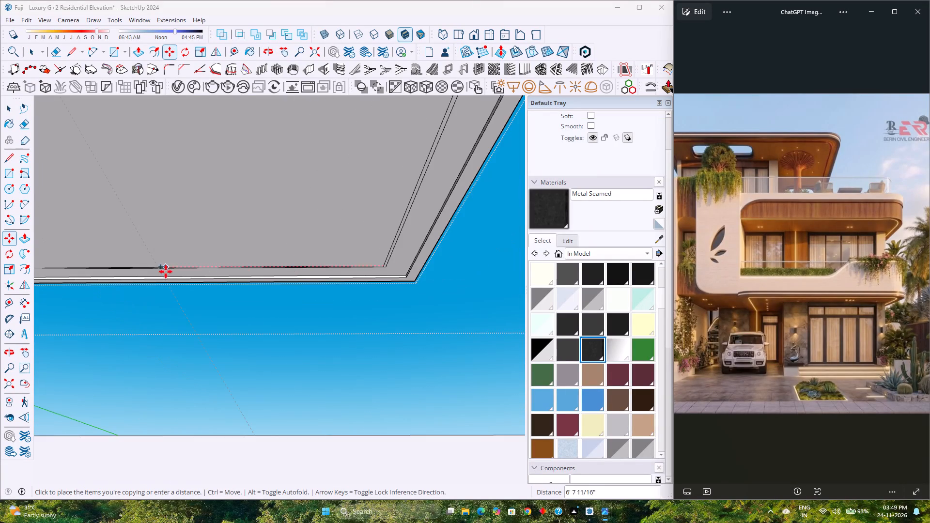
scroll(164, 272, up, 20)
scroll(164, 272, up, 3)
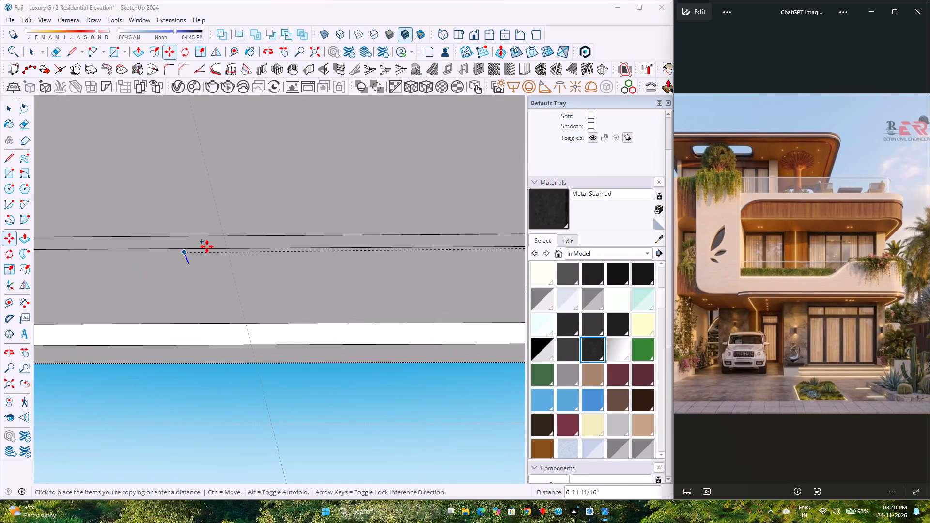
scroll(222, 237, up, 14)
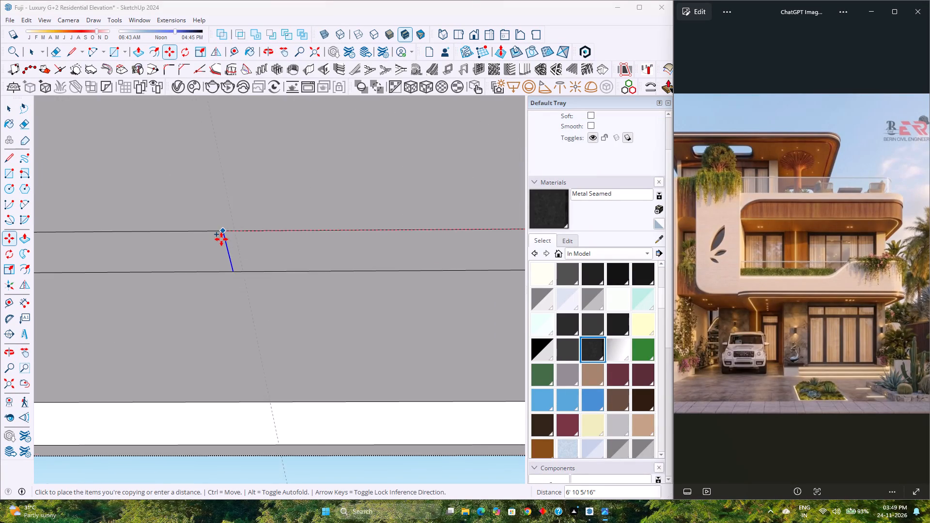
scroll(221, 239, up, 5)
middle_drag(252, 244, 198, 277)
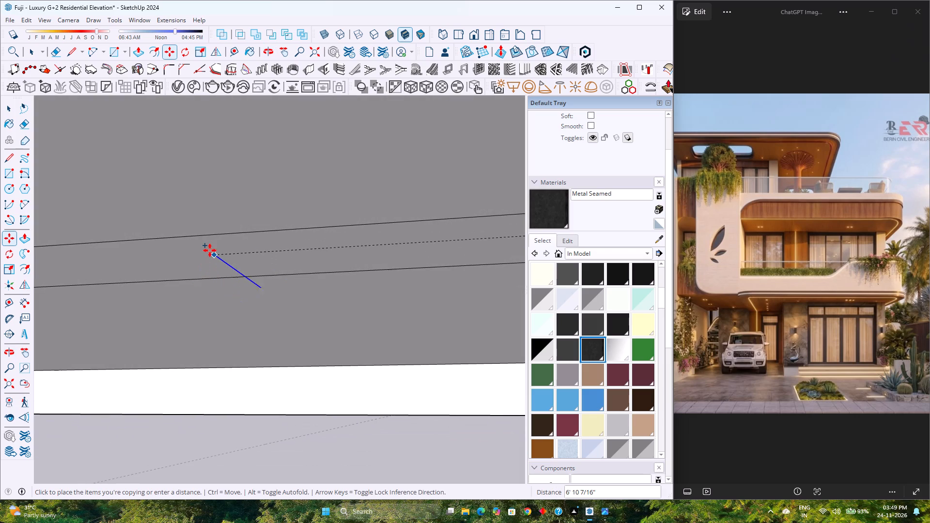
Copy the short corner line about 6' 7" along the red axis, across the roof underside's rear strip near the guide.
key(m)
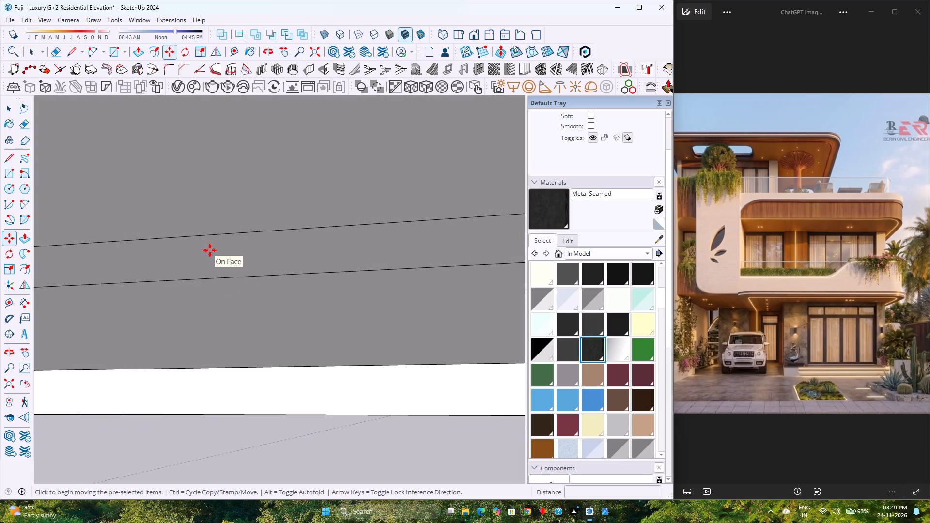
scroll(236, 247, down, 20)
scroll(236, 247, down, 4)
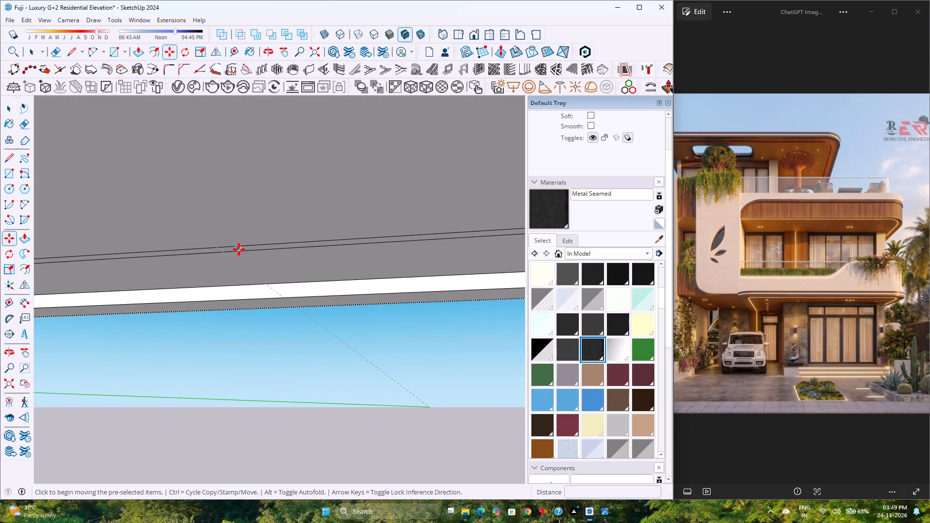
shift+middle_drag(275, 252, 134, 254)
shift+middle_click(134, 254)
scroll(184, 246, down, 9)
shift+middle_drag(272, 248, 114, 257)
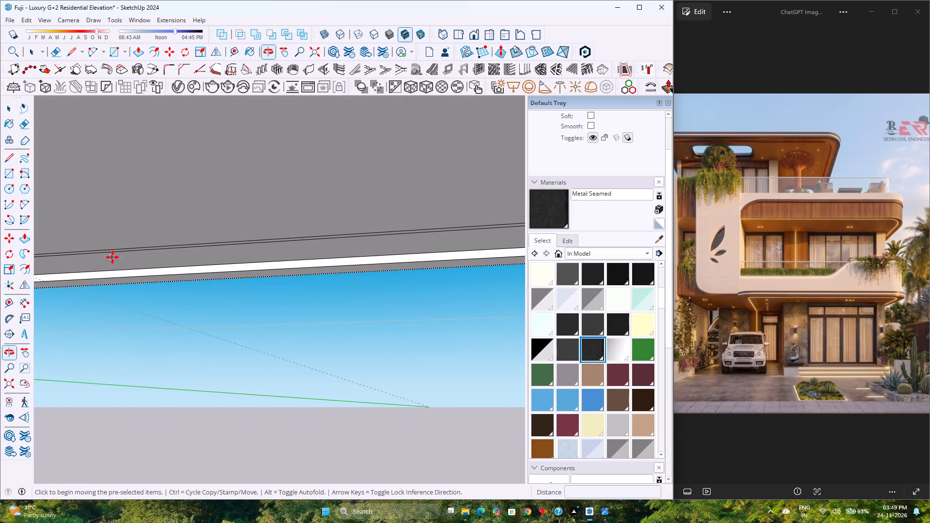
scroll(176, 246, down, 5)
shift+middle_drag(274, 243, 153, 243)
shift+middle_click(153, 243)
scroll(379, 232, up, 8)
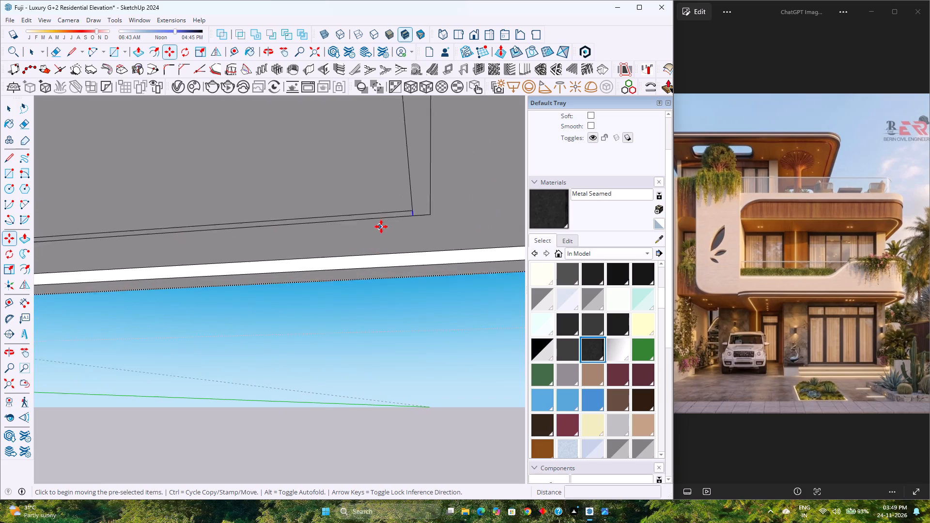
scroll(381, 227, up, 6)
click(435, 197)
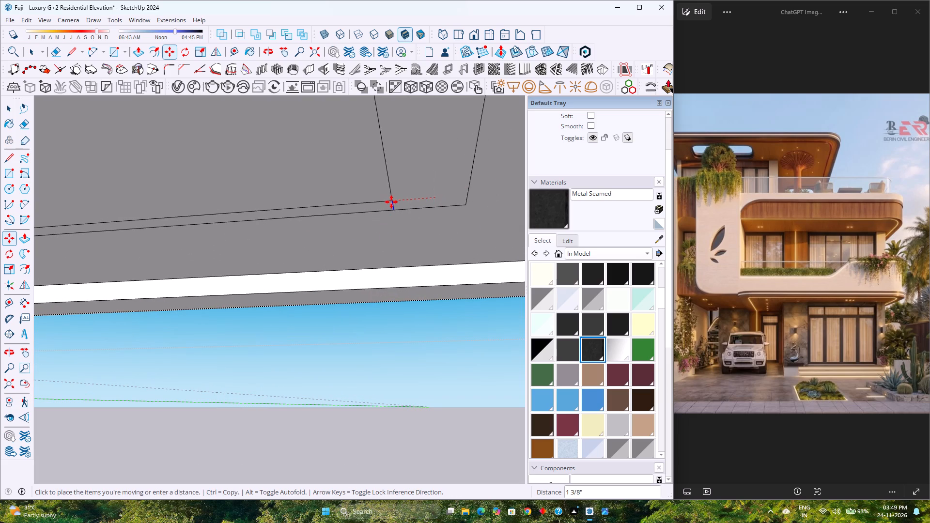
scroll(276, 201, down, 1)
key(Right)
scroll(275, 201, down, 4)
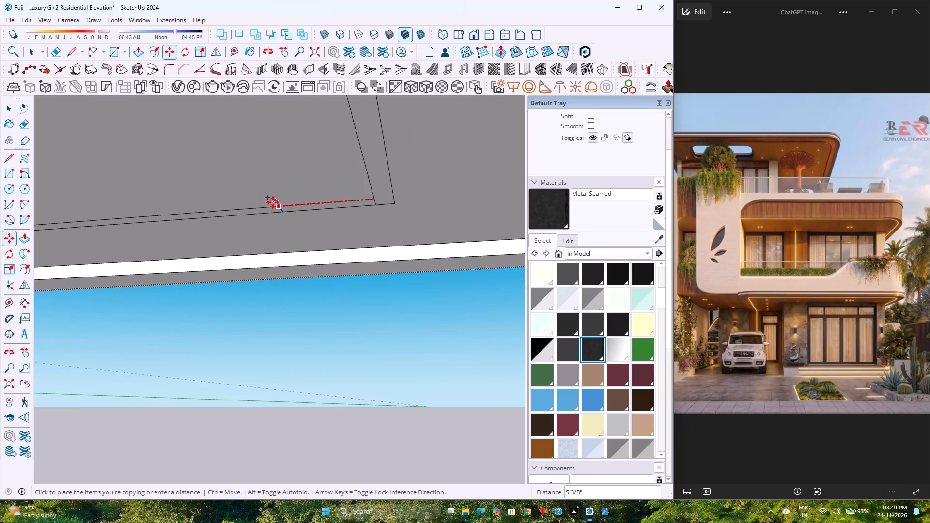
shift+middle_drag(158, 305, 337, 216)
scroll(217, 290, down, 3)
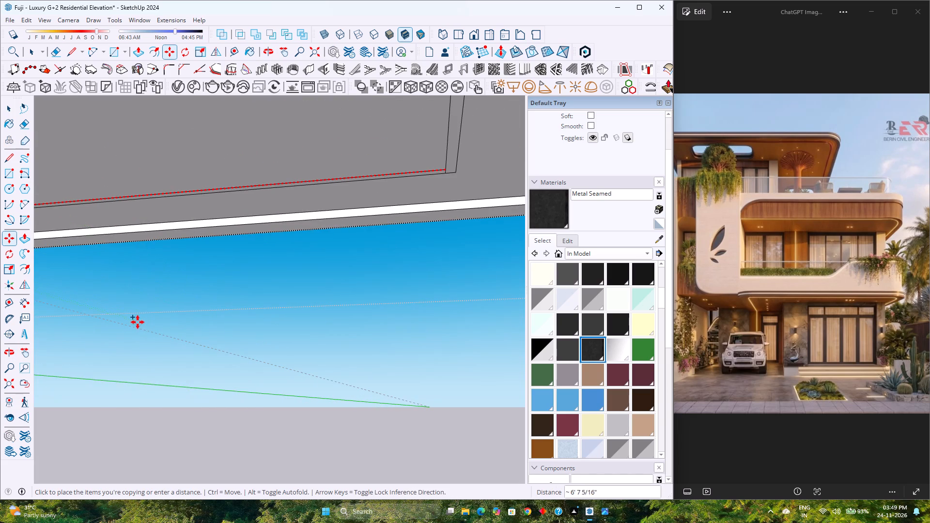
click(132, 327)
scroll(194, 292, down, 1)
shift+middle_drag(196, 292, 532, 286)
shift+middle_click(532, 286)
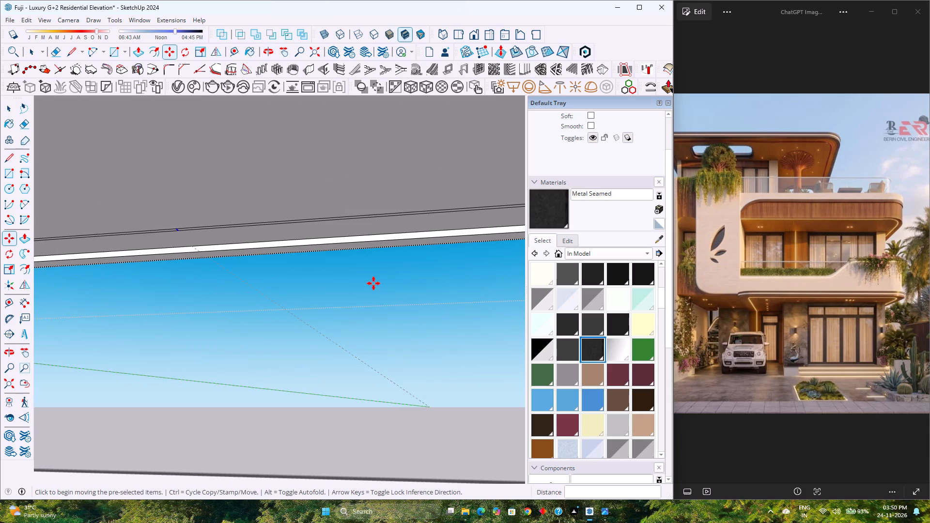
scroll(175, 233, up, 19)
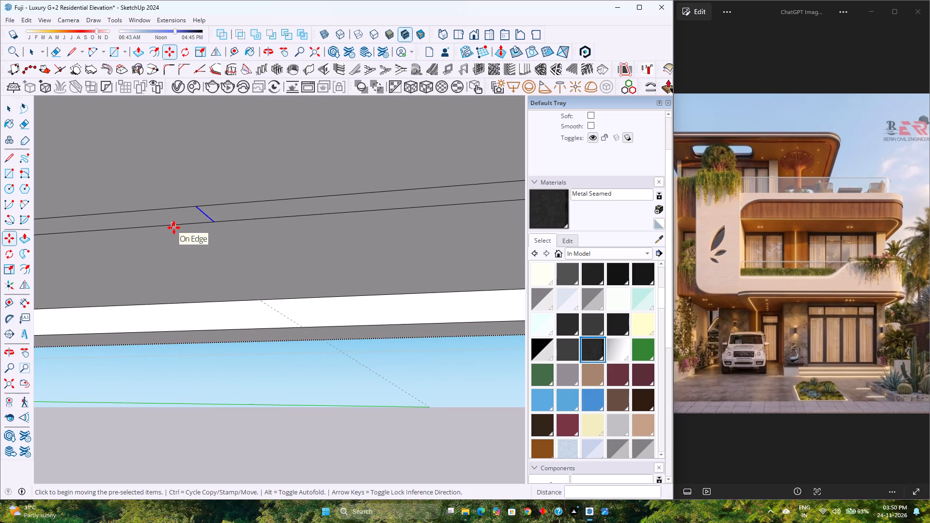
Erase the original short line across the rear strip at its right corner.
scroll(174, 227, down, 16)
key(e)
scroll(205, 232, down, 10)
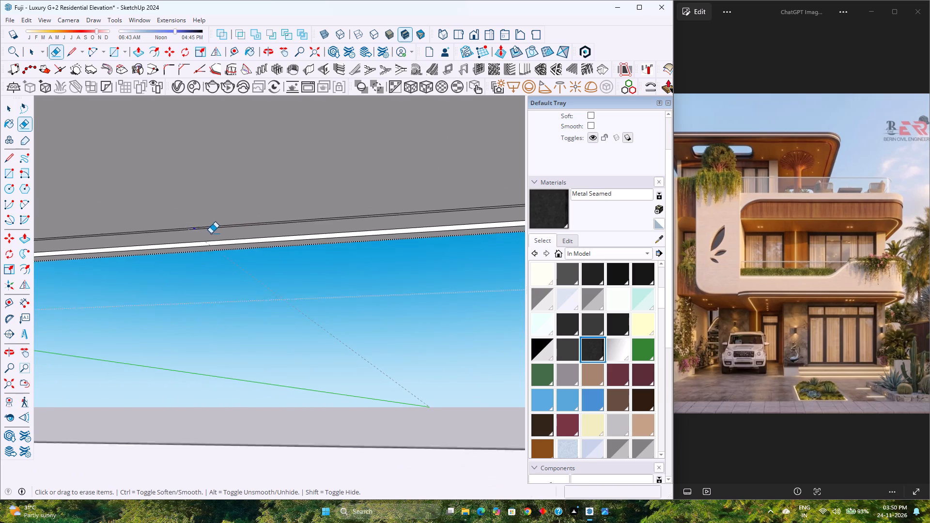
shift+middle_drag(292, 235, 74, 226)
shift+middle_click(74, 226)
scroll(377, 180, up, 18)
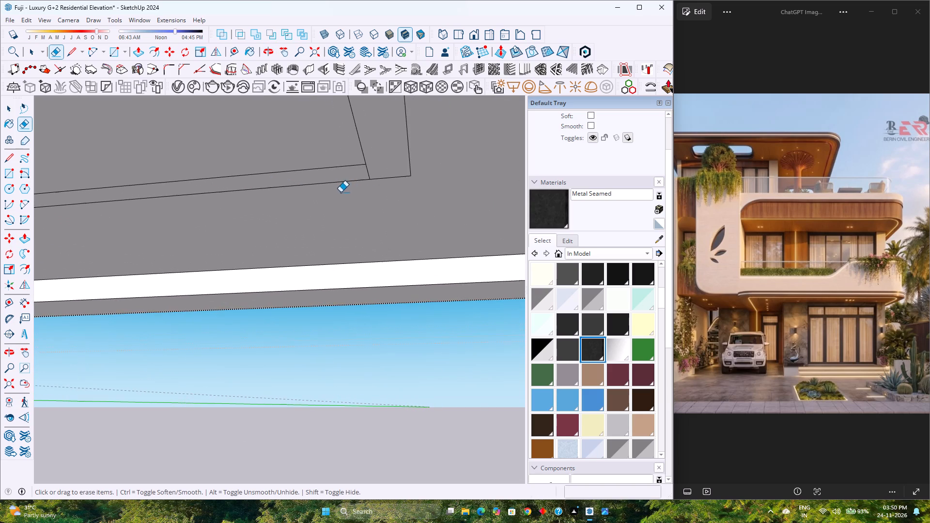
scroll(341, 192, up, 1)
click(369, 170)
Erase the rear strip's two long edges on the far side of the copied short line.
scroll(366, 204, down, 7)
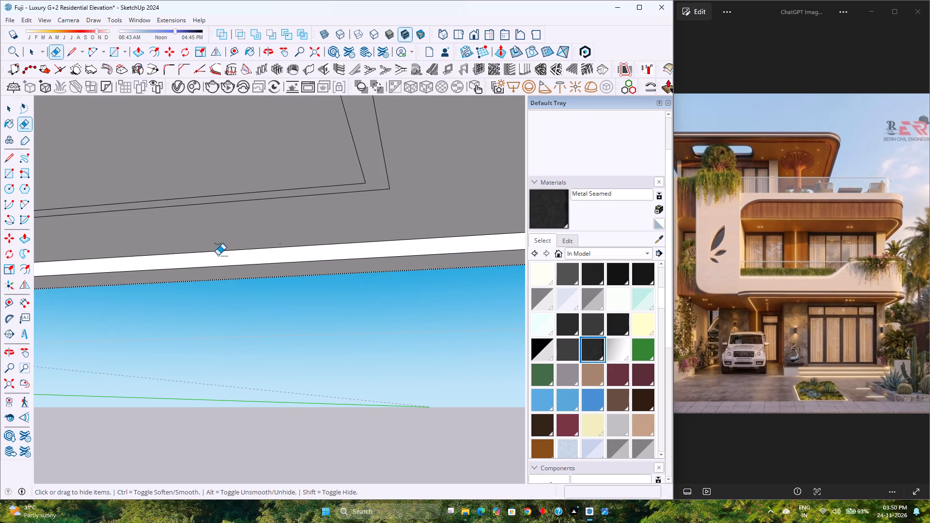
shift+middle_drag(217, 255, 549, 261)
scroll(337, 267, down, 11)
shift+middle_drag(177, 259, 465, 235)
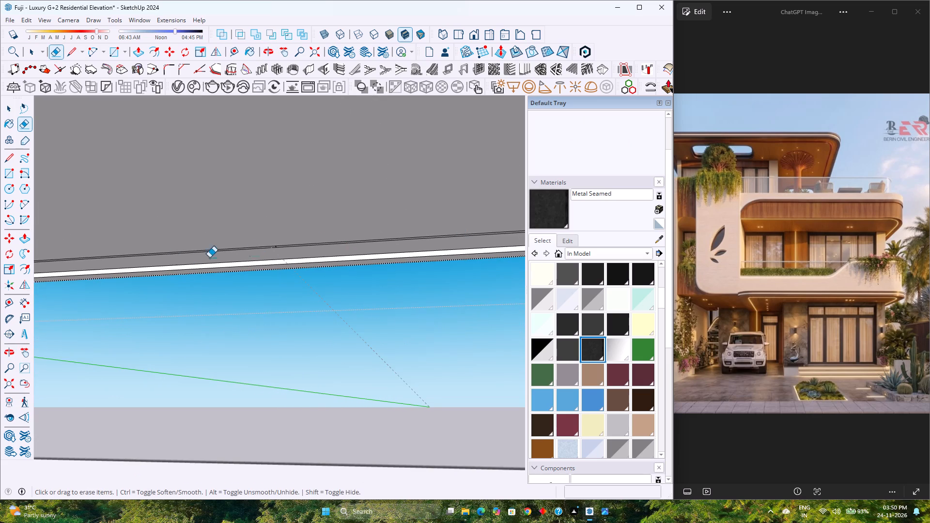
scroll(251, 256, up, 13)
drag(261, 202, 263, 217)
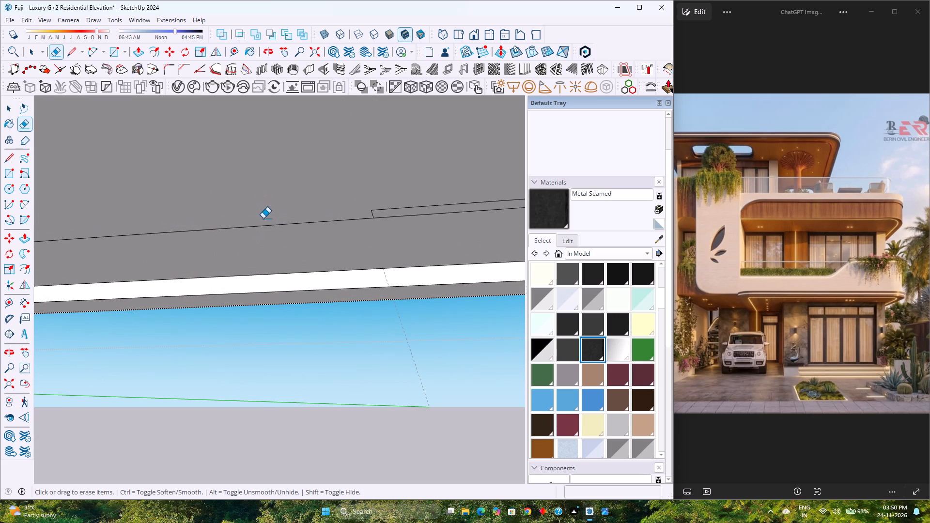
drag(263, 221, 264, 228)
Erase the leftover strip edges along the left side of the roof underside and close the roof group.
scroll(264, 228, down, 20)
scroll(264, 228, down, 3)
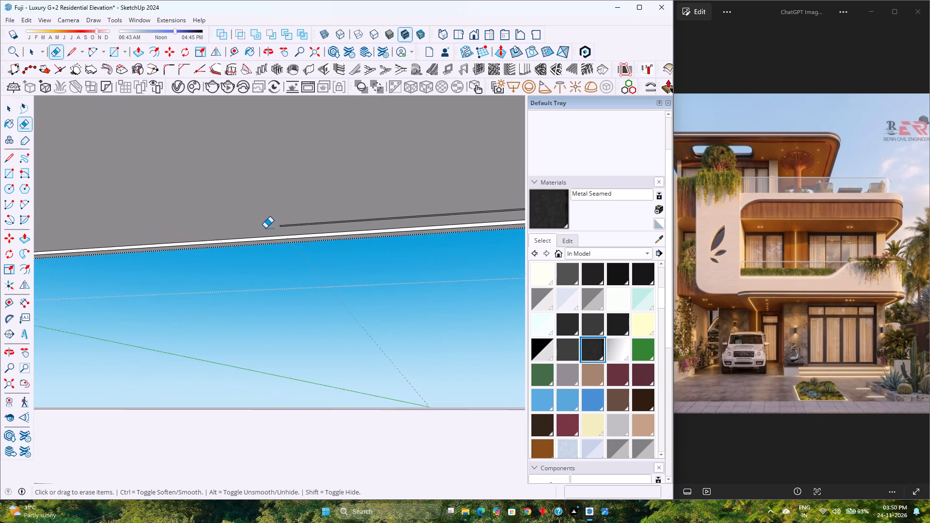
scroll(265, 228, down, 8)
click(5, 386)
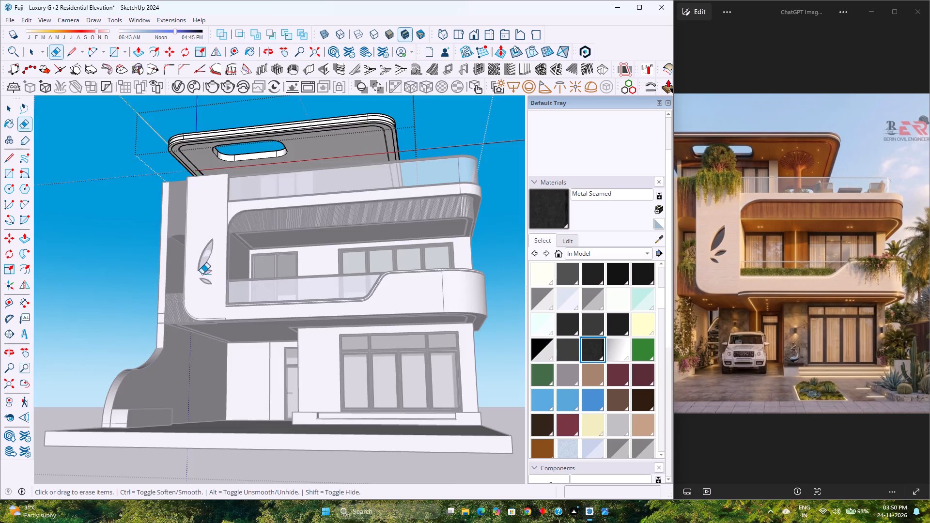
middle_drag(188, 290, 88, 364)
middle_click(87, 362)
scroll(86, 359, down, 1)
scroll(147, 242, up, 11)
middle_drag(141, 243, 391, 197)
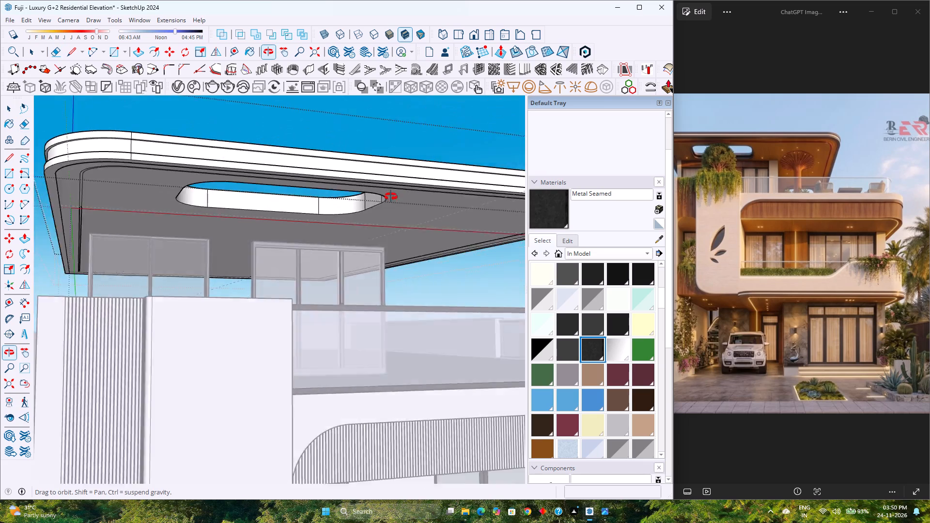
middle_drag(391, 197, 502, 182)
middle_click(502, 182)
scroll(142, 192, up, 4)
shift+scroll(136, 193, up, 1)
shift+middle_drag(136, 193, 372, 193)
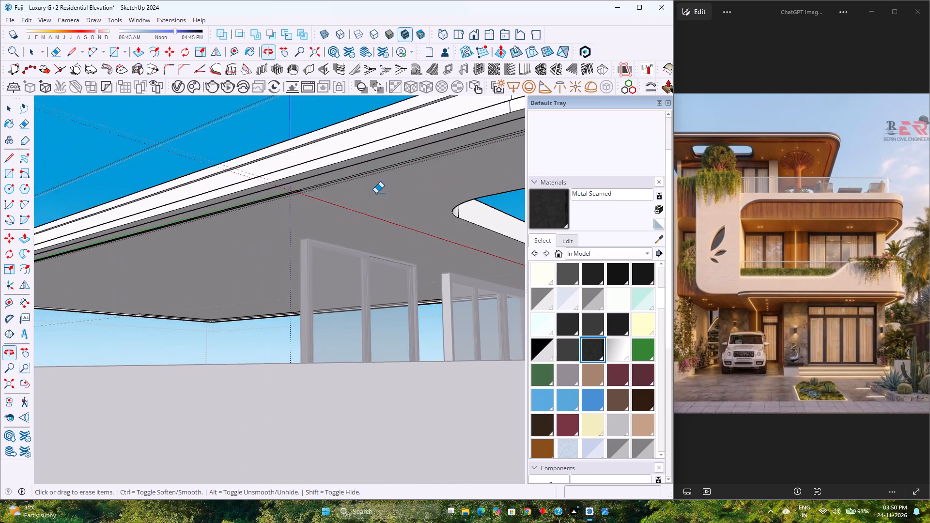
scroll(257, 201, up, 10)
drag(294, 175, 306, 192)
scroll(277, 211, down, 10)
key(space)
scroll(232, 231, down, 11)
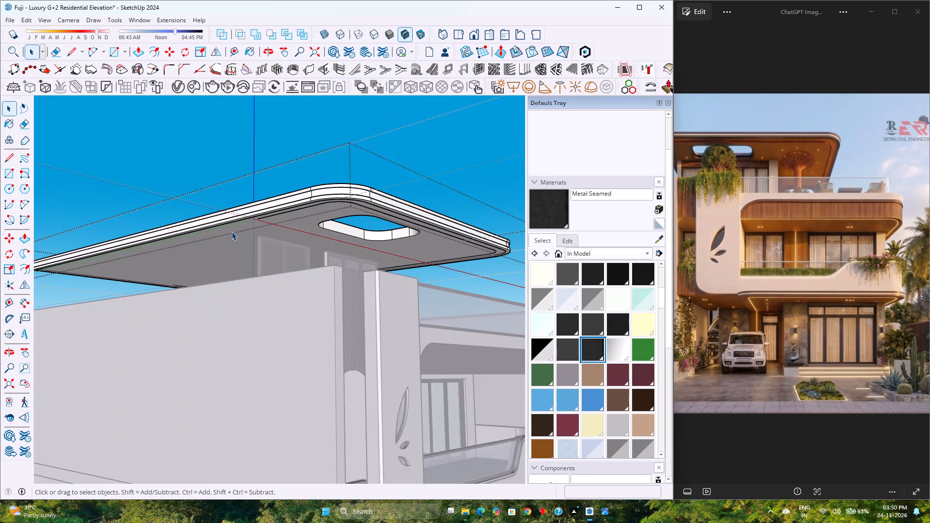
key(Escape)
Delete all construction guides from the model.
click(26, 20)
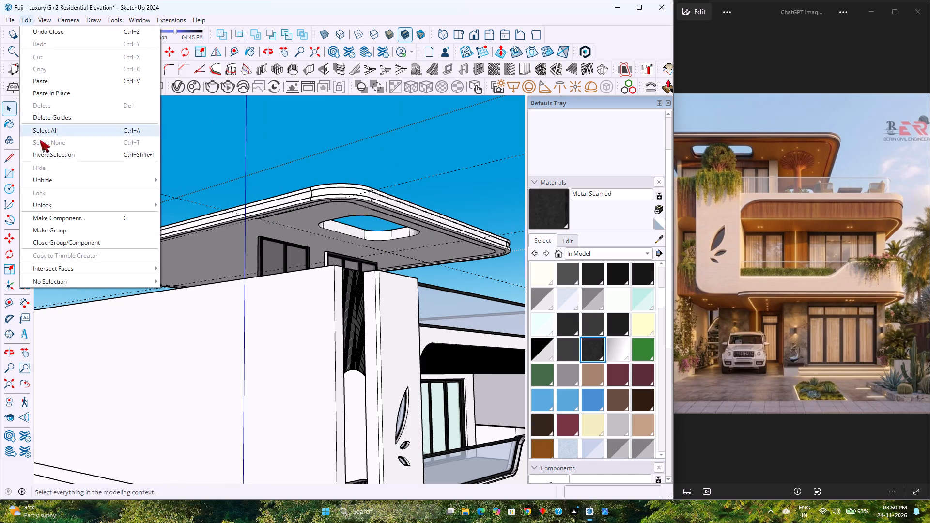
click(177, 200)
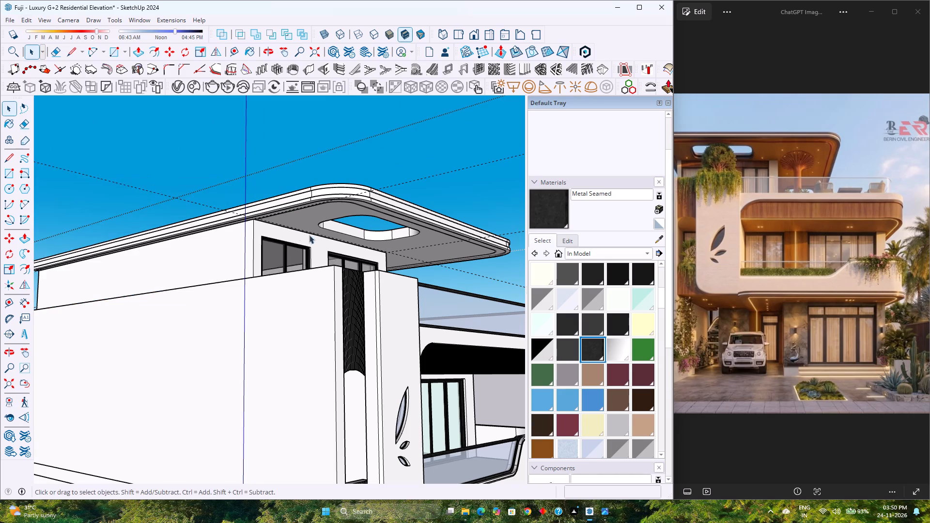
middle_drag(308, 235, 18, 225)
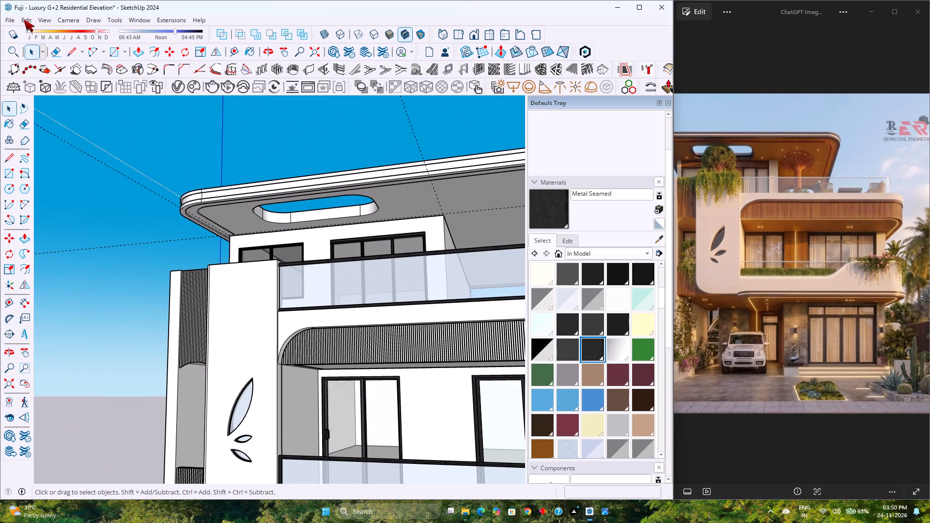
click(26, 19)
click(64, 117)
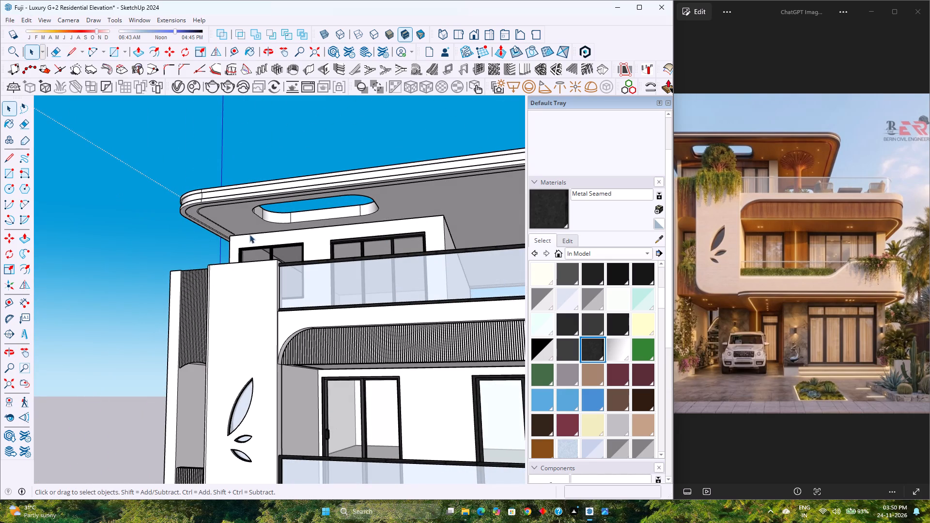
Open the roof group and recess the narrow strip face on its underside by 0.5 inch with Push/Pull.
shift+middle_drag(277, 240, 90, 224)
shift+middle_click(90, 224)
middle_drag(289, 202, 310, 253)
middle_click(310, 253)
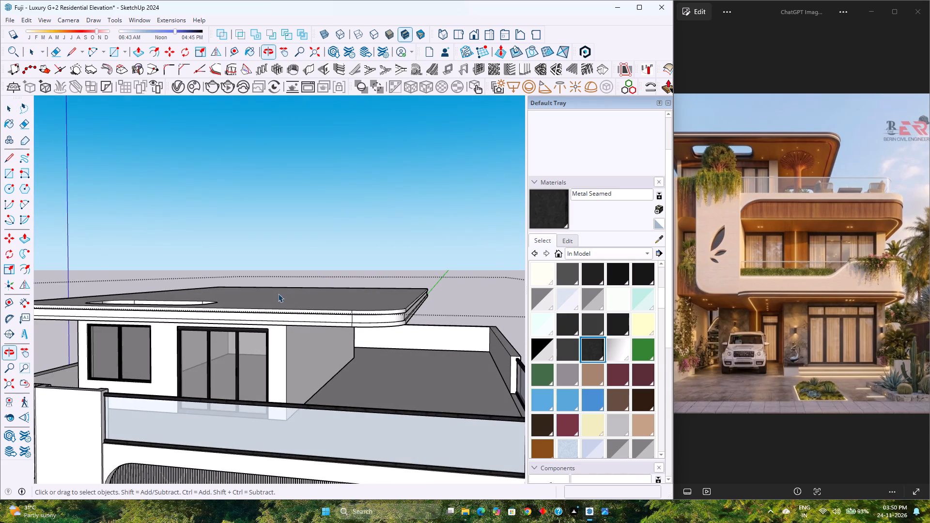
middle_drag(278, 284, 297, 230)
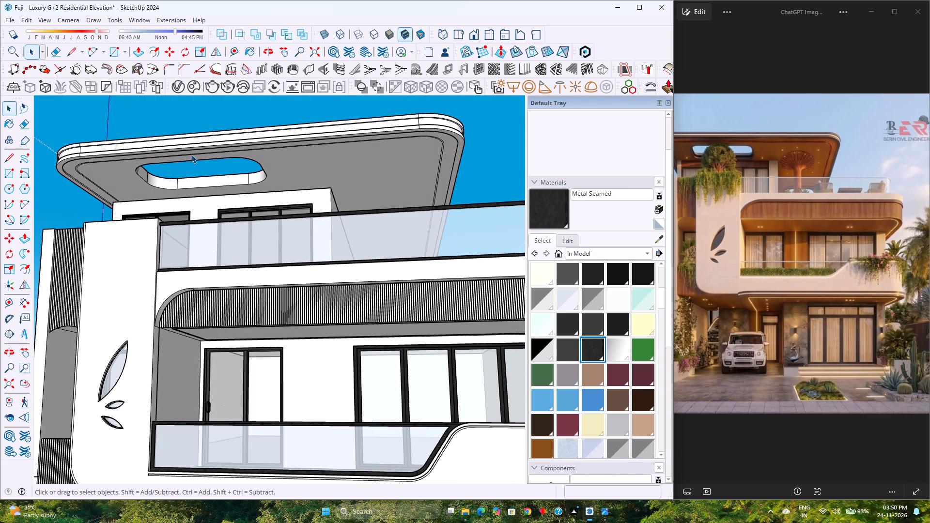
click(138, 57)
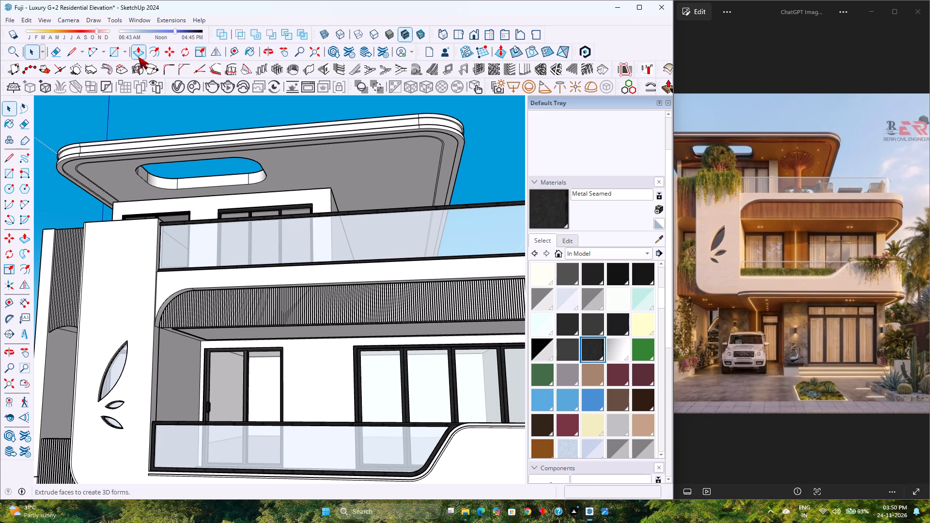
scroll(443, 145, up, 12)
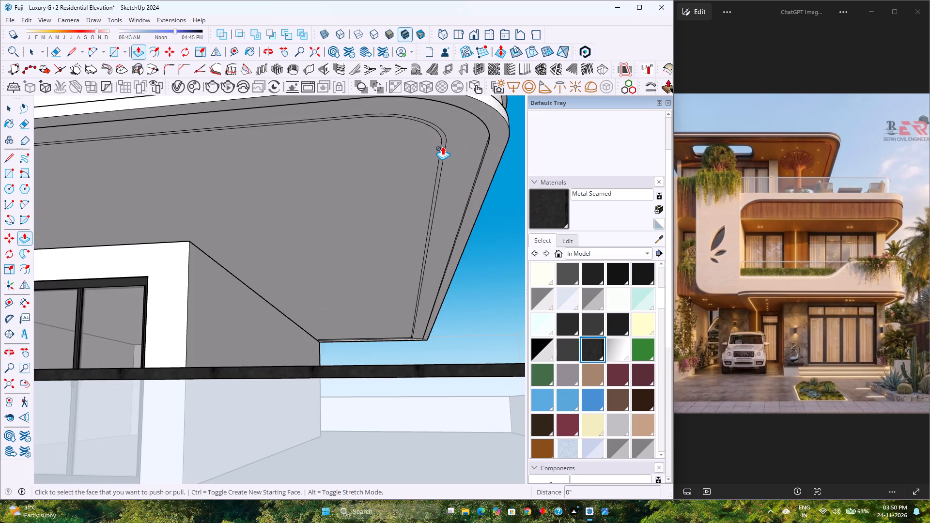
key(space)
double_click(441, 147)
scroll(441, 147, up, 4)
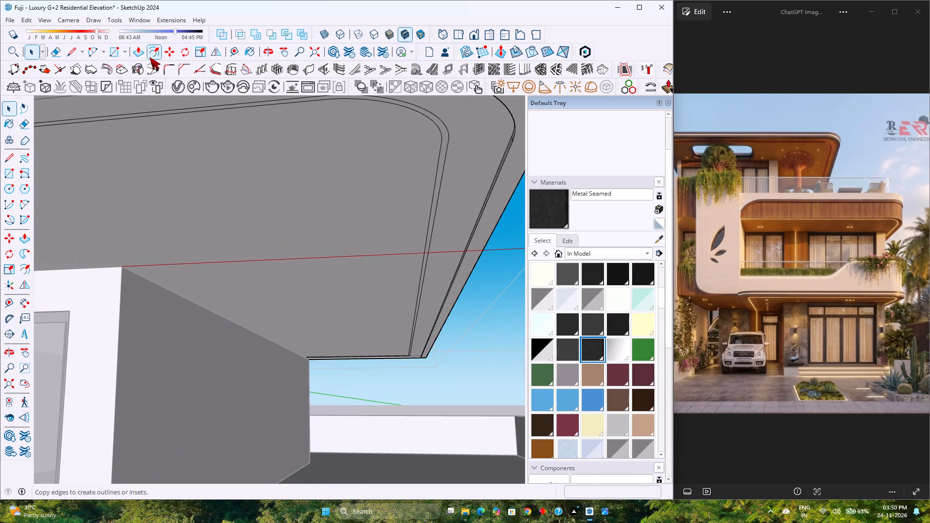
click(143, 58)
click(445, 137)
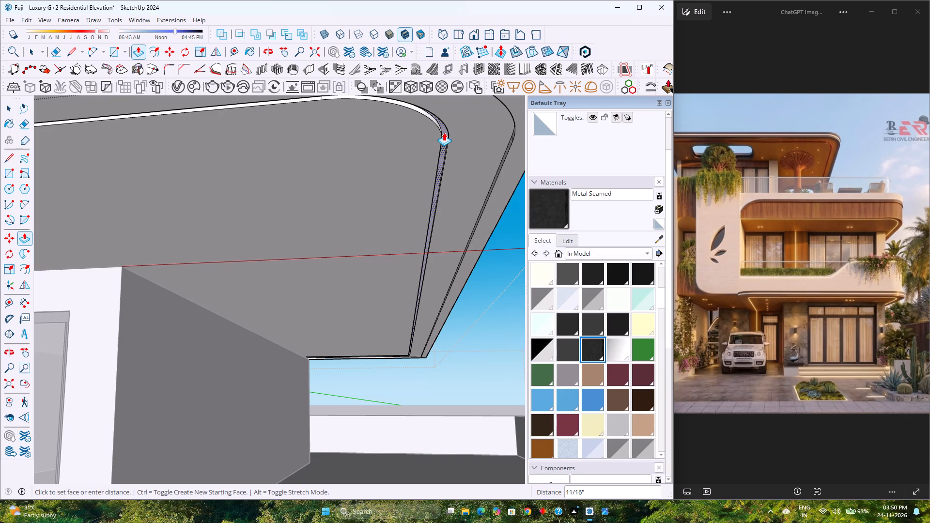
text(0.5)
key(Return)
key(space)
Copy the recessed strip face 26' along the red axis, clear of the house, from its rear corner.
scroll(444, 132, up, 3)
click(444, 131)
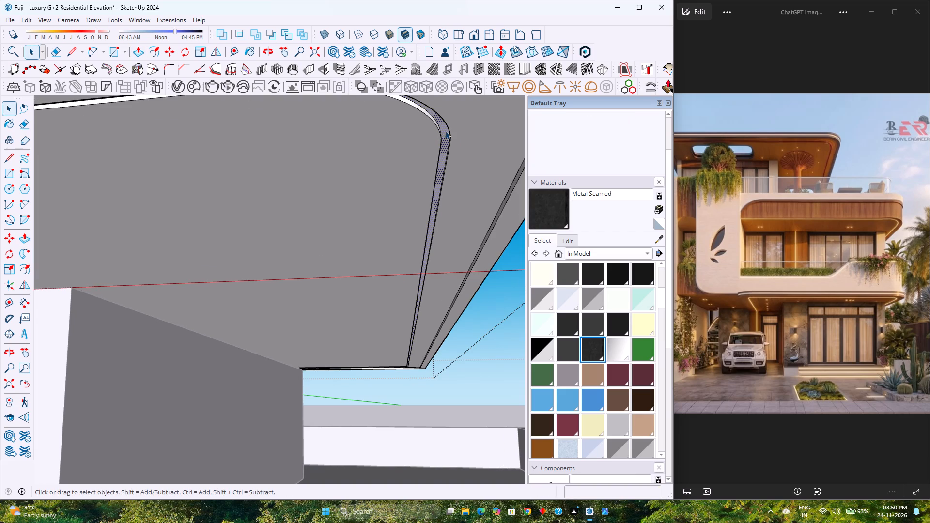
scroll(445, 133, down, 5)
scroll(433, 360, up, 13)
middle_drag(391, 338, 387, 329)
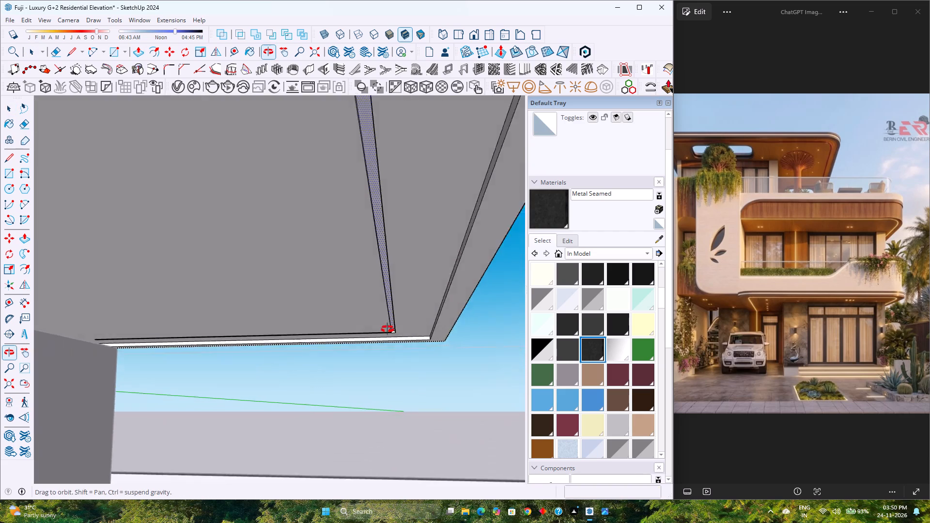
middle_drag(387, 329, 381, 310)
middle_click(381, 310)
scroll(385, 325, up, 6)
key(m)
scroll(385, 327, up, 12)
middle_drag(399, 339, 405, 343)
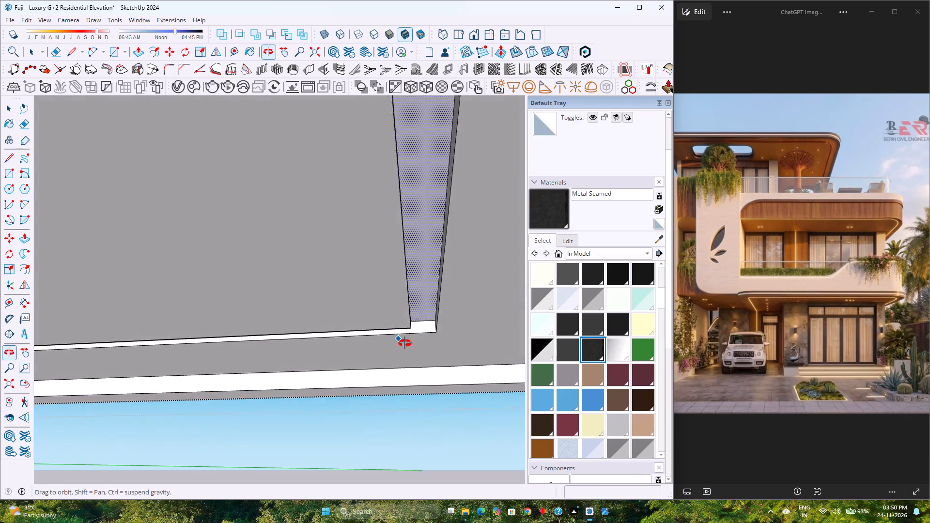
middle_drag(405, 343, 414, 346)
click(434, 321)
scroll(402, 341, down, 10)
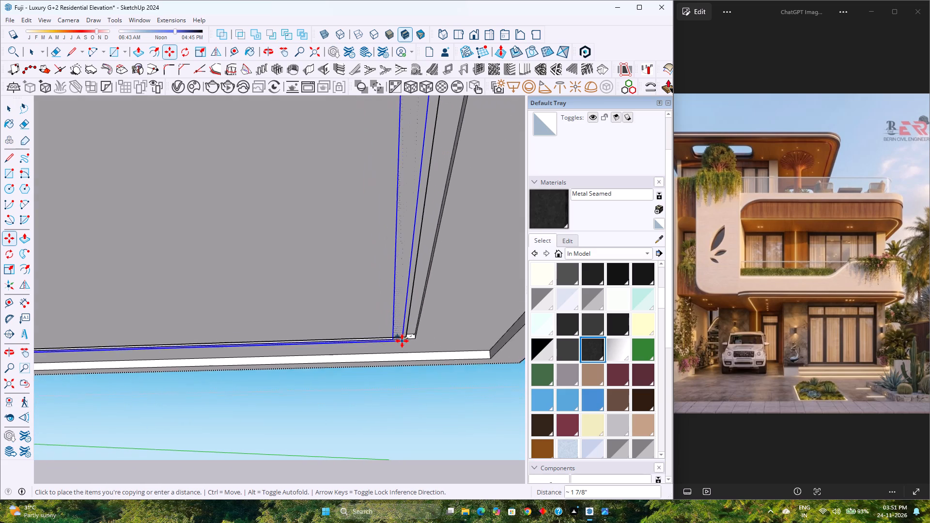
scroll(402, 341, down, 20)
scroll(402, 341, down, 4)
shift+middle_drag(428, 329, 341, 368)
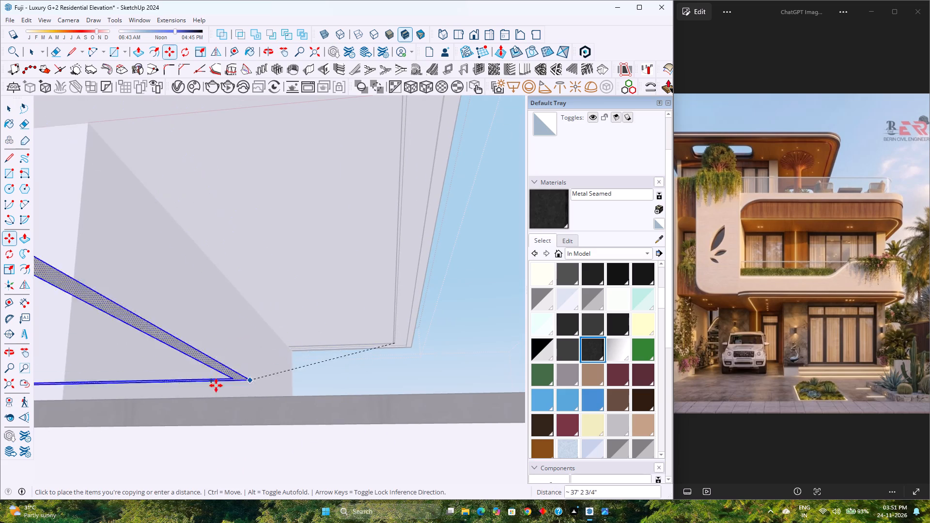
click(2, 387)
scroll(214, 339, down, 5)
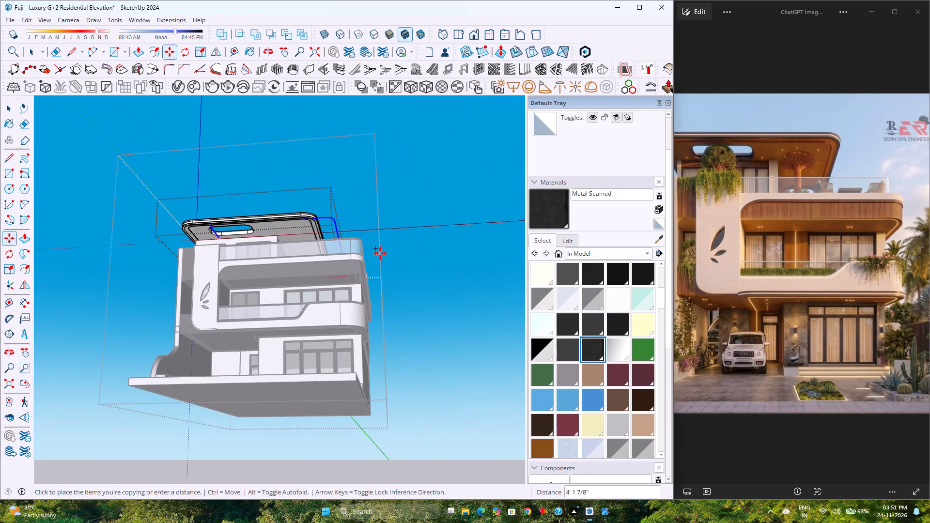
shift+middle_drag(387, 248, 268, 365)
shift+middle_click(268, 365)
key(Right)
scroll(364, 360, up, 3)
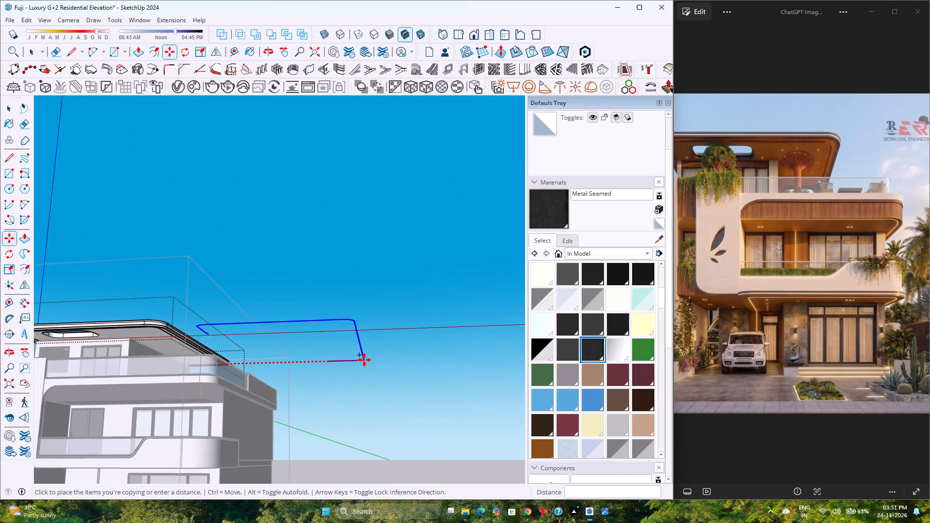
scroll(364, 360, up, 2)
text(26)
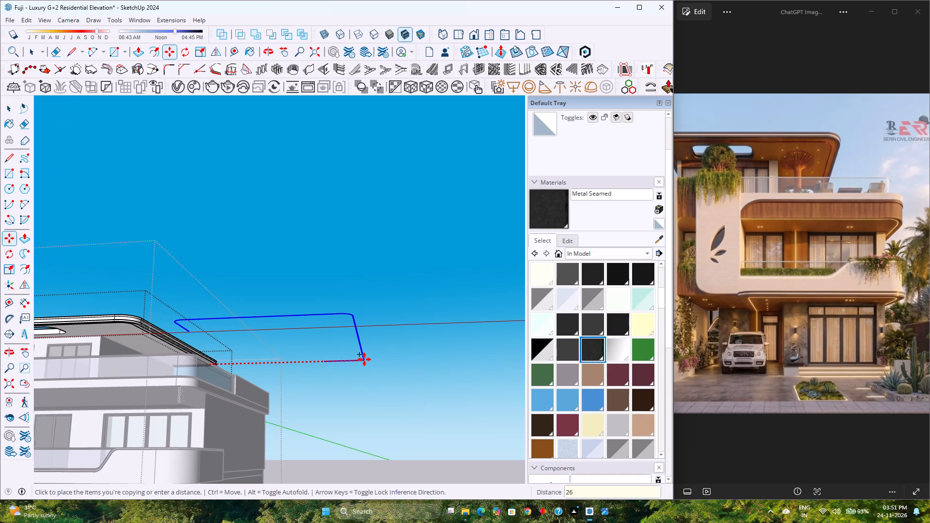
key(apostrophe)
key(Return)
Make the copied strip face into a group.
scroll(363, 356, up, 1)
scroll(320, 371, up, 3)
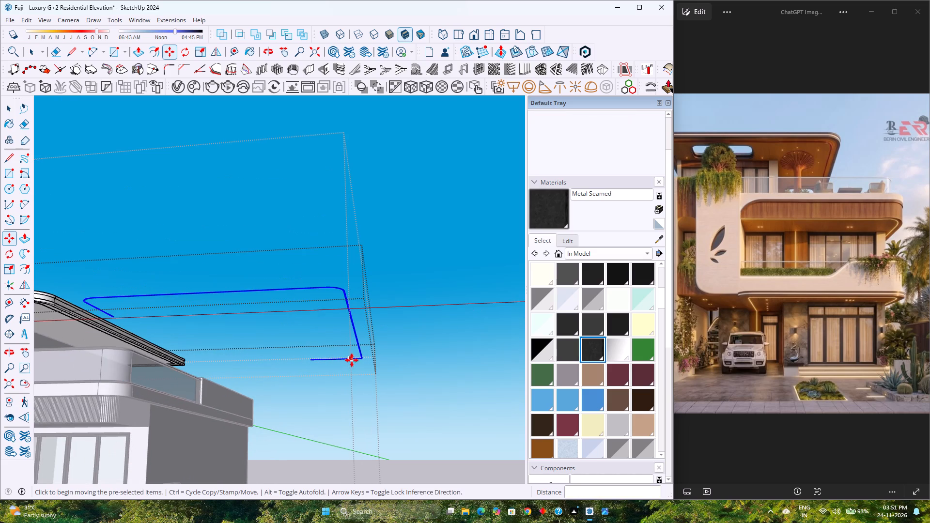
right_click(355, 359)
click(380, 146)
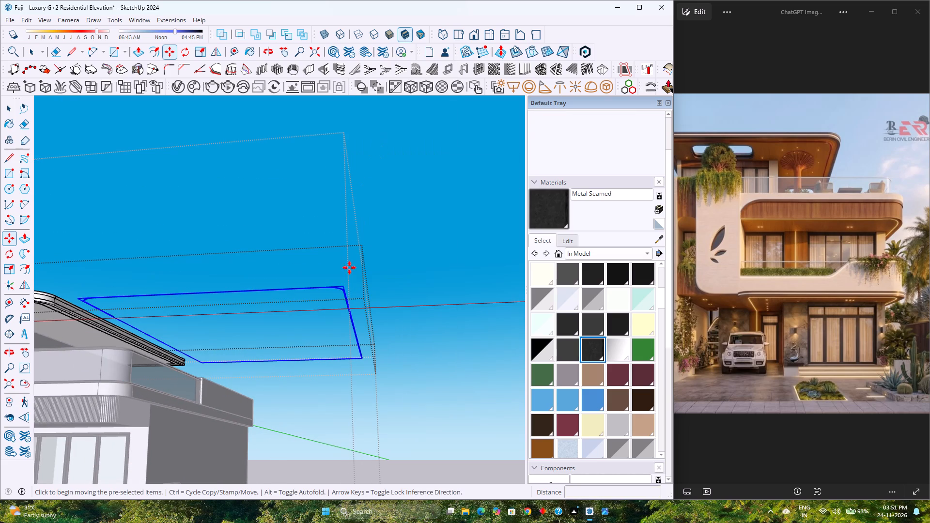
key(space)
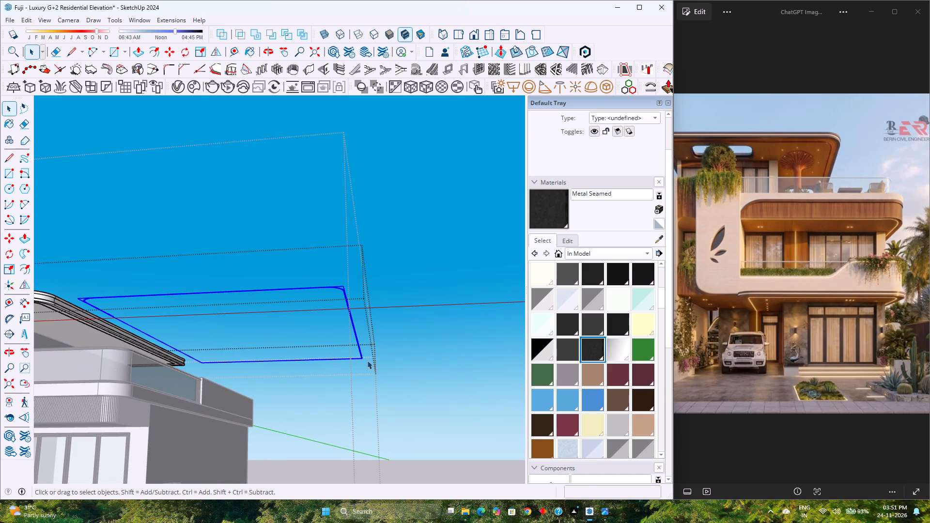
Move the grouped strip back 26' along the red axis into the recess on the roof underside.
key(m)
click(362, 359)
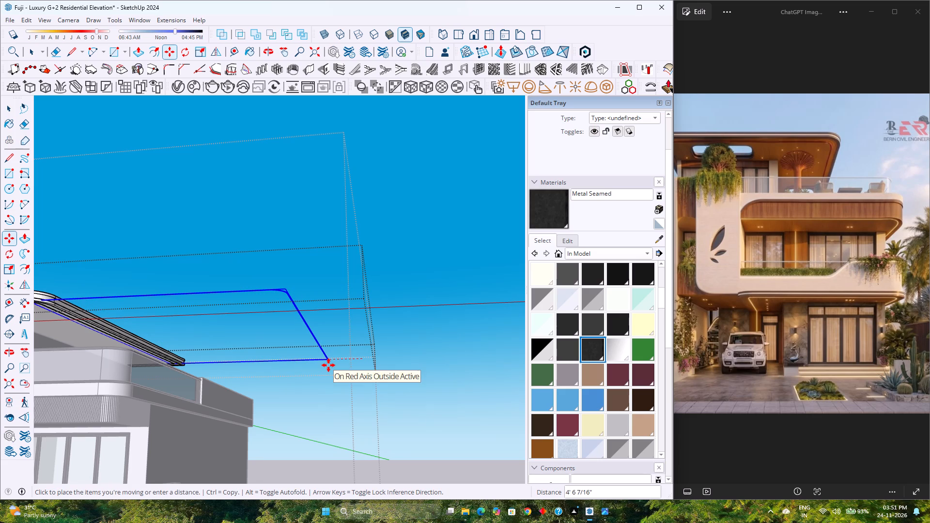
key(Right)
text(26')
key(Return)
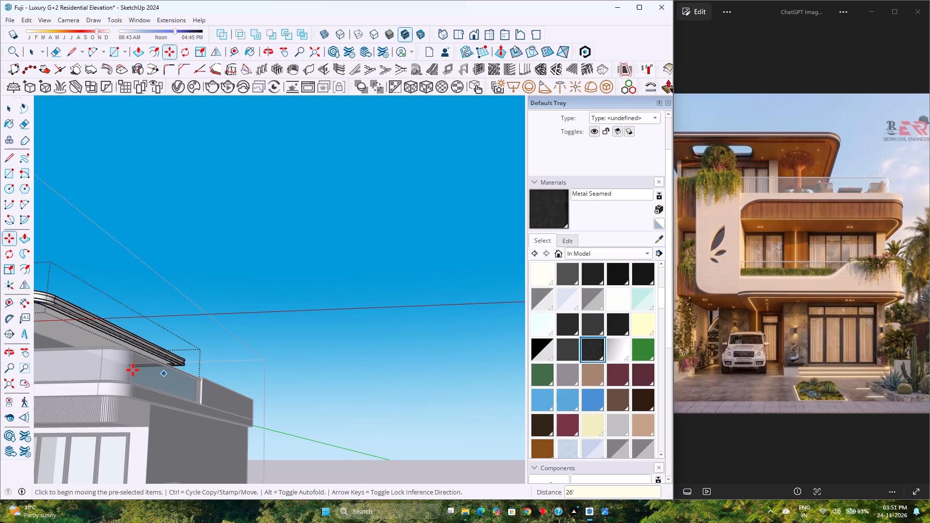
Open the strip group, extrude its face 0.5 inch to fill the recess, and close the group.
middle_drag(132, 369, 185, 374)
scroll(96, 321, up, 4)
scroll(136, 297, up, 7)
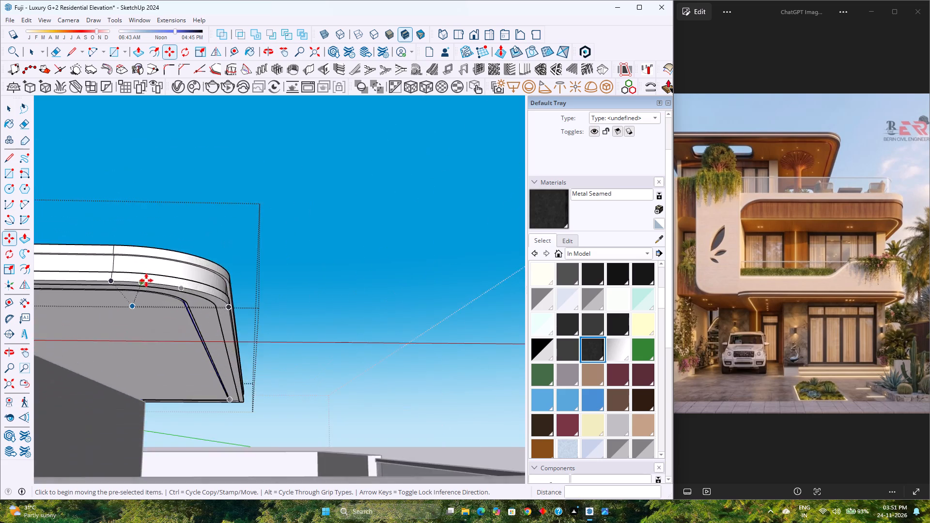
scroll(146, 280, up, 7)
middle_drag(165, 321, 247, 253)
scroll(232, 250, up, 12)
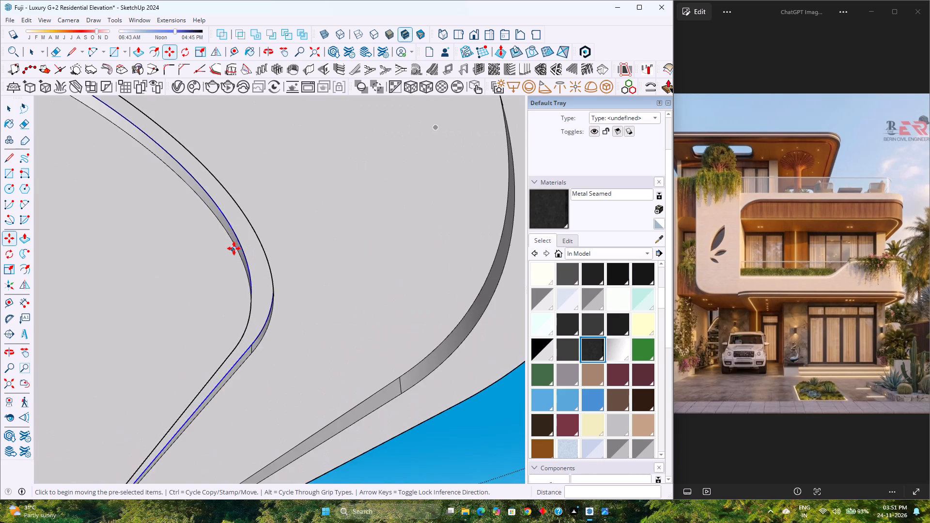
scroll(234, 248, up, 5)
key(space)
double_click(259, 233)
scroll(259, 233, up, 3)
key(p)
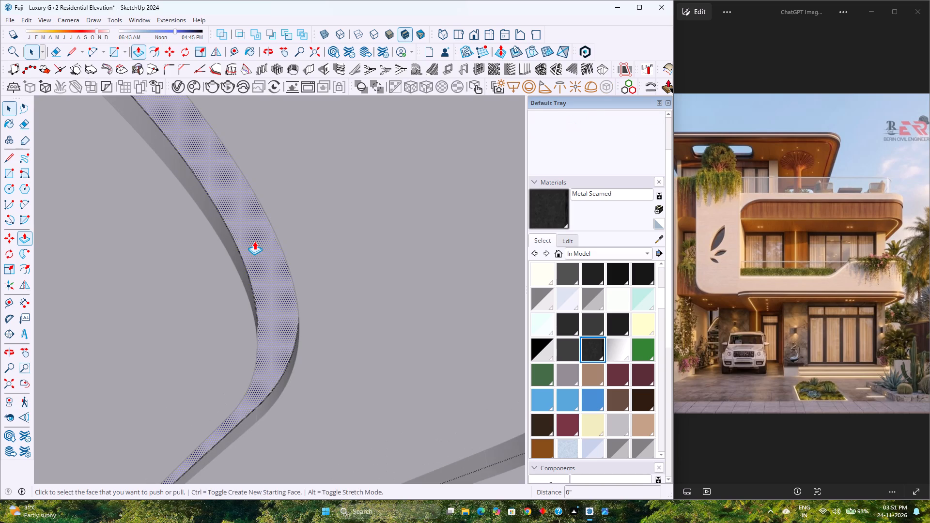
click(254, 241)
text(0.5)
key(Return)
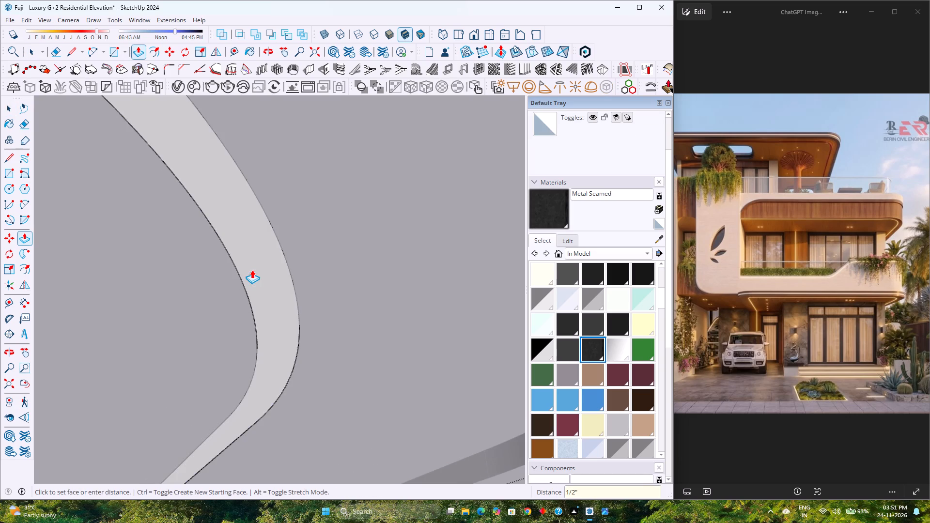
scroll(252, 270, down, 5)
key(space)
scroll(252, 274, down, 4)
key(Escape)
scroll(252, 274, down, 12)
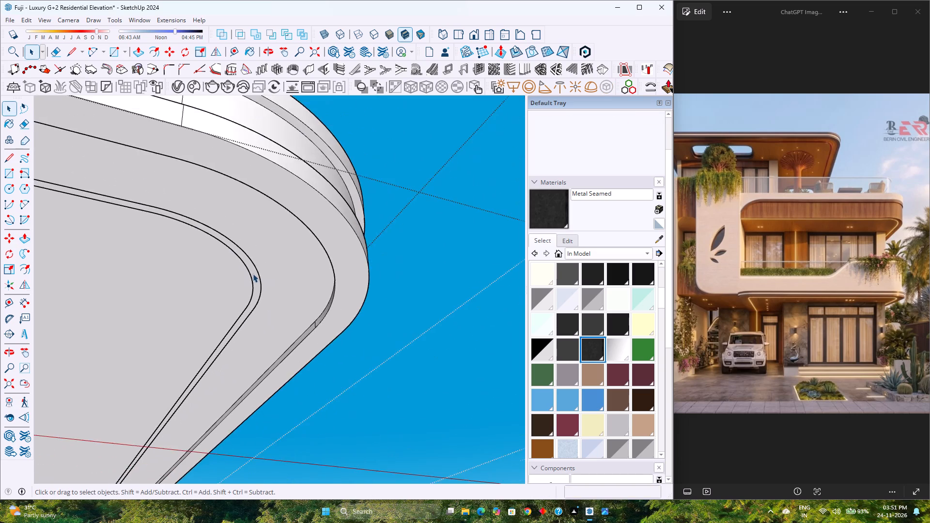
Examine the filled strip around the roof underside and its end above the upper-floor wall corner, and leave the roof group.
scroll(253, 274, down, 15)
shift+middle_drag(251, 280, 360, 249)
shift+middle_click(362, 249)
middle_drag(359, 252, 262, 305)
middle_click(258, 306)
middle_drag(223, 316, 188, 329)
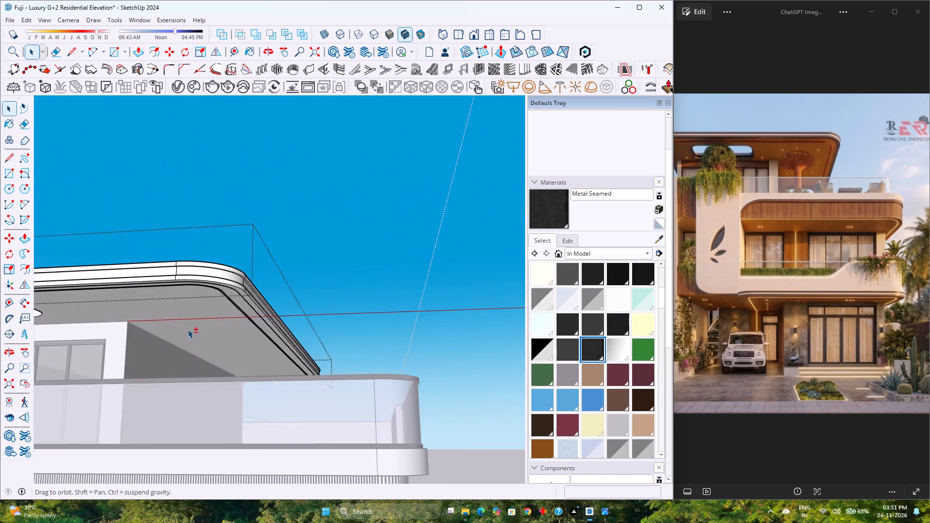
middle_click(188, 329)
shift+middle_drag(184, 323, 404, 242)
shift+middle_click(404, 242)
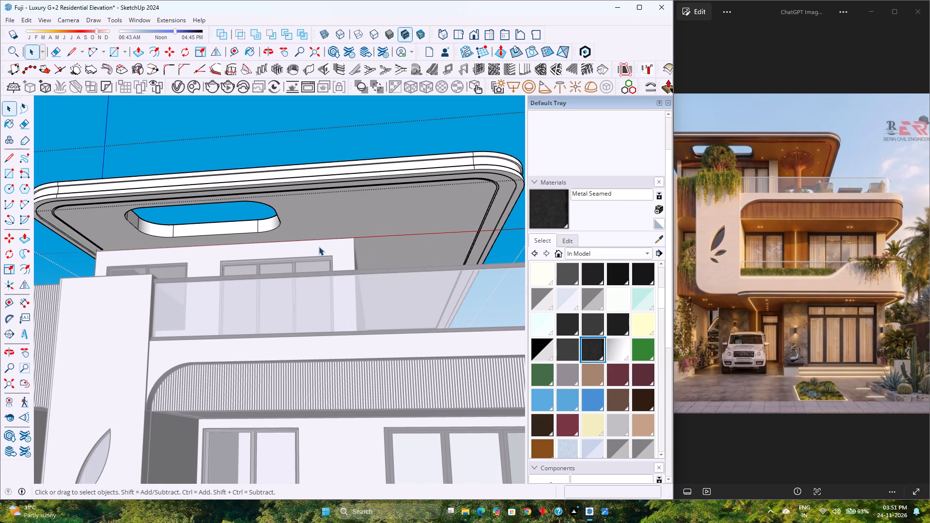
scroll(92, 276, up, 7)
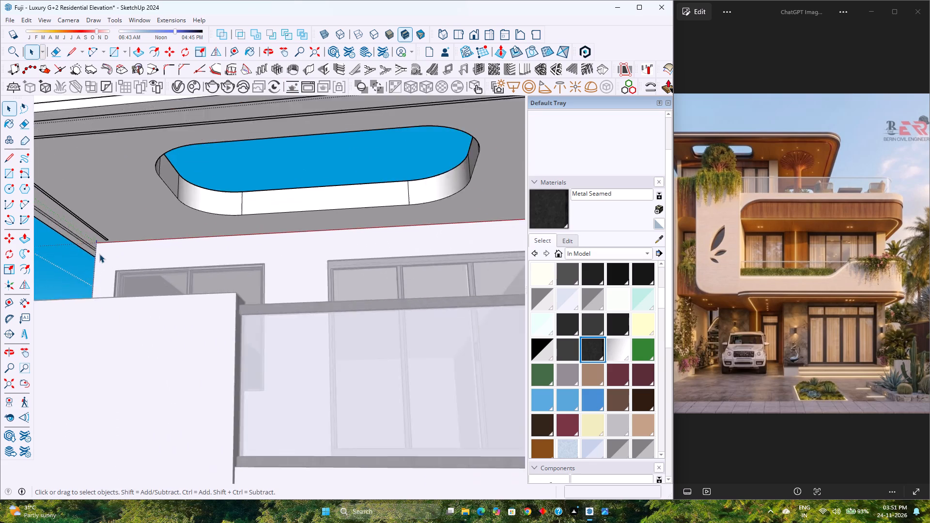
scroll(99, 254, up, 3)
middle_drag(100, 252, 338, 304)
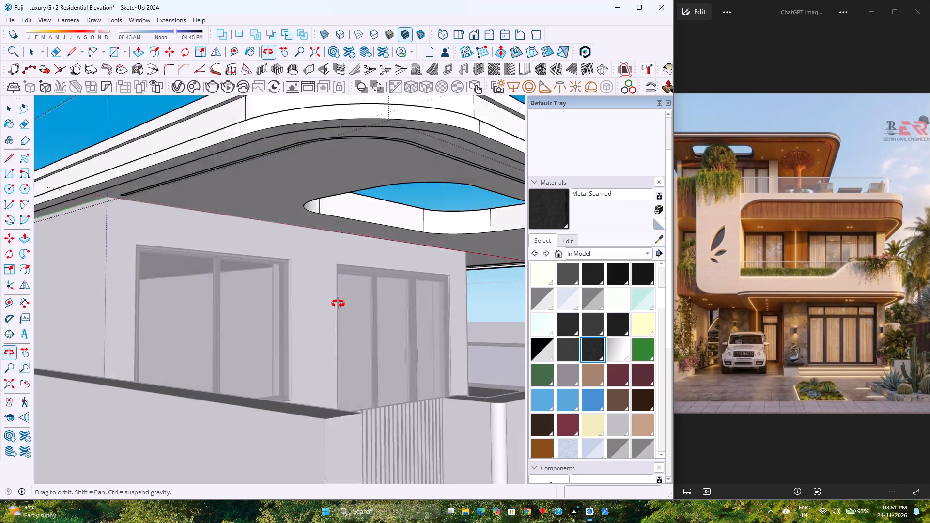
middle_drag(338, 304, 359, 307)
middle_click(359, 307)
scroll(123, 170, up, 18)
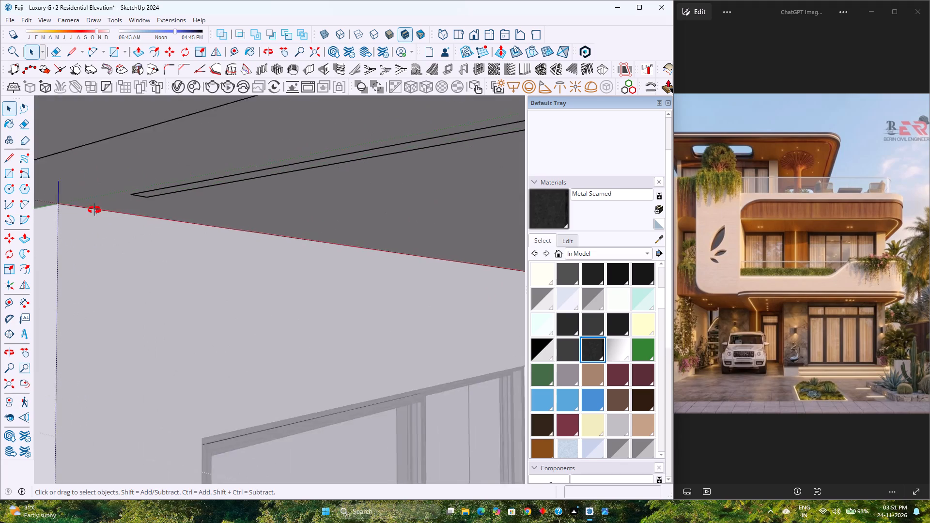
middle_drag(95, 211, 312, 229)
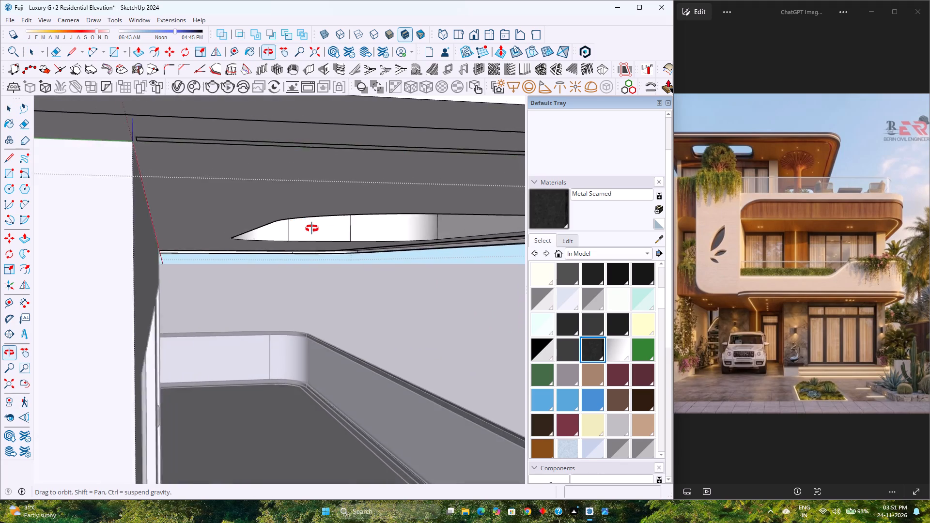
middle_drag(312, 229, 0, 243)
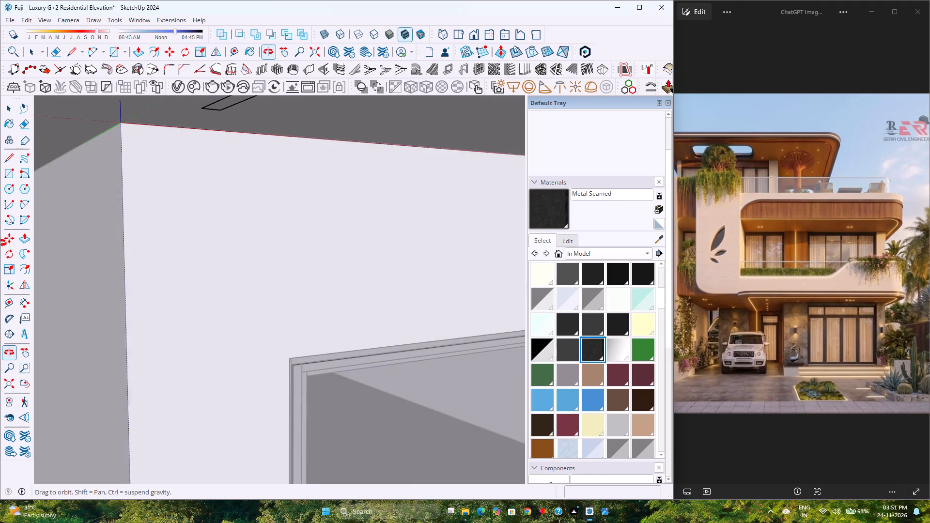
middle_drag(0, 243, 0, 246)
scroll(179, 208, down, 9)
middle_drag(188, 203, 112, 200)
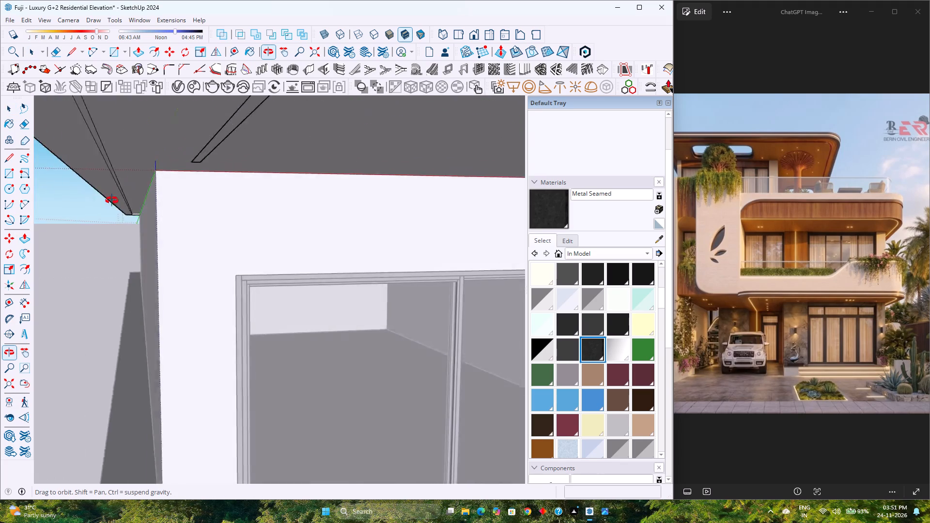
middle_drag(112, 200, 116, 194)
middle_click(116, 194)
scroll(116, 194, down, 6)
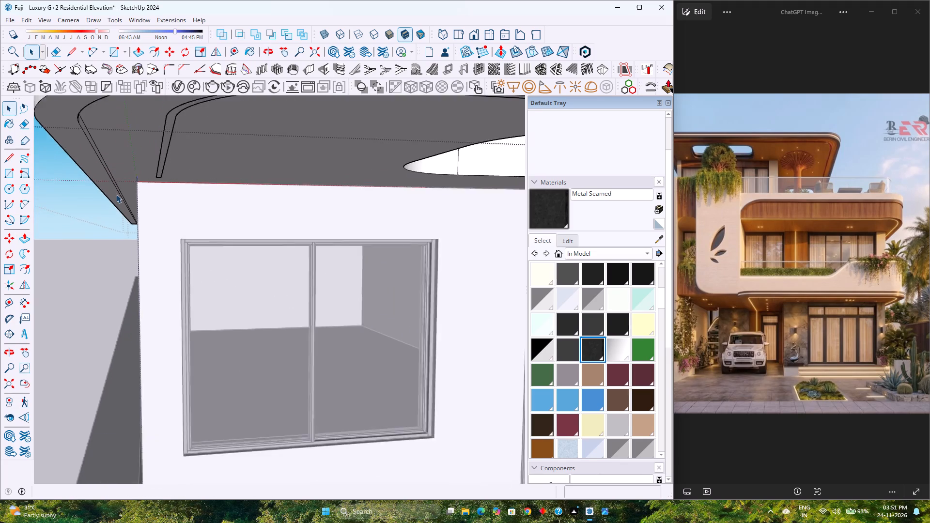
scroll(116, 194, down, 7)
key(Escape)
Move the roof group down 1 inch along the blue axis toward the top-floor walls.
click(166, 154)
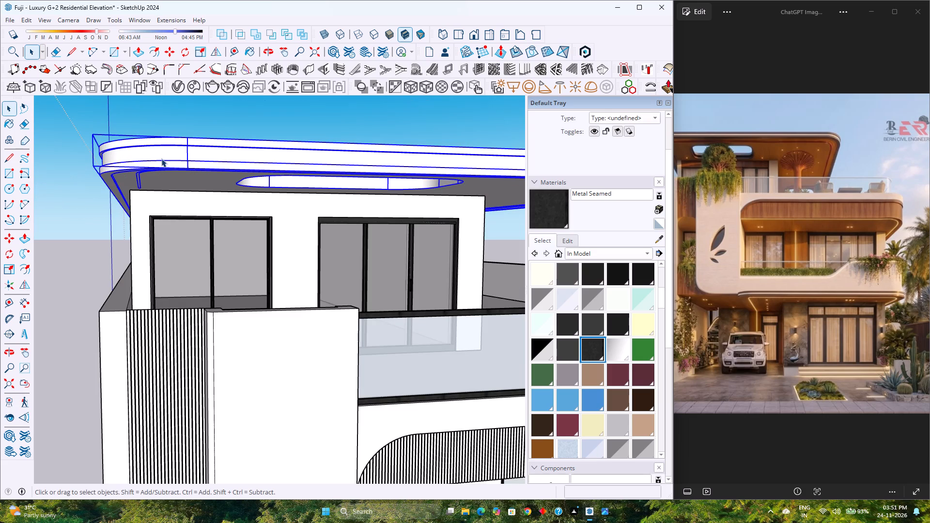
key(m)
click(92, 168)
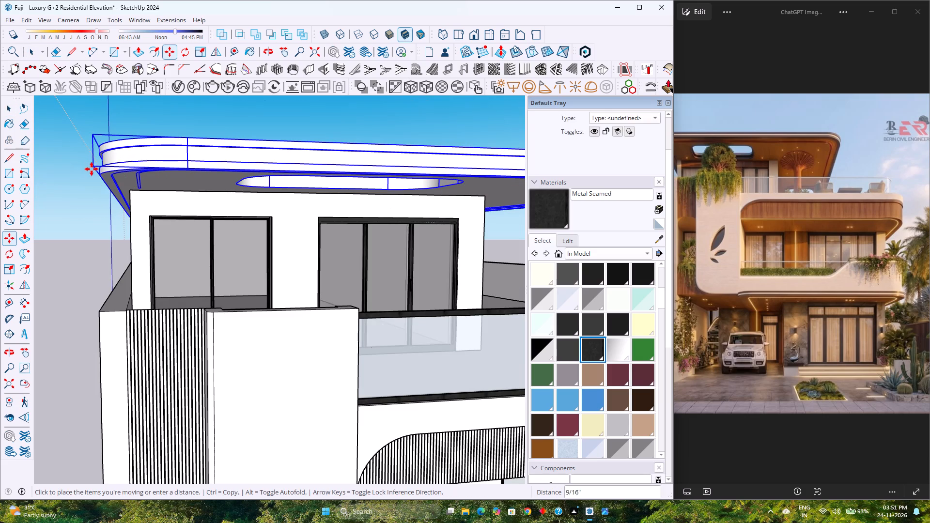
key(Up)
key(1)
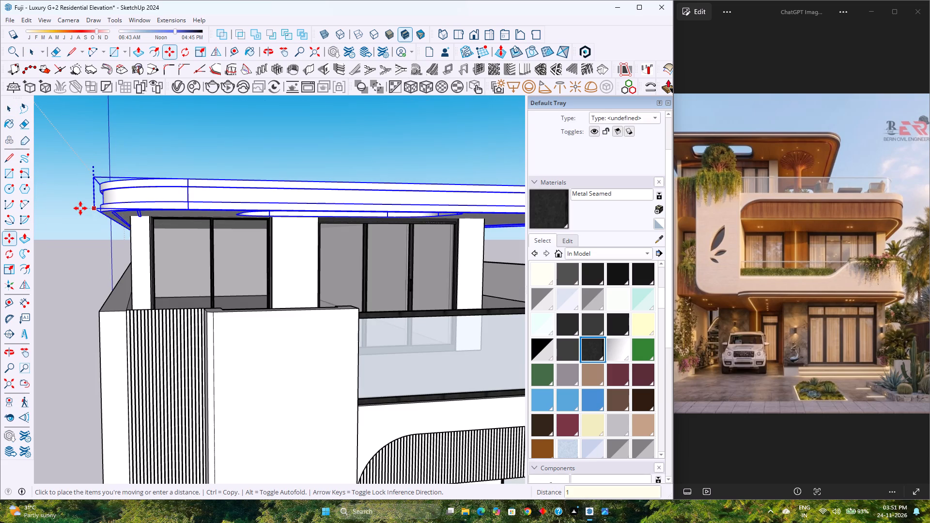
key(Return)
key(space)
key(Escape)
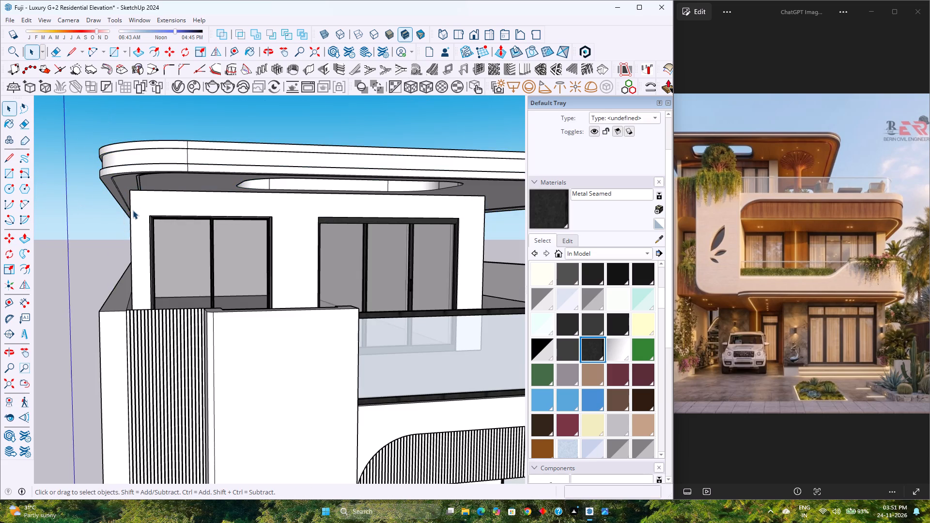
Check where the roof underside meets the top-floor wall corner and save the model.
scroll(135, 210, up, 6)
middle_drag(126, 191, 195, 175)
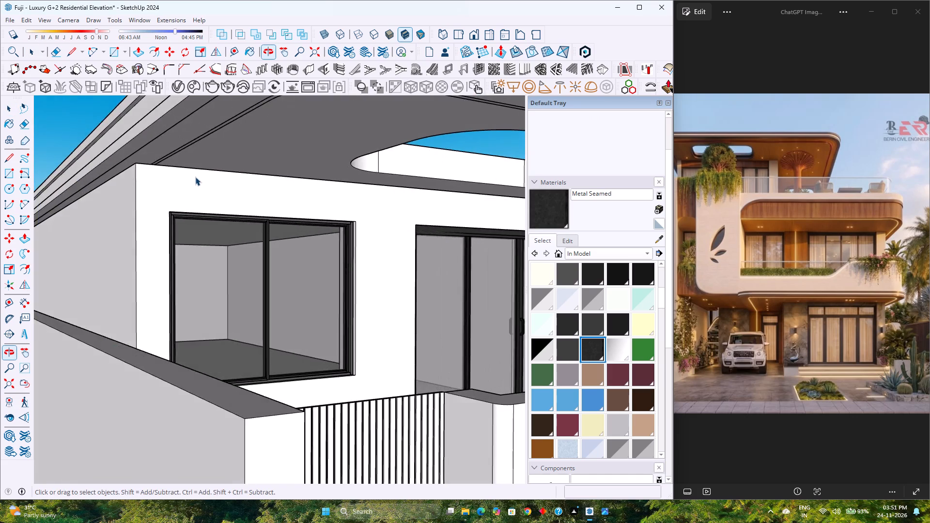
scroll(196, 180, down, 20)
middle_drag(222, 182, 129, 194)
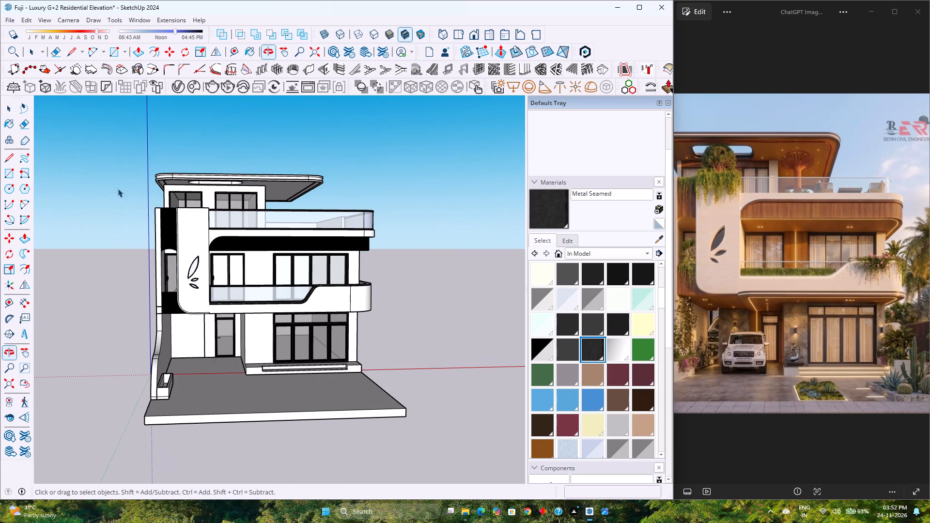
key(ctrl+s)
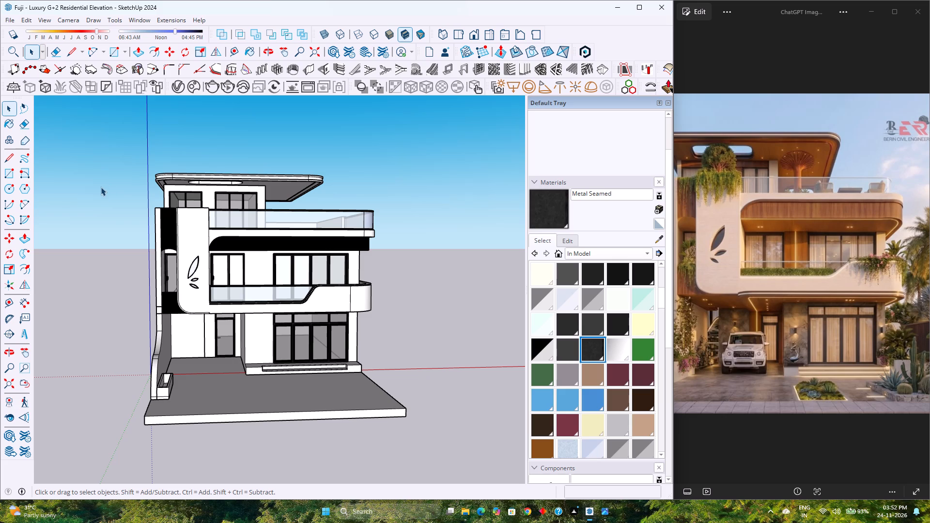
Examine the vertical slats around the rounded corner of the band beneath the upper balcony, from below and from the front.
scroll(120, 190, down, 1)
scroll(197, 250, up, 4)
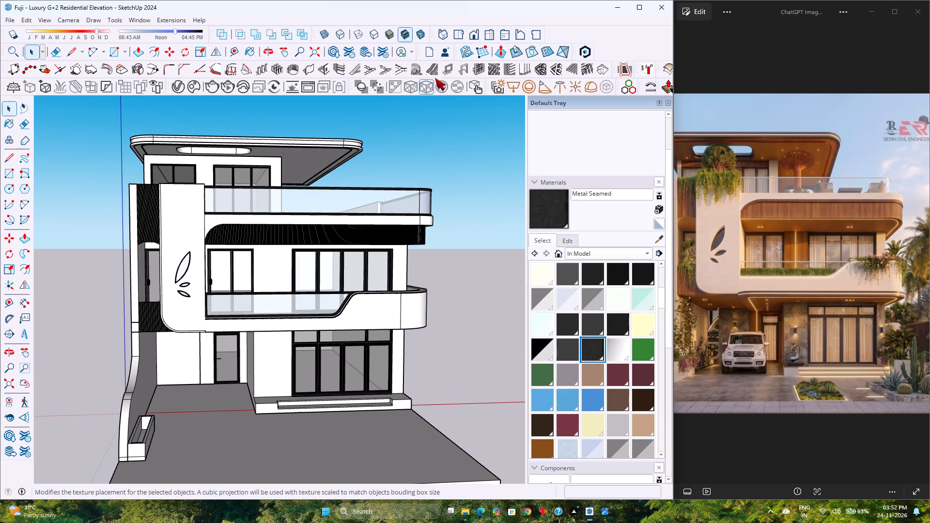
click(478, 34)
scroll(333, 251, down, 4)
scroll(332, 262, up, 3)
middle_drag(335, 264, 276, 214)
scroll(377, 169, up, 5)
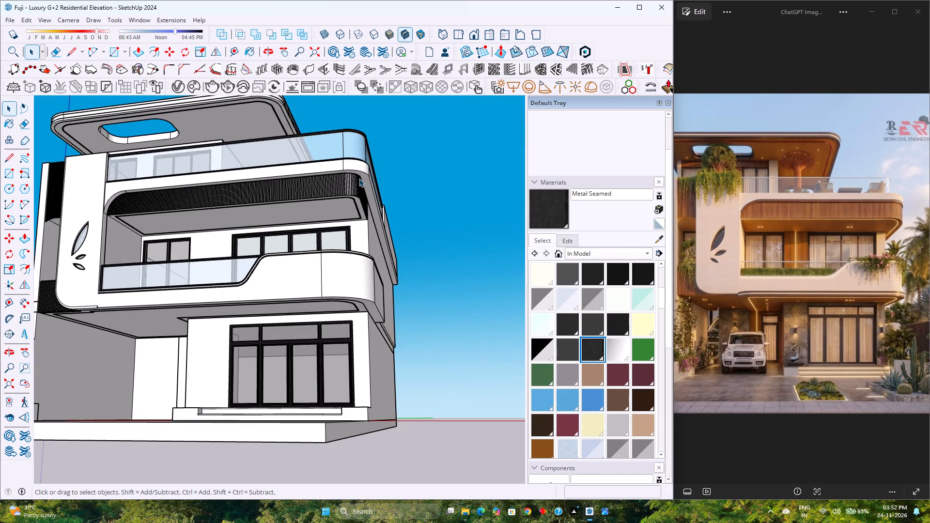
scroll(359, 178, up, 13)
scroll(341, 218, up, 5)
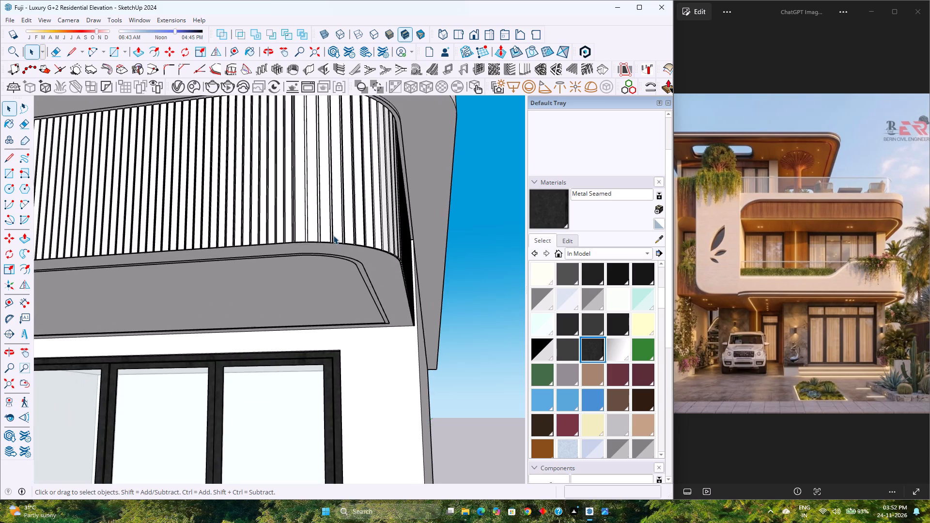
scroll(333, 235, up, 7)
middle_drag(329, 240, 481, 162)
middle_click(482, 162)
scroll(341, 260, up, 8)
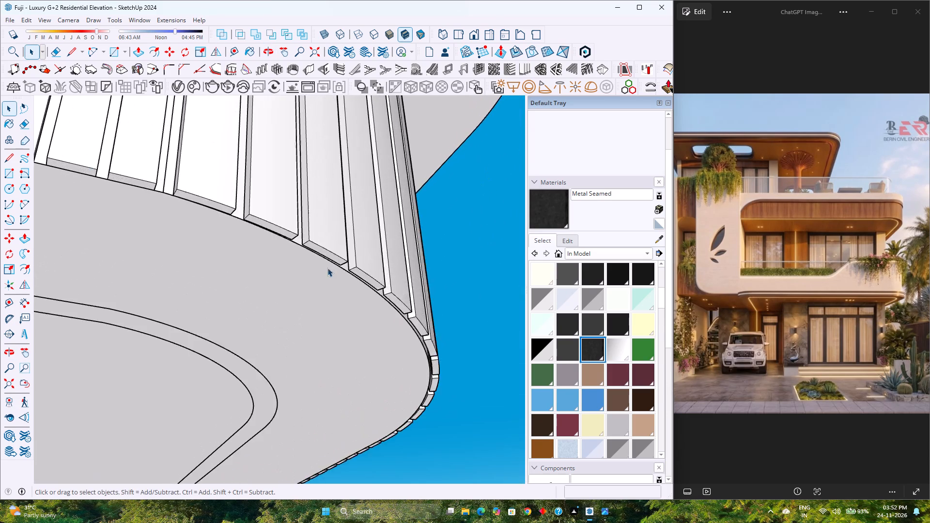
scroll(327, 268, up, 5)
middle_drag(321, 266, 444, 256)
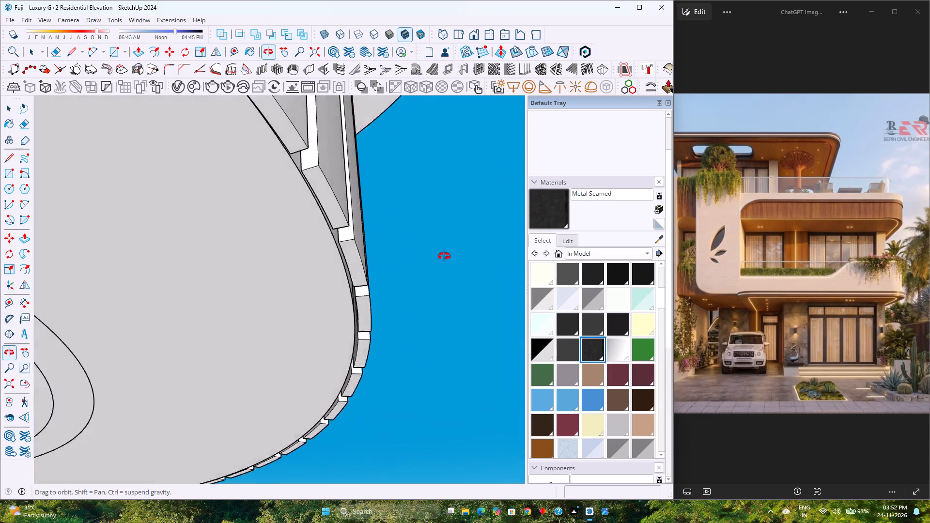
middle_drag(444, 256, 378, 207)
scroll(332, 255, up, 7)
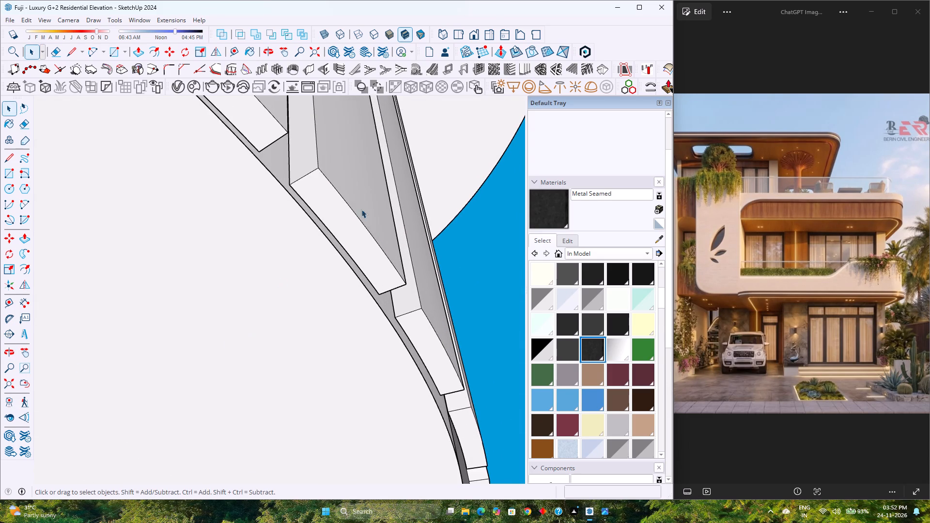
scroll(366, 208, down, 2)
middle_drag(320, 241, 426, 354)
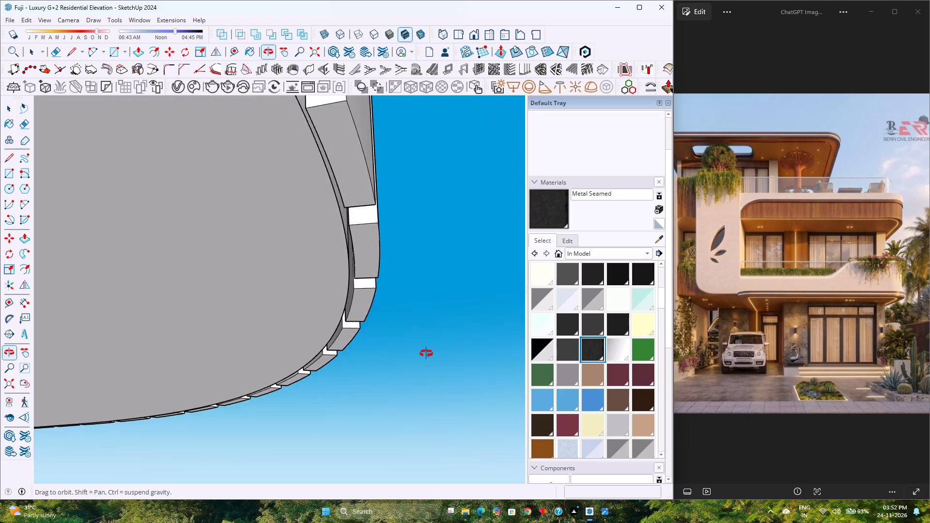
middle_drag(426, 354, 433, 288)
middle_click(433, 288)
scroll(359, 305, down, 5)
middle_drag(359, 306, 292, 376)
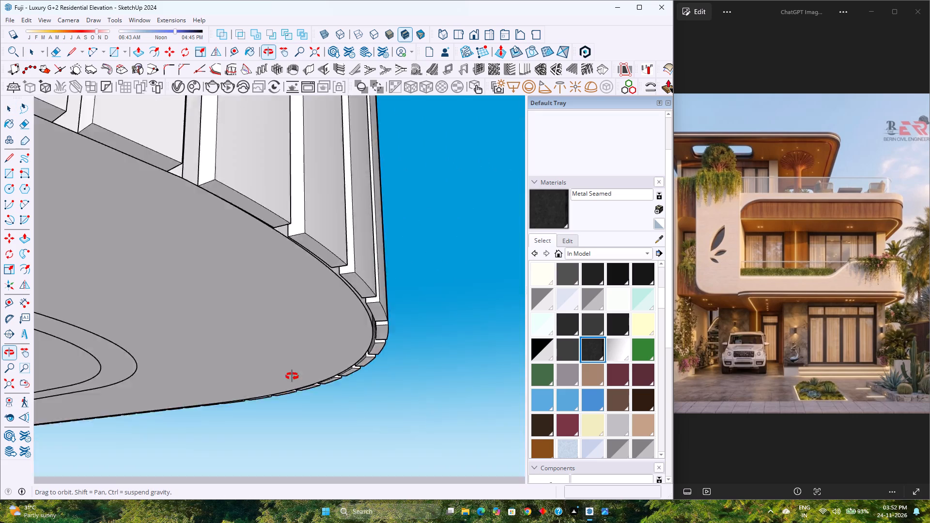
middle_drag(292, 376, 185, 411)
scroll(311, 354, down, 8)
middle_drag(348, 308, 252, 339)
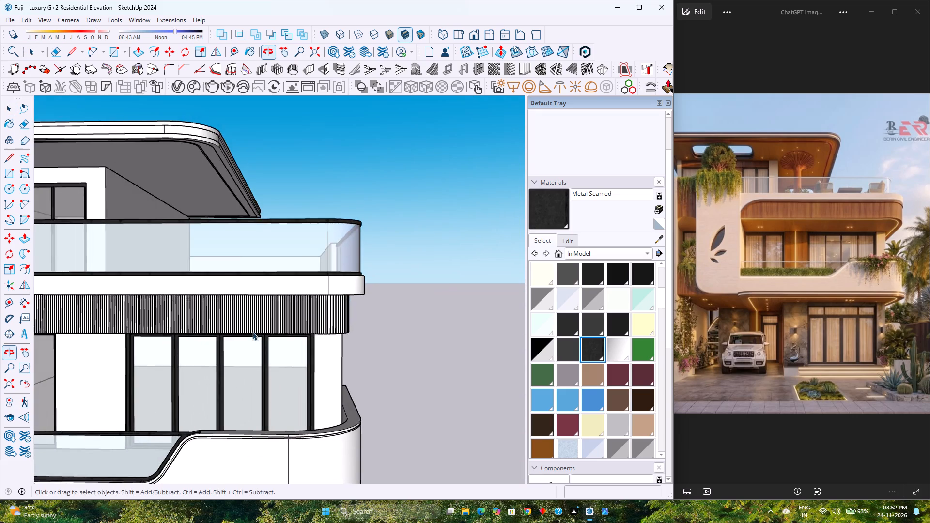
Review the whole house from the front, the boundary-wall side and above, checking the roof, balconies and facade openings.
scroll(255, 327, down, 7)
middle_drag(189, 335, 306, 300)
middle_click(306, 300)
scroll(245, 290, up, 3)
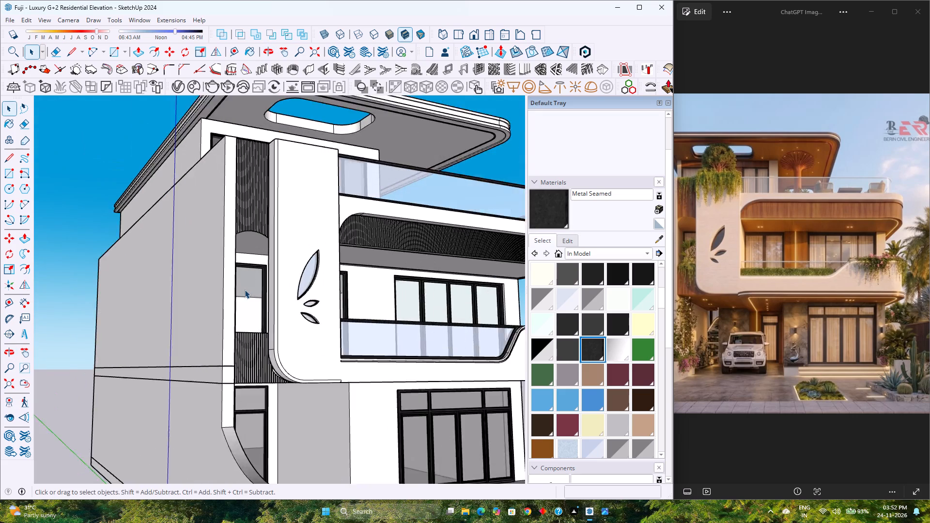
scroll(245, 290, up, 2)
middle_drag(273, 293, 230, 321)
middle_click(230, 321)
scroll(184, 358, down, 9)
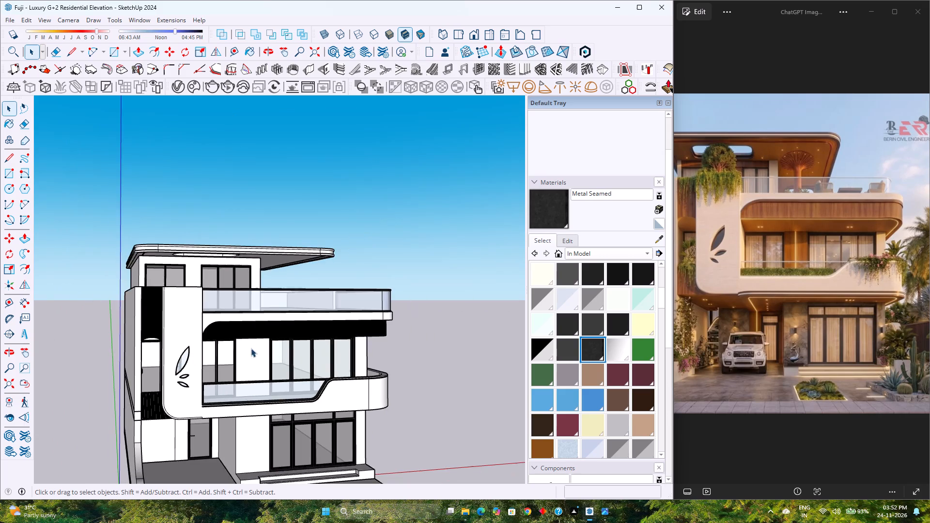
middle_drag(290, 347, 377, 234)
middle_click(377, 234)
scroll(373, 240, down, 8)
middle_drag(373, 240, 477, 391)
scroll(343, 265, up, 4)
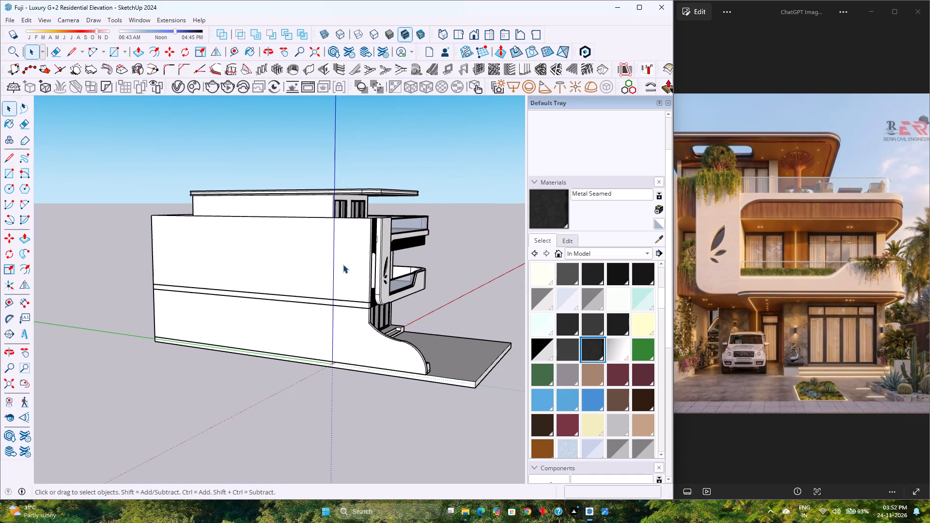
middle_drag(312, 257, 138, 261)
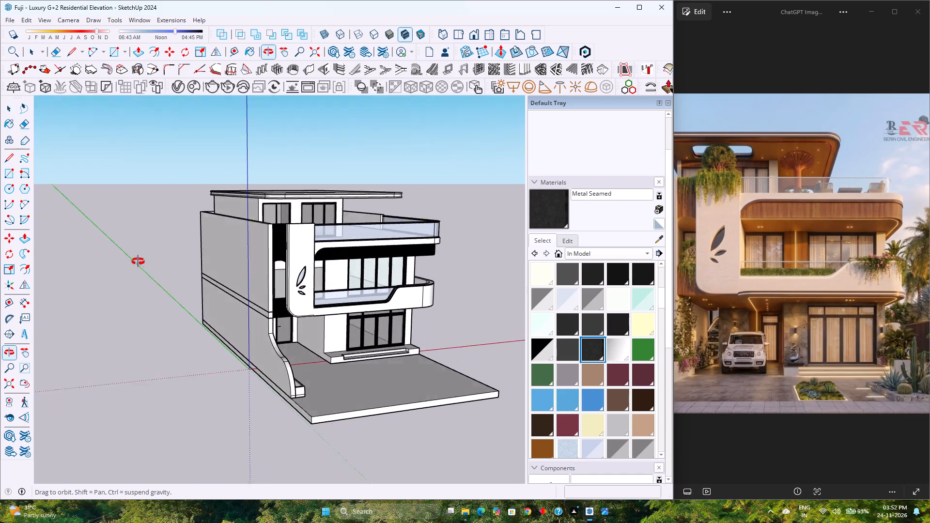
middle_drag(138, 261, 151, 233)
middle_drag(155, 235, 165, 238)
middle_drag(310, 247, 414, 254)
middle_click(414, 254)
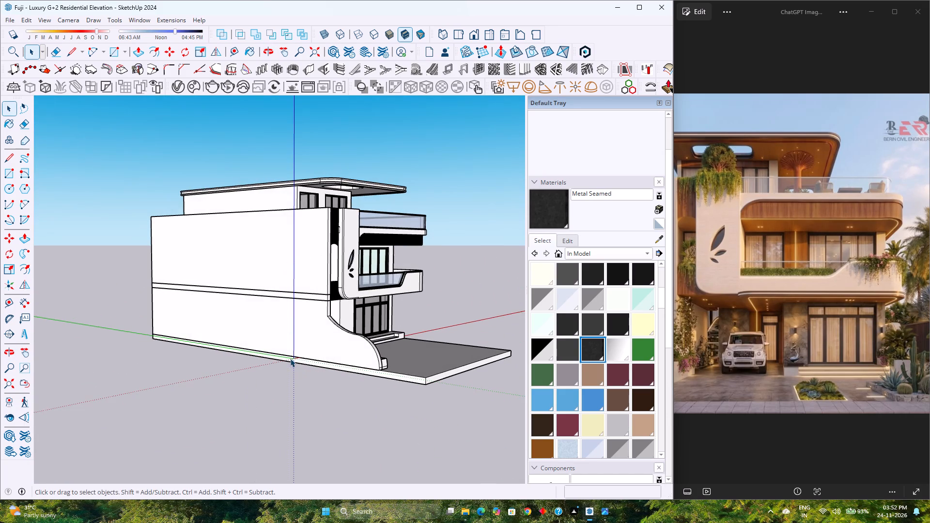
scroll(282, 353, up, 2)
scroll(351, 287, up, 2)
middle_drag(352, 287, 107, 329)
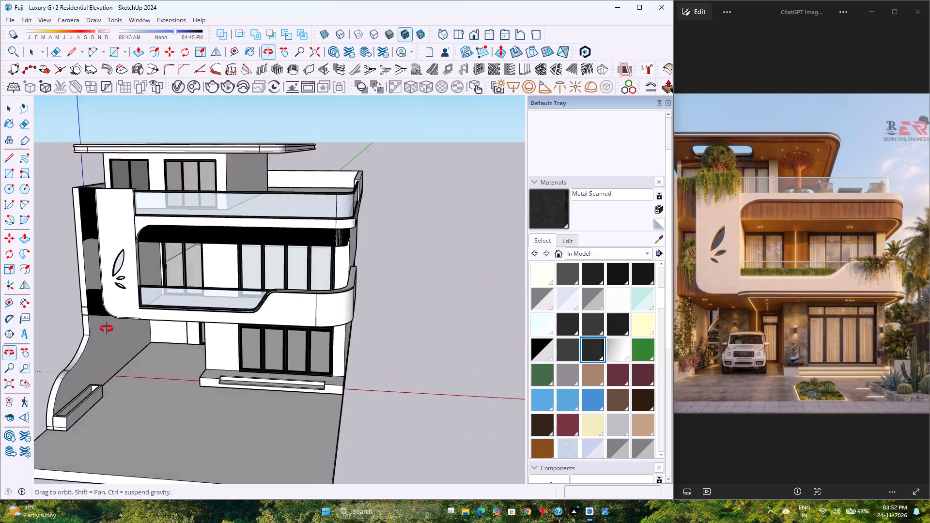
middle_drag(107, 329, 339, 337)
middle_click(355, 335)
scroll(365, 330, down, 3)
middle_drag(411, 328, 207, 391)
middle_drag(184, 391, 173, 390)
middle_drag(121, 356, 111, 339)
scroll(286, 284, up, 4)
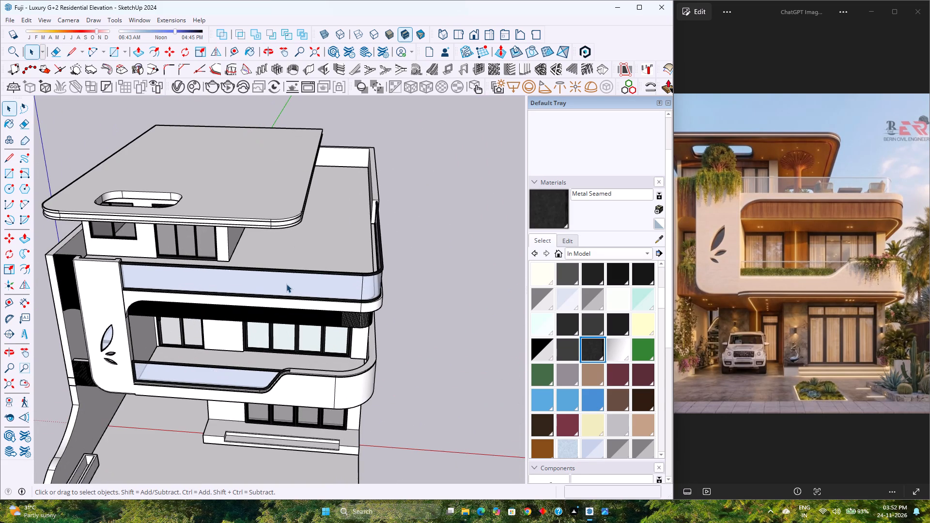
middle_drag(257, 350, 301, 254)
scroll(257, 349, up, 1)
scroll(301, 254, down, 7)
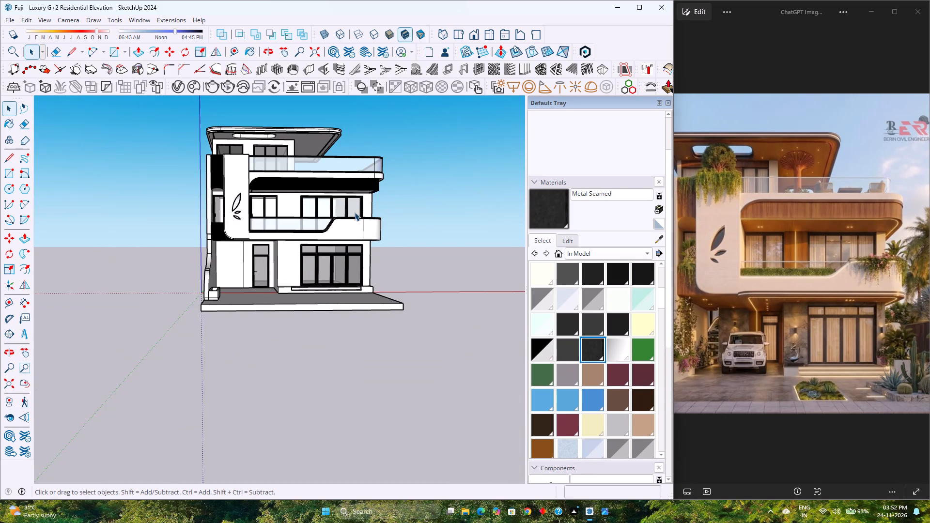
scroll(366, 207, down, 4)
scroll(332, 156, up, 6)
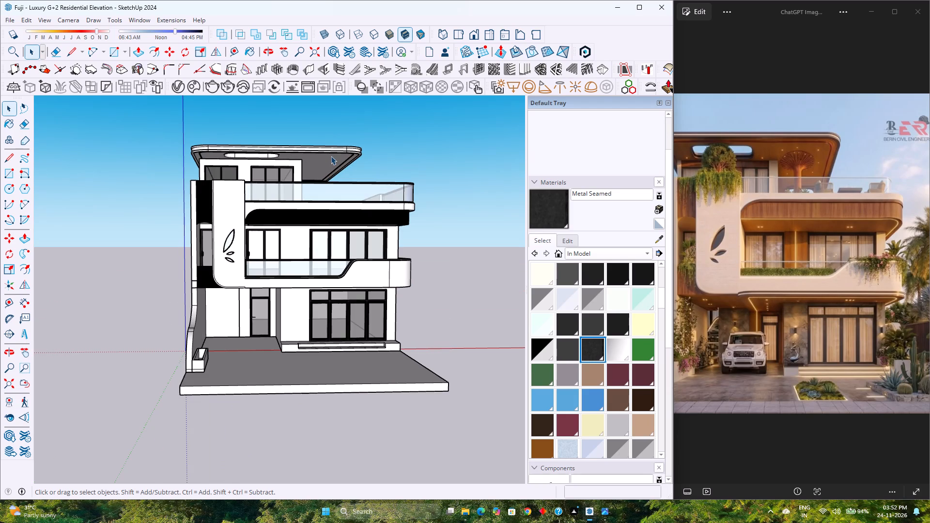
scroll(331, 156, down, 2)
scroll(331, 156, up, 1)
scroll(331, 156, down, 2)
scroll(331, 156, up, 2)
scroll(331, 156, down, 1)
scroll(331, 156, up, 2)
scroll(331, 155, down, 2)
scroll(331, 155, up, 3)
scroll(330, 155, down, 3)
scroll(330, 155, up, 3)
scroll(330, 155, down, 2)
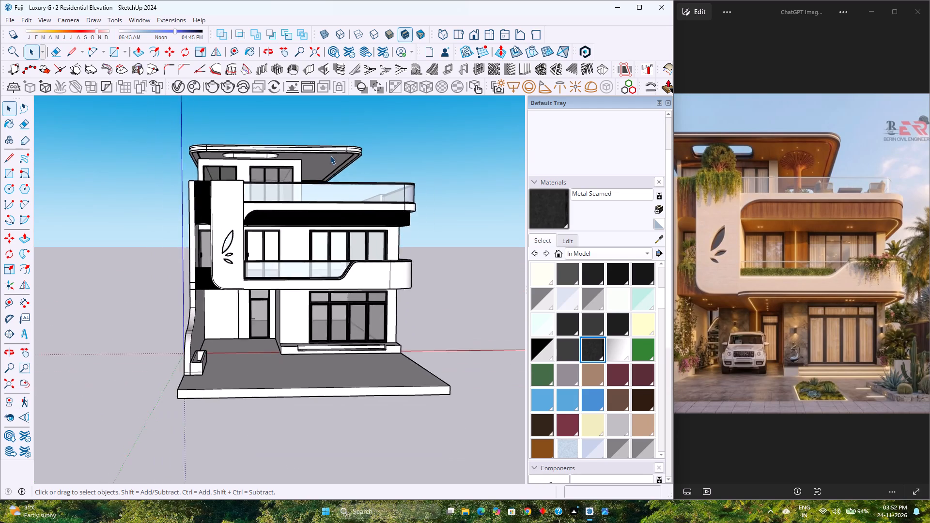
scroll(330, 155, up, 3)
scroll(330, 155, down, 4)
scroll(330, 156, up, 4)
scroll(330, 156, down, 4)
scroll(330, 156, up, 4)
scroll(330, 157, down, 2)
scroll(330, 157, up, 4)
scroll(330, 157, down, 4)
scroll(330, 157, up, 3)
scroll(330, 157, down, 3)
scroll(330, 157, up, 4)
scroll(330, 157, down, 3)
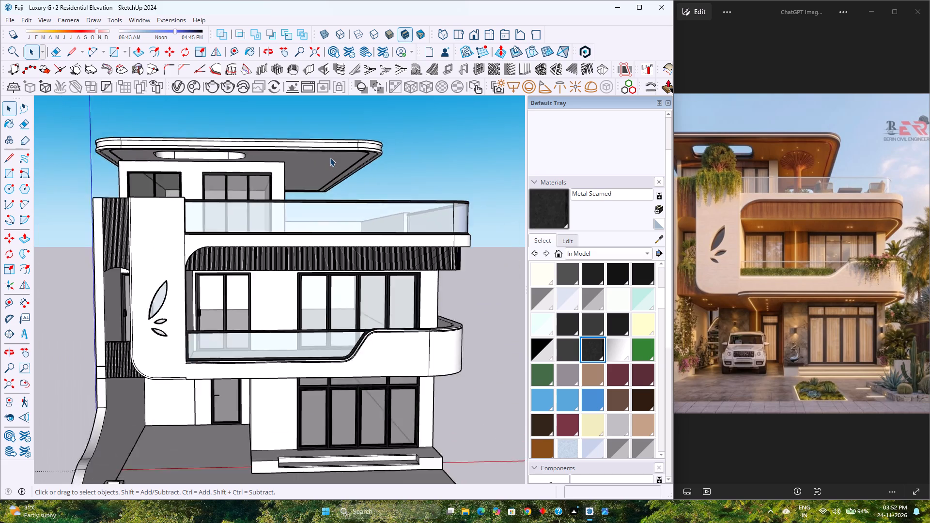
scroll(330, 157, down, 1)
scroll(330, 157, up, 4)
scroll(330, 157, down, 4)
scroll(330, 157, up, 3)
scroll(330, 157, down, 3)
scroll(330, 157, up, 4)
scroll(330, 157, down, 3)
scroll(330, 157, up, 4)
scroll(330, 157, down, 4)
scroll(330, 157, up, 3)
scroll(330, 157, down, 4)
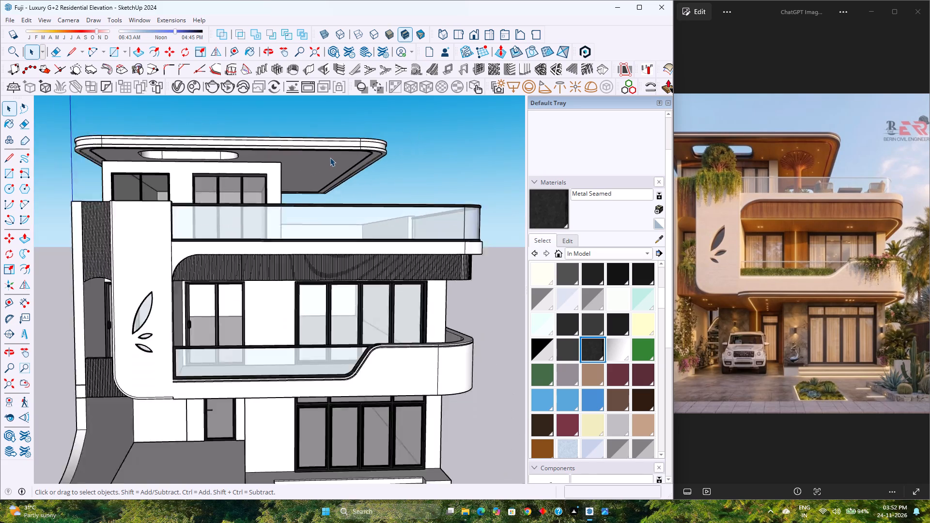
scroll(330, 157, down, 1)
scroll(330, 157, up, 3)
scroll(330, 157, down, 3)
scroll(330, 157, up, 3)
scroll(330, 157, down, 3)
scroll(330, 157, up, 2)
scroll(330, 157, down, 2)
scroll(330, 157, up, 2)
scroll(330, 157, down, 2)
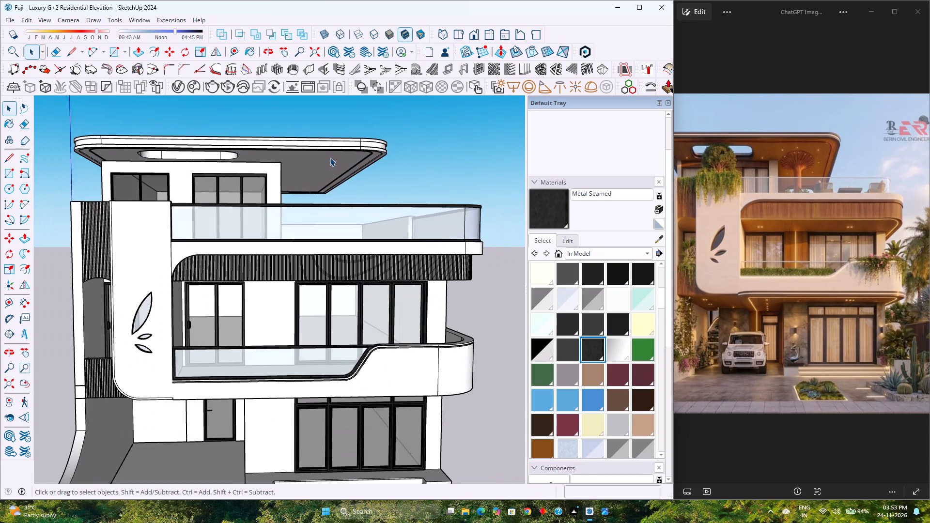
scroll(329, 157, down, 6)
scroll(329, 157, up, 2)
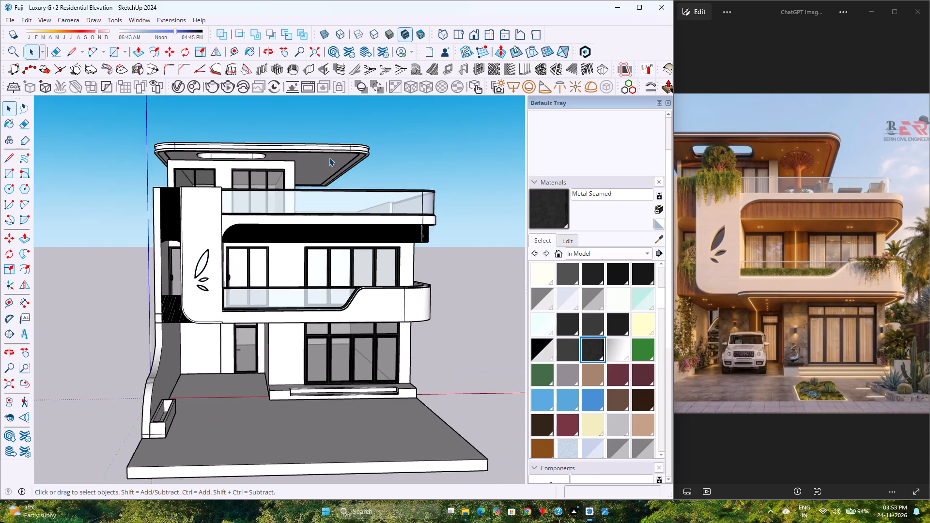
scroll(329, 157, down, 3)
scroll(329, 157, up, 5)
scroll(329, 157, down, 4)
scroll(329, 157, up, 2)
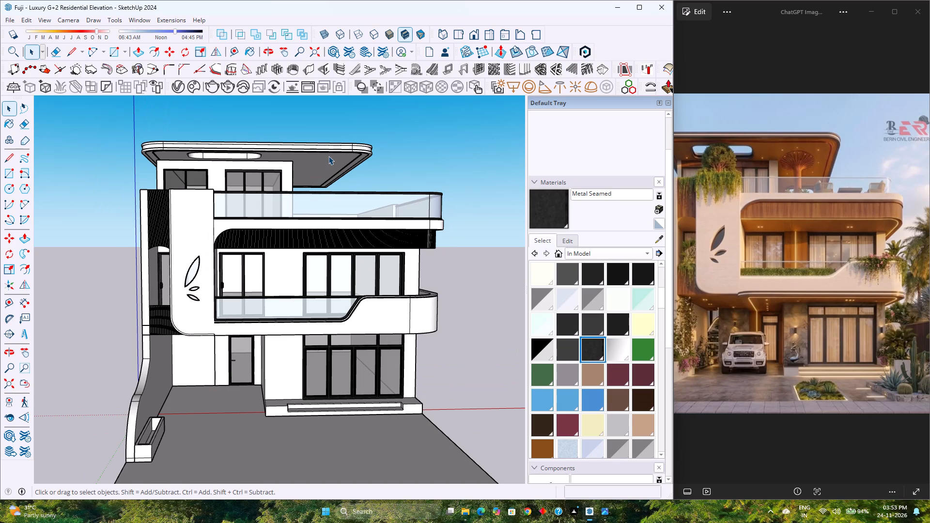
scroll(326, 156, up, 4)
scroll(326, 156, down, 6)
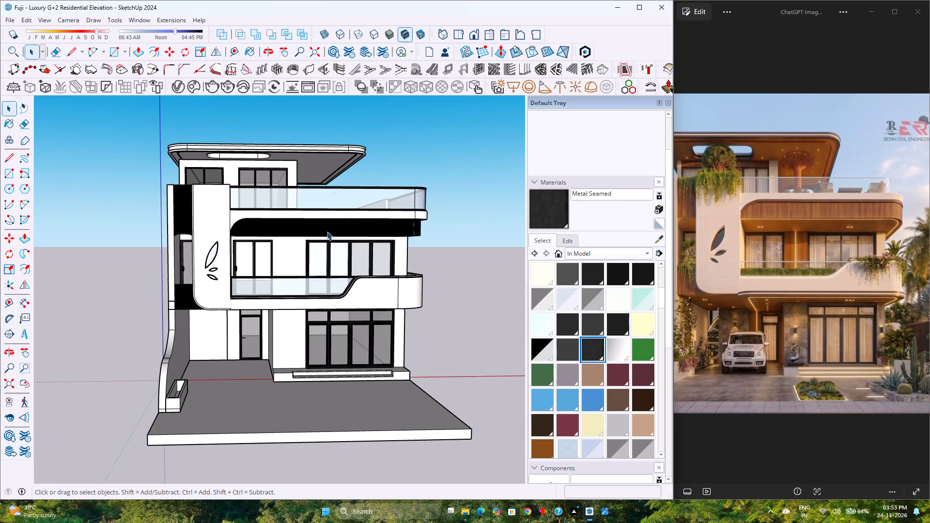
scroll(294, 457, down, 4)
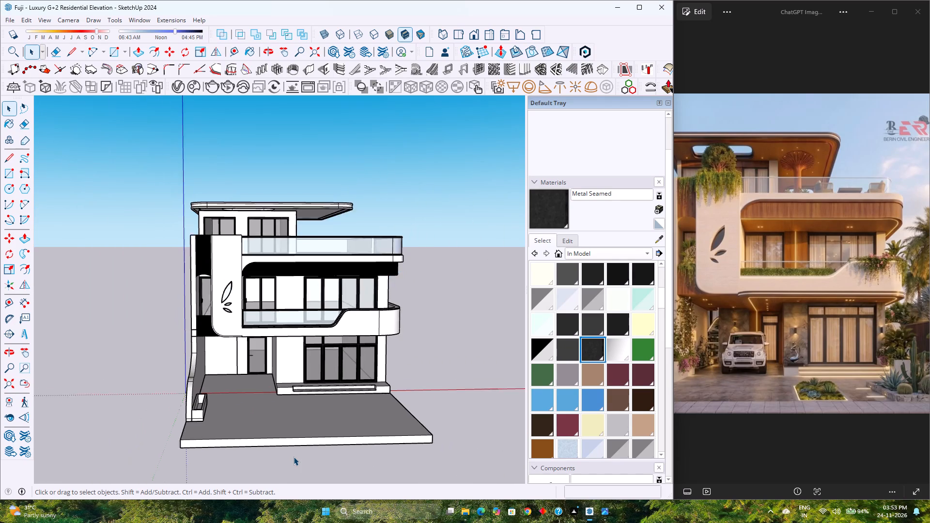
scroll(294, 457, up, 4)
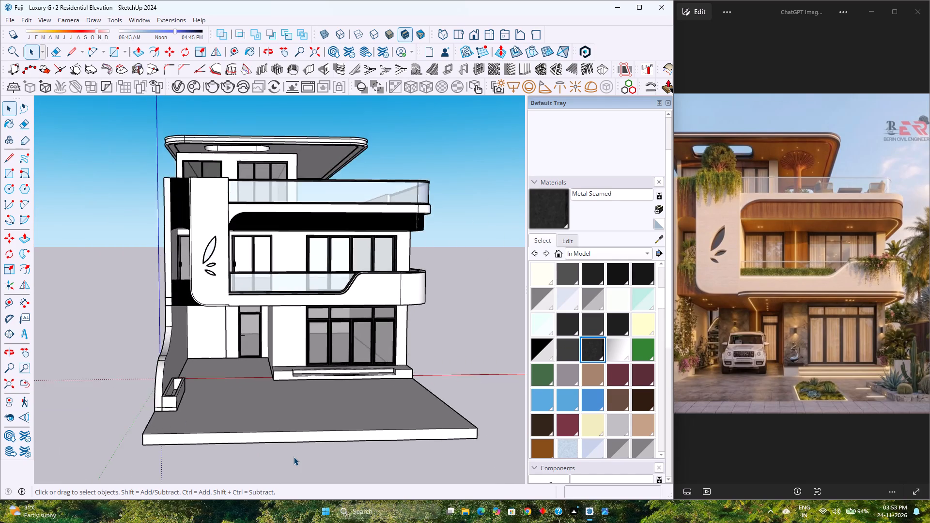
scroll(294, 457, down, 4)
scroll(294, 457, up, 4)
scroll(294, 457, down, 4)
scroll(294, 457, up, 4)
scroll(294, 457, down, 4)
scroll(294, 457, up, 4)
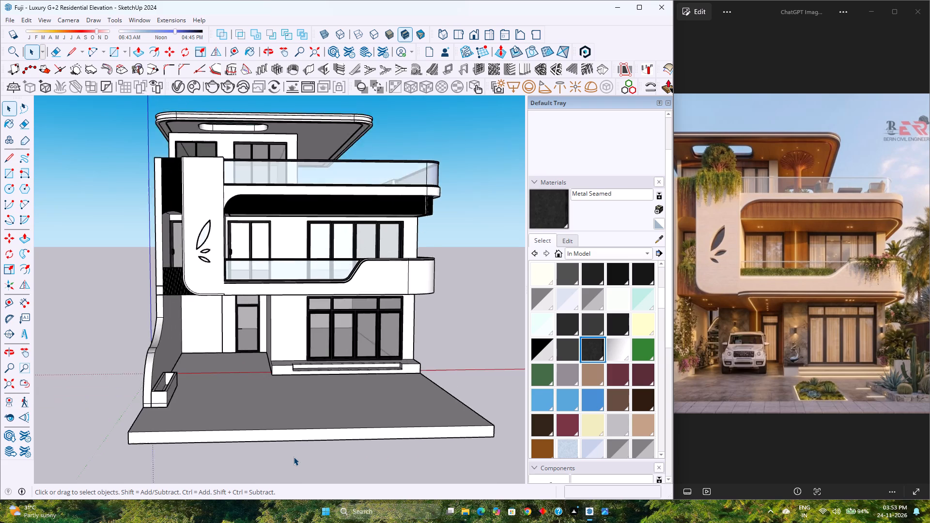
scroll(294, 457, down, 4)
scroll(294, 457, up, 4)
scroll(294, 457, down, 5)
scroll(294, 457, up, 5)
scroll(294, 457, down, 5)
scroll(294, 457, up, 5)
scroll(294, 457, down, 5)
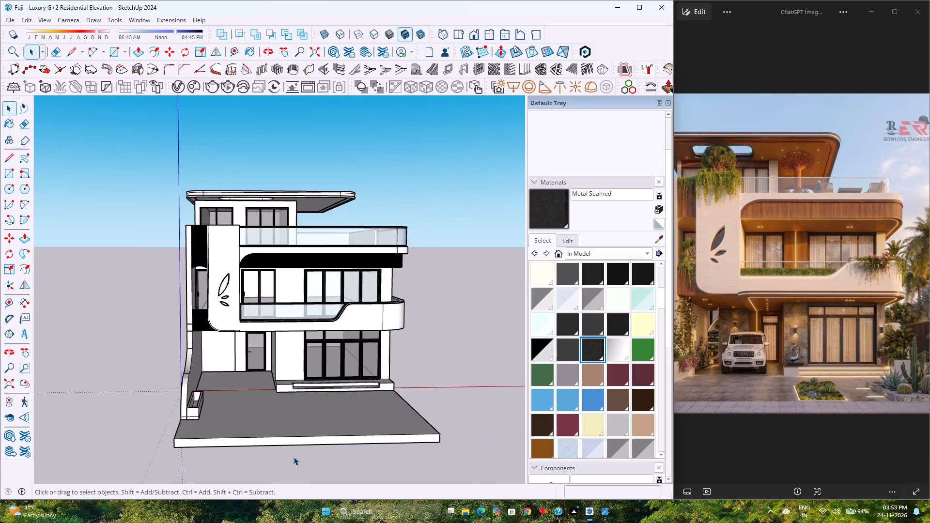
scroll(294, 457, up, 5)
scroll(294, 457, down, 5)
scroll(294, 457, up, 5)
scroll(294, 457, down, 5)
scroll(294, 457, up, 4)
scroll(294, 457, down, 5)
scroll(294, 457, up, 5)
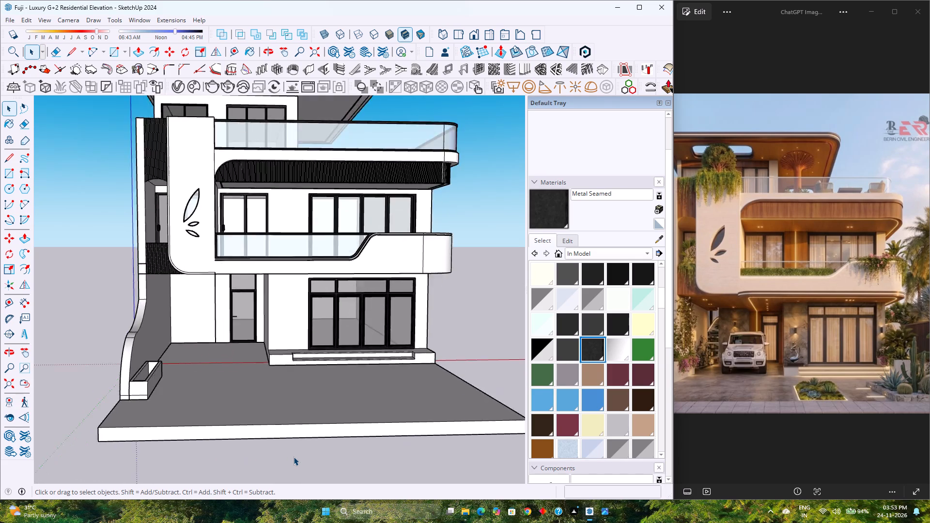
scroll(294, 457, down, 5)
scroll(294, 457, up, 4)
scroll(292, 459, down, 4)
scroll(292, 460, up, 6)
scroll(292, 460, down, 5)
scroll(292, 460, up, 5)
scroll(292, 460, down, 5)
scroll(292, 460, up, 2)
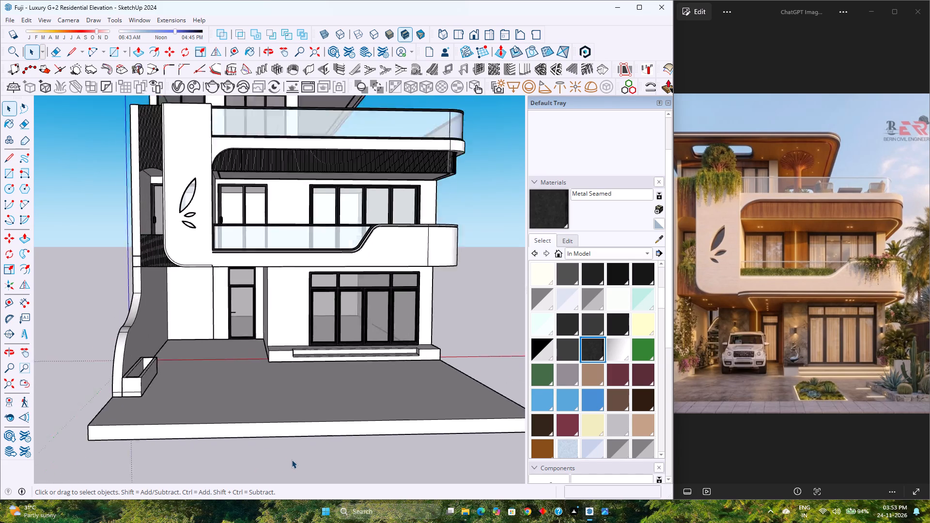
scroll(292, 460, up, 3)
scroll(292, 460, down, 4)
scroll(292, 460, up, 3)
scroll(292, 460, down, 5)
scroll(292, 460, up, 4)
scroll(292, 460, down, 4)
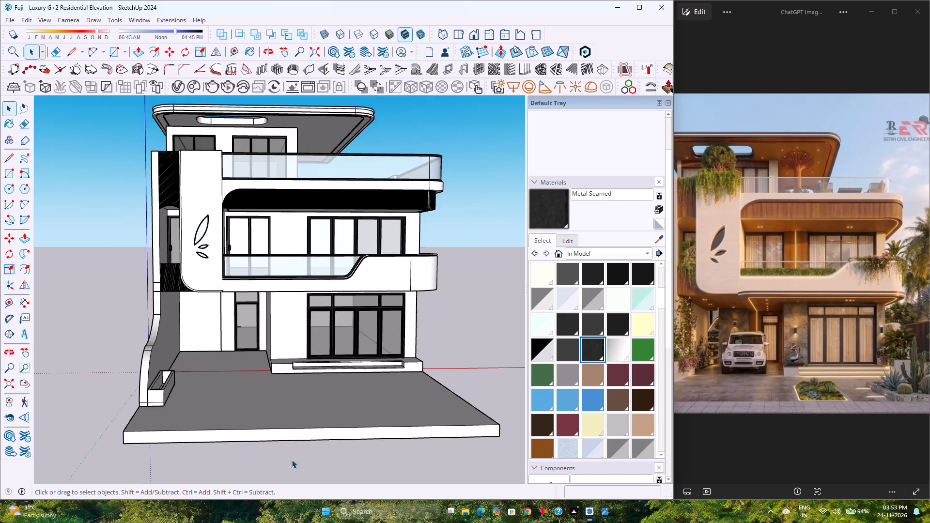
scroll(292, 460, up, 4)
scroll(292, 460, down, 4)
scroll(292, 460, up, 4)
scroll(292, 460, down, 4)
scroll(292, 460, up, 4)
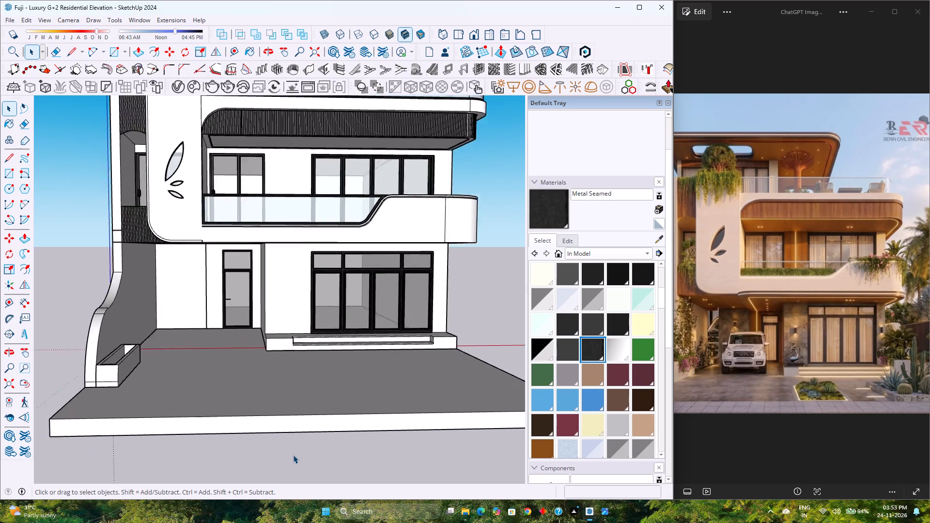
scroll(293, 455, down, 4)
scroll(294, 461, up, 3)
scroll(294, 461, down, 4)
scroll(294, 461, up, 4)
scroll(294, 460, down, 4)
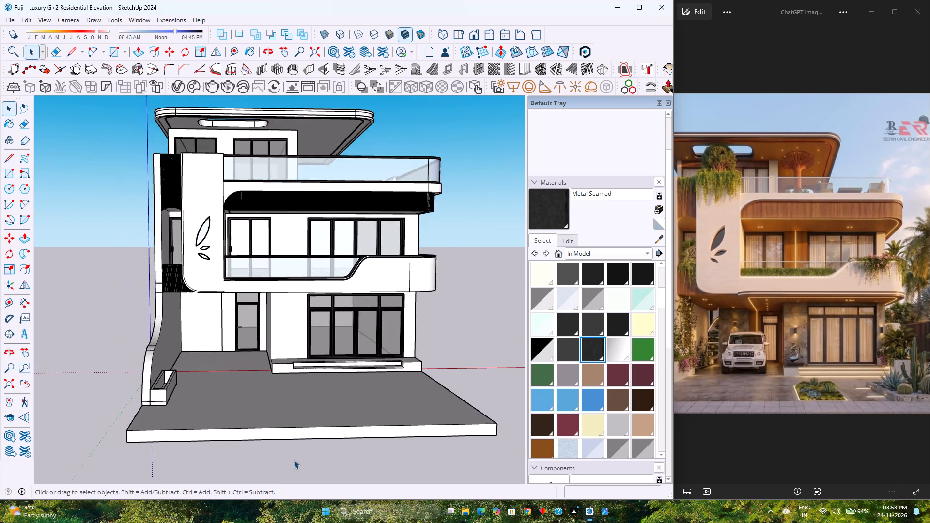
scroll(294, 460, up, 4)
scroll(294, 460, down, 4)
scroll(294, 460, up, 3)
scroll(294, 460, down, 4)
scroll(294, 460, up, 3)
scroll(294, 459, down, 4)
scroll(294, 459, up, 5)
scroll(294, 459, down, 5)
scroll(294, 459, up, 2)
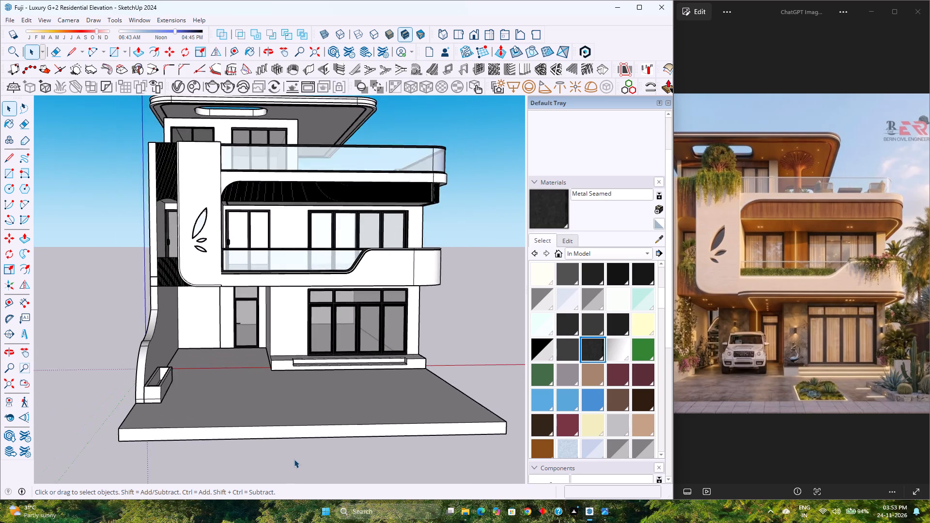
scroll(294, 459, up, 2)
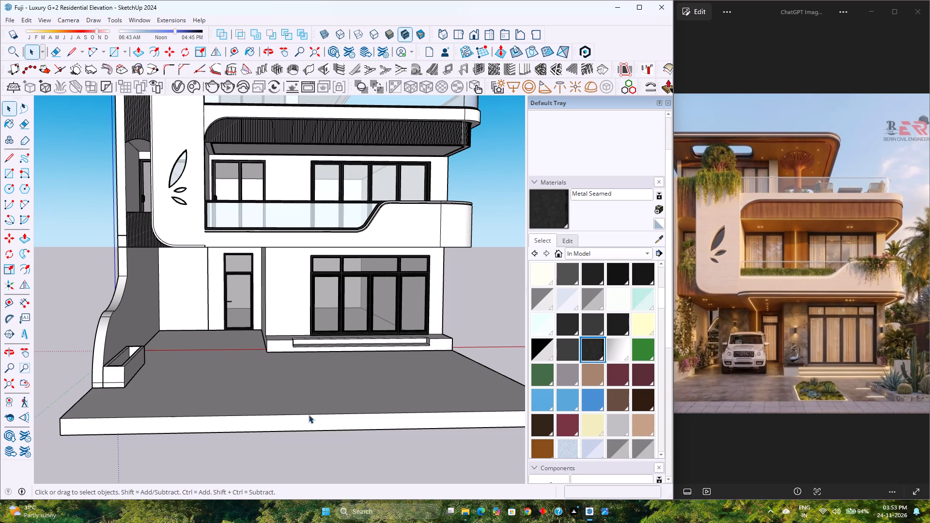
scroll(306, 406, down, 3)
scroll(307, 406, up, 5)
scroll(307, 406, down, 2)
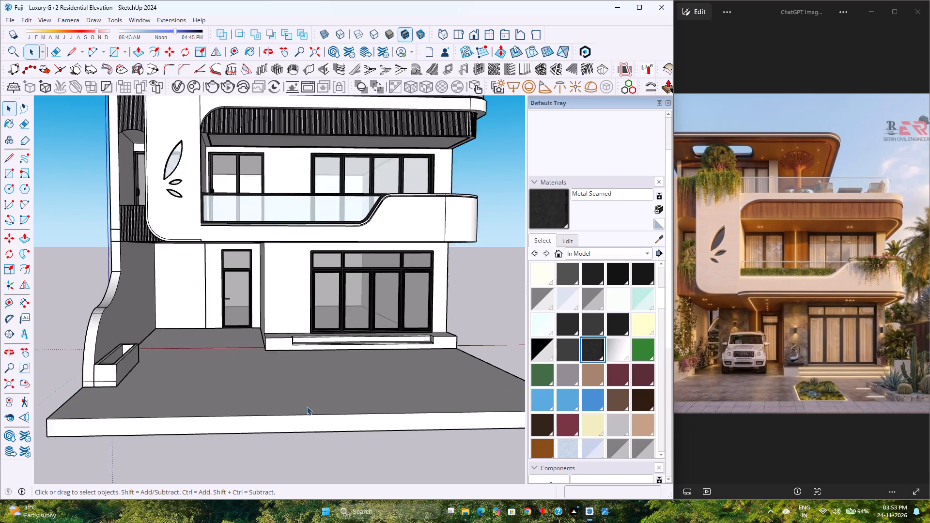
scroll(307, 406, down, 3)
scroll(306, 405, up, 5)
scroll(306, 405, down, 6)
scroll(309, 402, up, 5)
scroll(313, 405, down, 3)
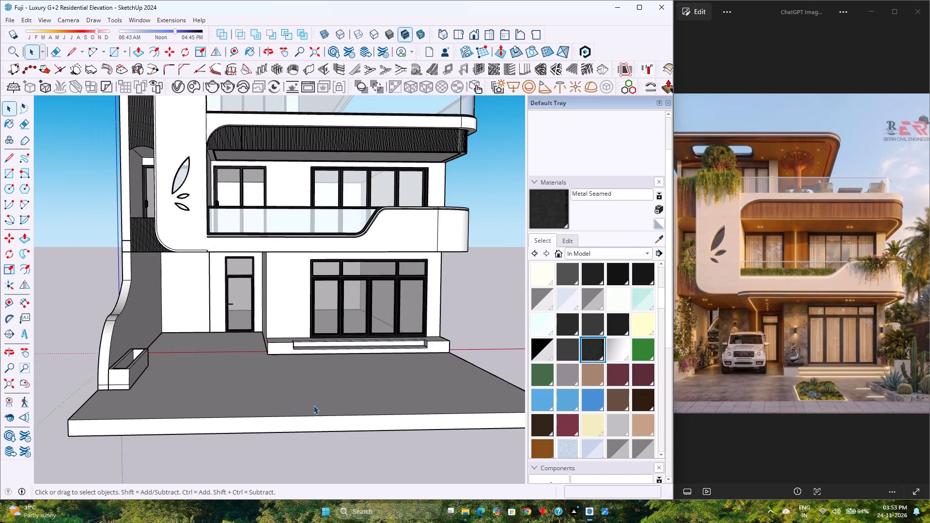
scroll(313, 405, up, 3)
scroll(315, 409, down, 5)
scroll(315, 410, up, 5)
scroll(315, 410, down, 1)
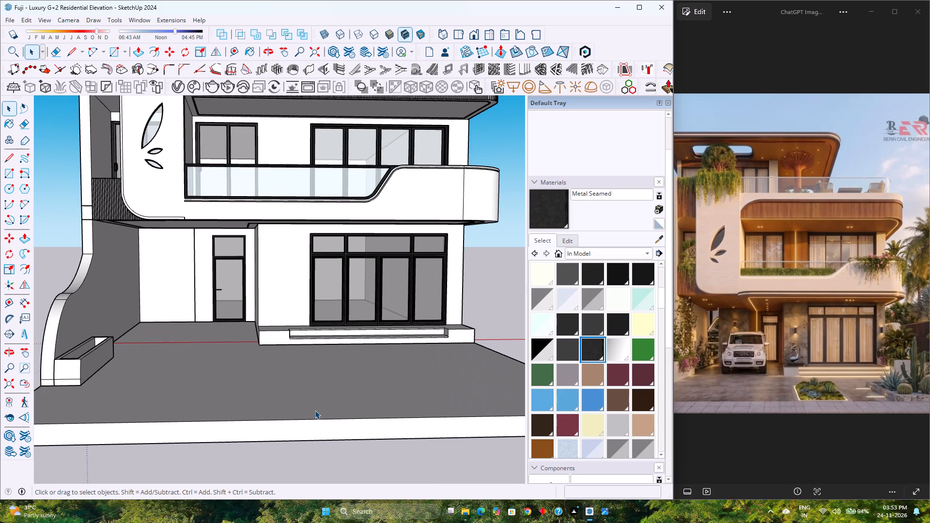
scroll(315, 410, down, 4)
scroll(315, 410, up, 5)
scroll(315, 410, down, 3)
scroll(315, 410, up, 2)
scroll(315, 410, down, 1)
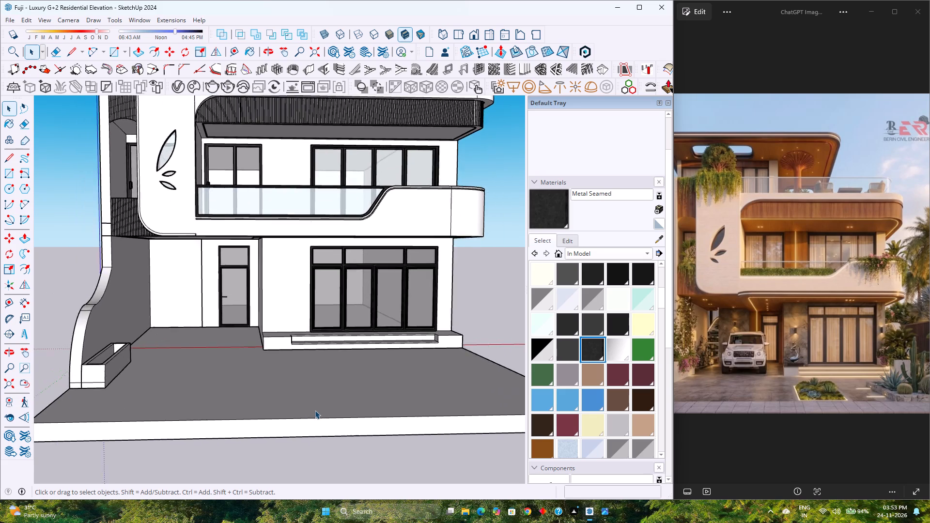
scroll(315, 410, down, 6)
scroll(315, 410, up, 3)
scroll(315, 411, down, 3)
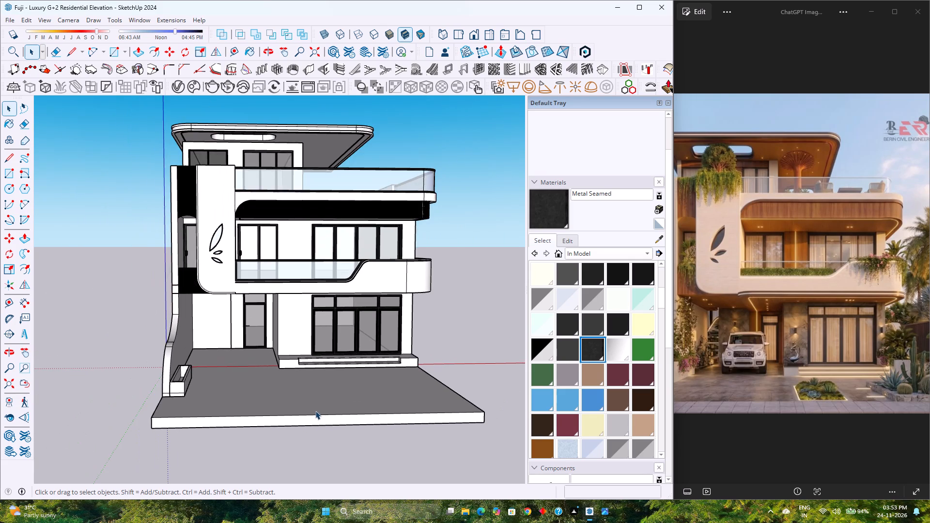
Review the house massing from an oblique front-corner angle and from the front, comparing the balconies and roof overhang with the reference.
middle_drag(326, 398, 260, 398)
scroll(259, 399, down, 3)
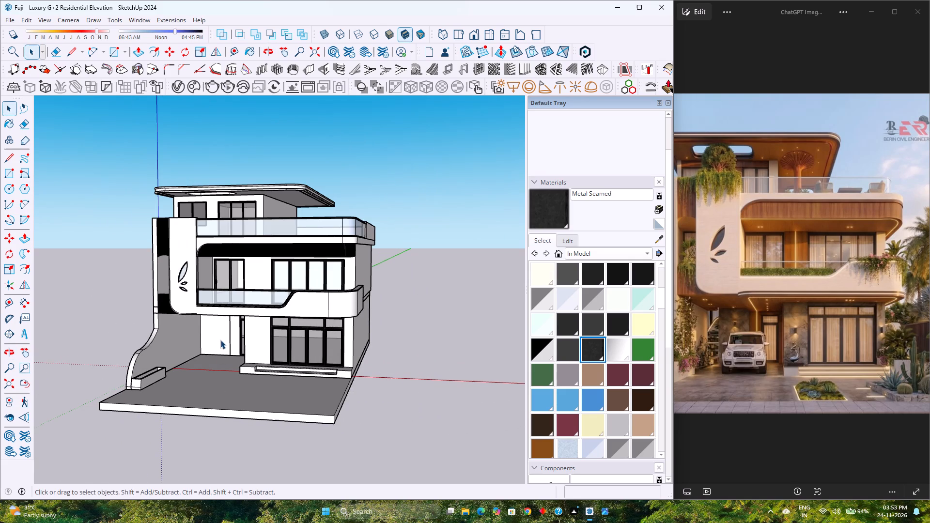
scroll(200, 282, up, 3)
scroll(199, 282, down, 4)
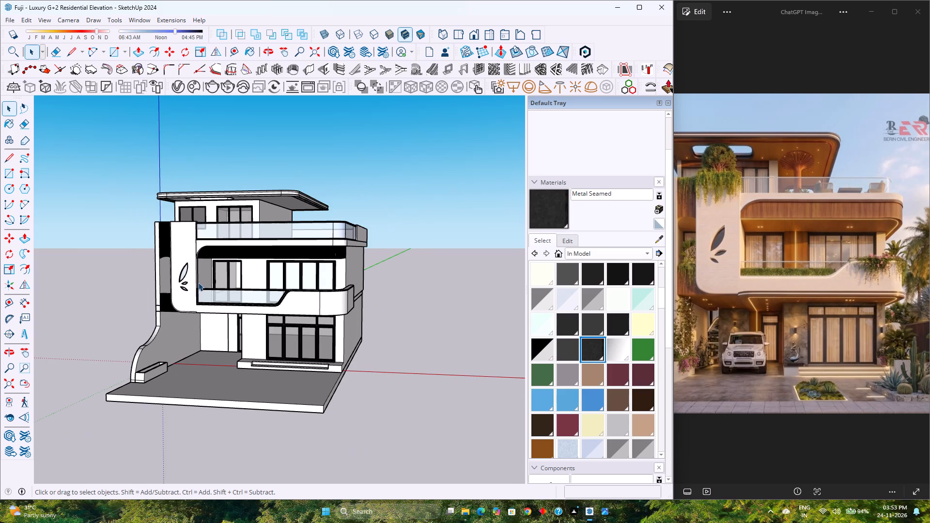
scroll(203, 299, up, 4)
scroll(203, 299, down, 4)
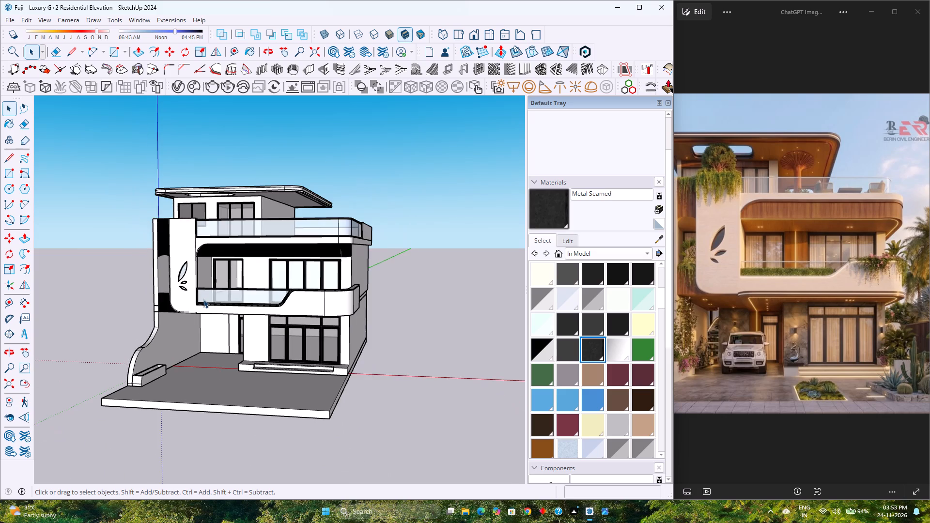
scroll(203, 299, up, 3)
scroll(203, 299, down, 3)
scroll(203, 299, up, 3)
scroll(203, 299, down, 3)
scroll(203, 299, up, 3)
scroll(203, 299, down, 3)
scroll(203, 299, up, 4)
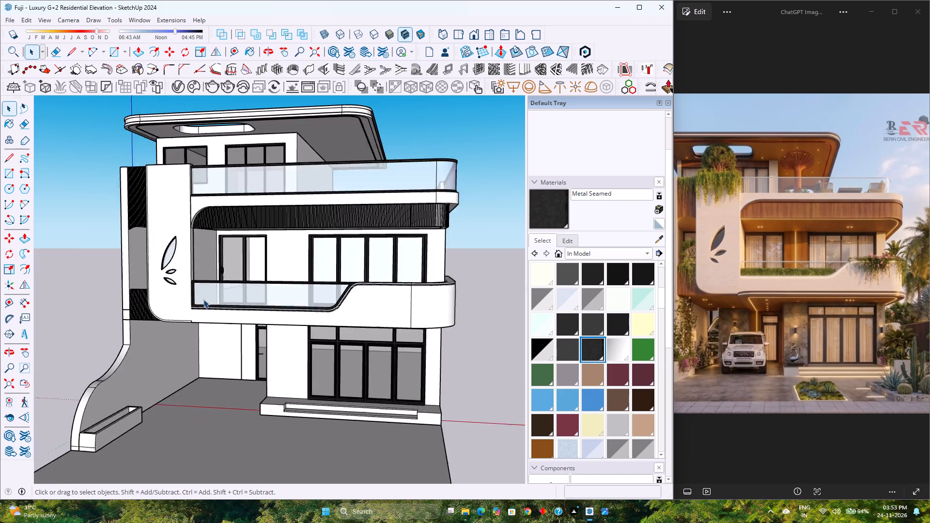
scroll(203, 299, down, 4)
scroll(203, 299, up, 4)
scroll(203, 299, down, 4)
scroll(203, 299, up, 3)
scroll(203, 299, down, 3)
middle_drag(213, 300, 275, 298)
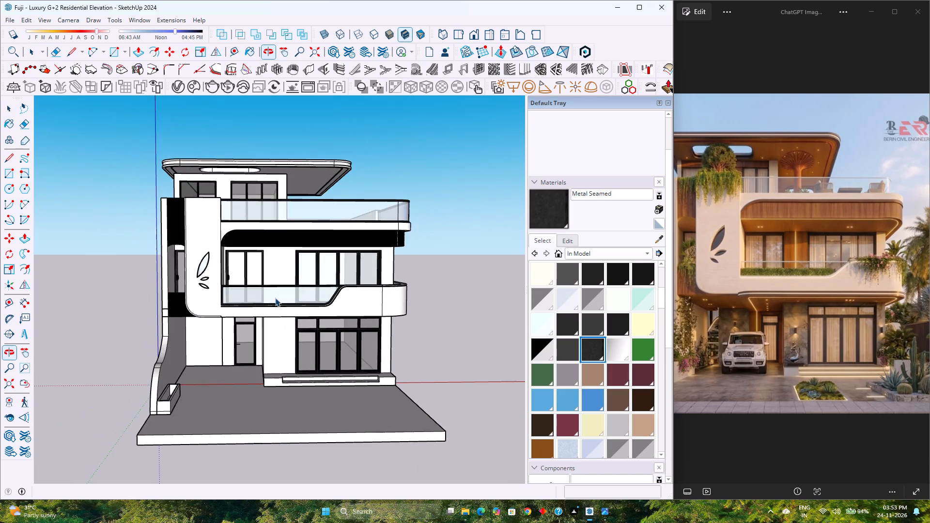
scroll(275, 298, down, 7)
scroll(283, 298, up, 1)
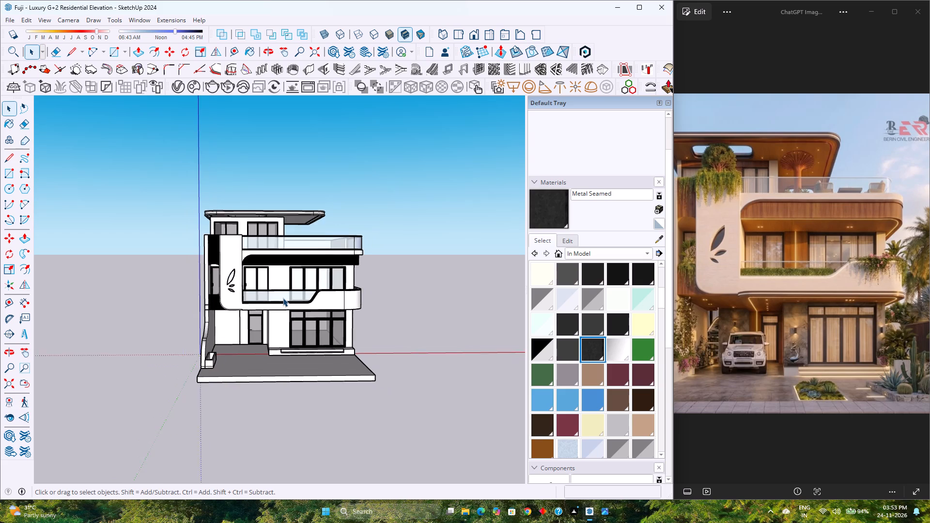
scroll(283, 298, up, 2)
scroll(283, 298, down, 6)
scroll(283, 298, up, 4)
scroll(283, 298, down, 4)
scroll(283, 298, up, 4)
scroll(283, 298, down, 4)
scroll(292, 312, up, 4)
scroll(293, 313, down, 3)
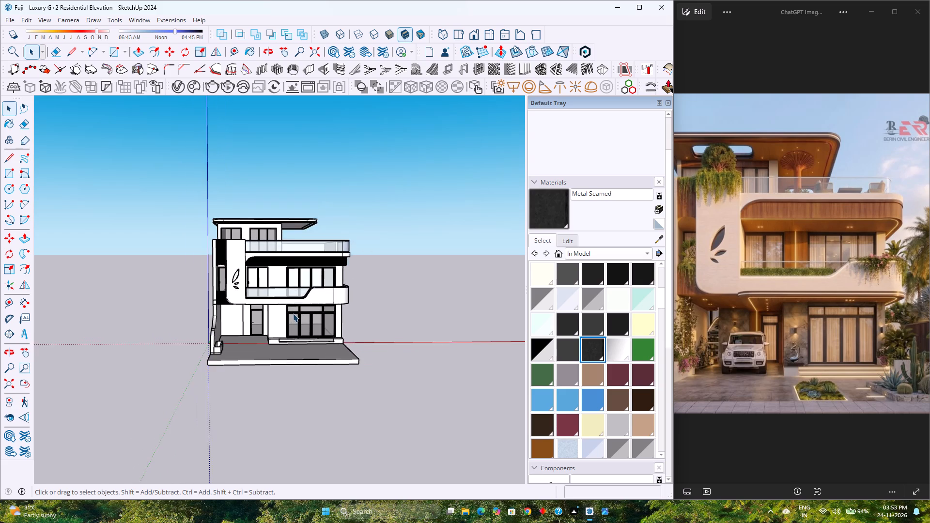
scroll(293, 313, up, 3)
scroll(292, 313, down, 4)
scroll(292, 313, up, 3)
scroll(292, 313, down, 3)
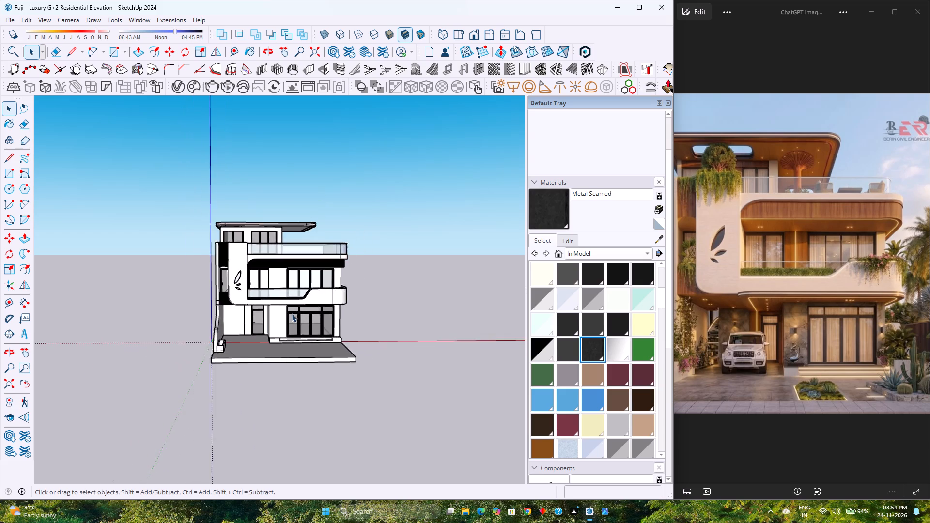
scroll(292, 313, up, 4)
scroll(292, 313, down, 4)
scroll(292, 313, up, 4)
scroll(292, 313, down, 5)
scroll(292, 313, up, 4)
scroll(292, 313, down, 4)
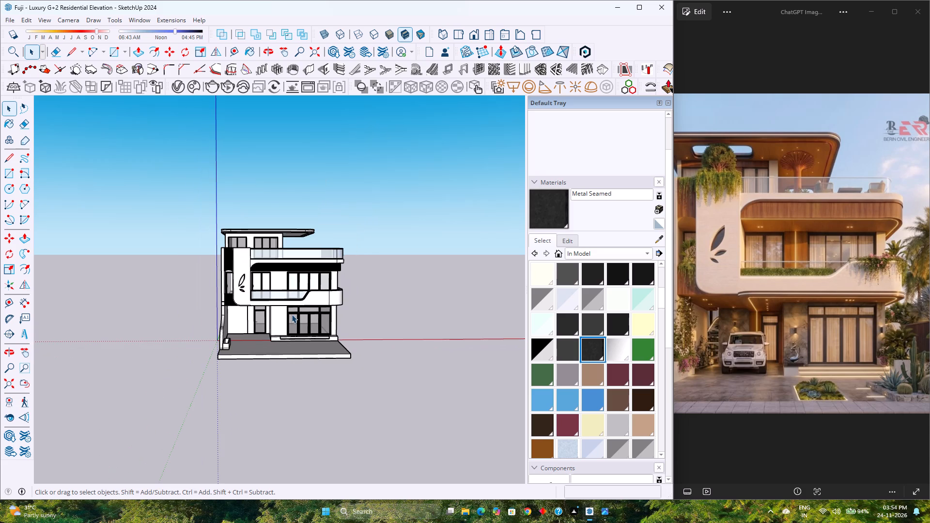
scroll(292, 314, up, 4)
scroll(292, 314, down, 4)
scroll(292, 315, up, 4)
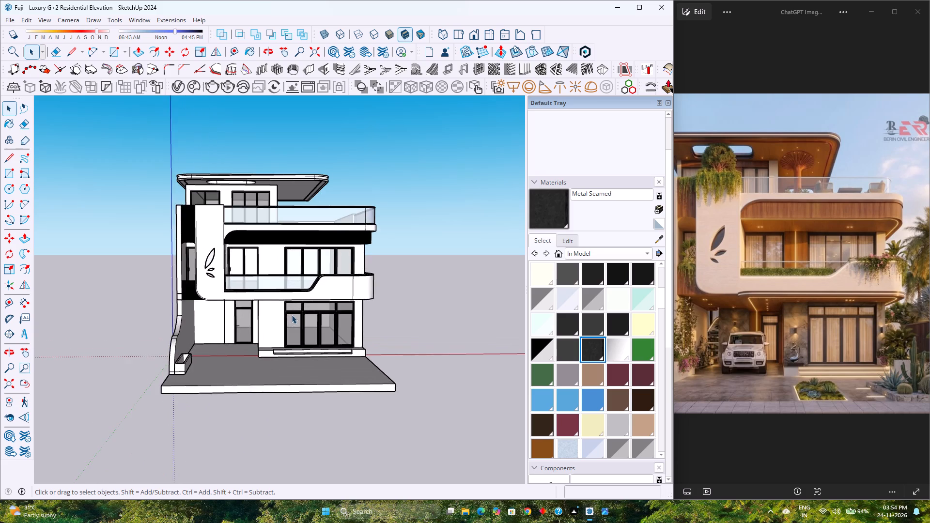
Examine the front facade up close around the ground-floor glazed opening and the underside of the curved balcony above it.
scroll(279, 315, up, 5)
middle_drag(279, 315, 260, 309)
middle_click(260, 309)
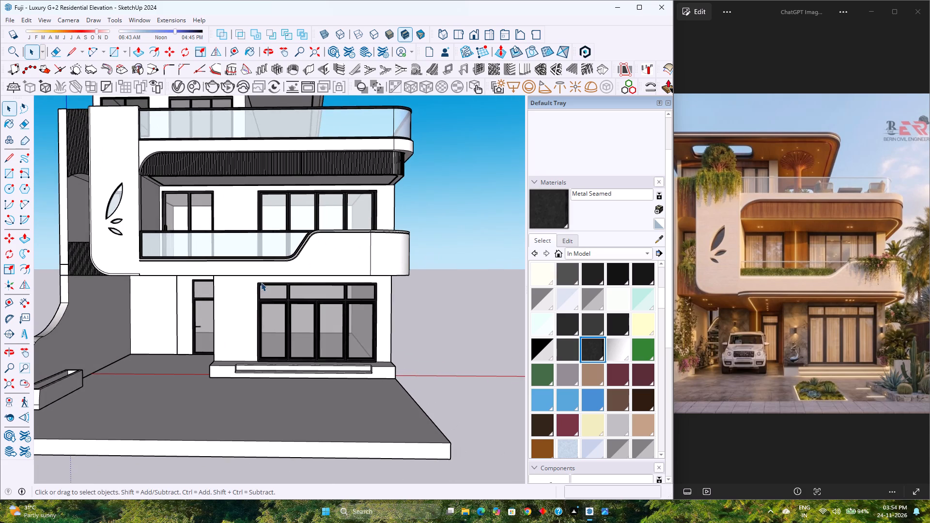
scroll(261, 282, up, 7)
scroll(262, 282, down, 4)
scroll(262, 282, up, 4)
scroll(262, 282, down, 4)
scroll(262, 282, up, 4)
scroll(262, 282, down, 4)
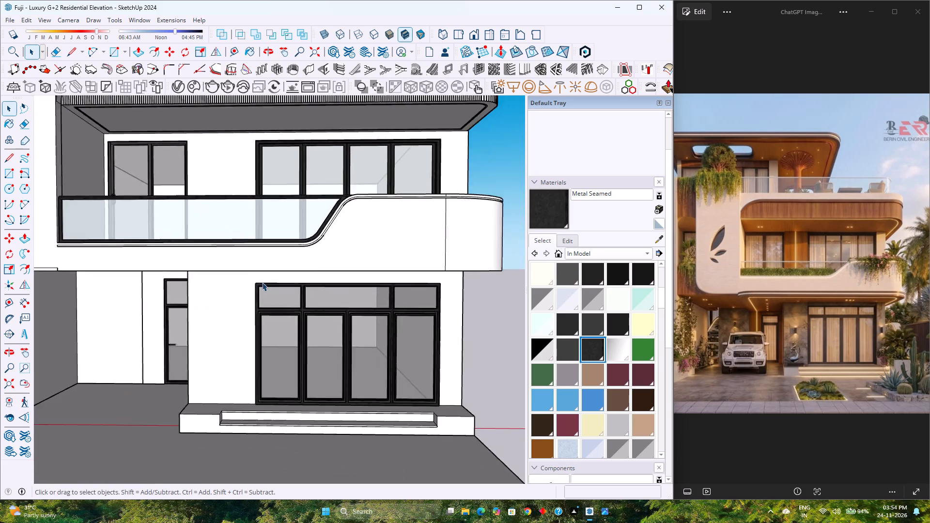
scroll(262, 282, up, 3)
scroll(262, 282, down, 3)
scroll(262, 282, up, 3)
scroll(262, 282, down, 3)
scroll(262, 282, up, 3)
scroll(262, 282, down, 4)
scroll(262, 282, up, 4)
scroll(262, 282, down, 4)
scroll(262, 282, up, 4)
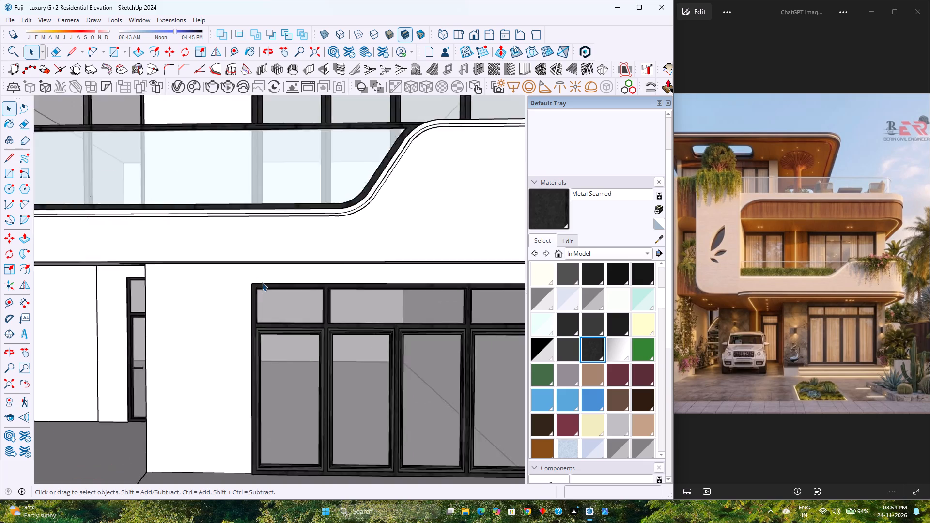
scroll(262, 282, down, 4)
scroll(262, 282, up, 4)
scroll(262, 282, down, 4)
scroll(262, 282, up, 4)
scroll(262, 282, down, 3)
scroll(262, 282, up, 4)
scroll(262, 282, down, 4)
scroll(263, 282, up, 3)
scroll(263, 282, down, 3)
scroll(263, 282, up, 3)
scroll(263, 282, down, 3)
scroll(263, 282, up, 4)
scroll(263, 282, down, 4)
scroll(263, 282, up, 4)
scroll(263, 282, down, 3)
scroll(263, 282, up, 3)
scroll(263, 282, down, 3)
scroll(263, 282, up, 3)
scroll(263, 282, down, 3)
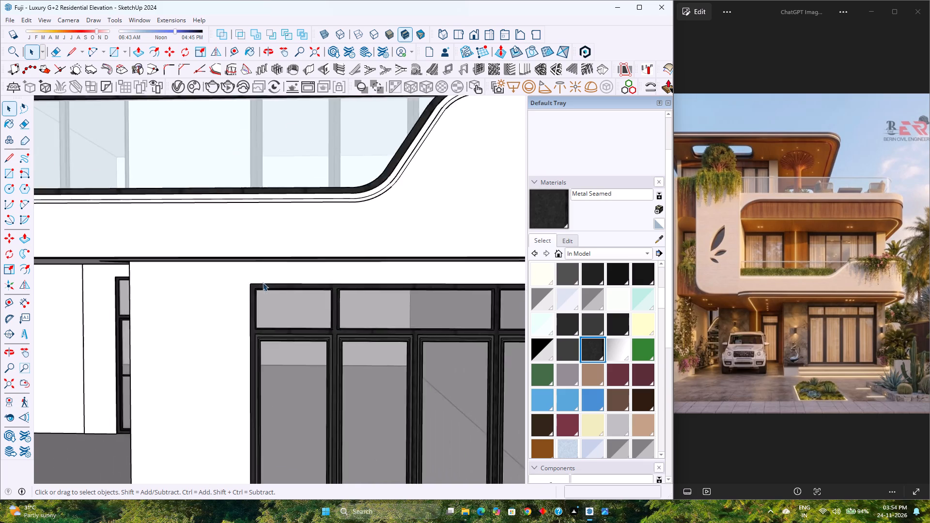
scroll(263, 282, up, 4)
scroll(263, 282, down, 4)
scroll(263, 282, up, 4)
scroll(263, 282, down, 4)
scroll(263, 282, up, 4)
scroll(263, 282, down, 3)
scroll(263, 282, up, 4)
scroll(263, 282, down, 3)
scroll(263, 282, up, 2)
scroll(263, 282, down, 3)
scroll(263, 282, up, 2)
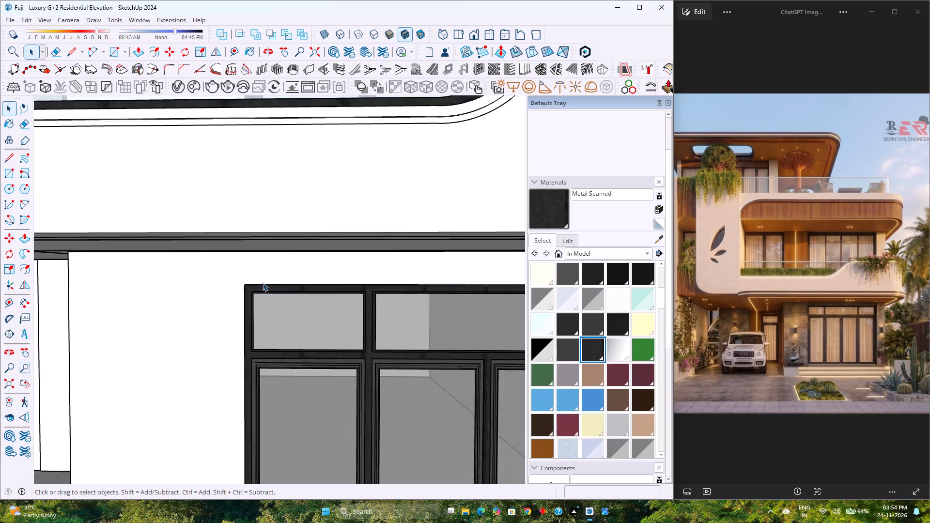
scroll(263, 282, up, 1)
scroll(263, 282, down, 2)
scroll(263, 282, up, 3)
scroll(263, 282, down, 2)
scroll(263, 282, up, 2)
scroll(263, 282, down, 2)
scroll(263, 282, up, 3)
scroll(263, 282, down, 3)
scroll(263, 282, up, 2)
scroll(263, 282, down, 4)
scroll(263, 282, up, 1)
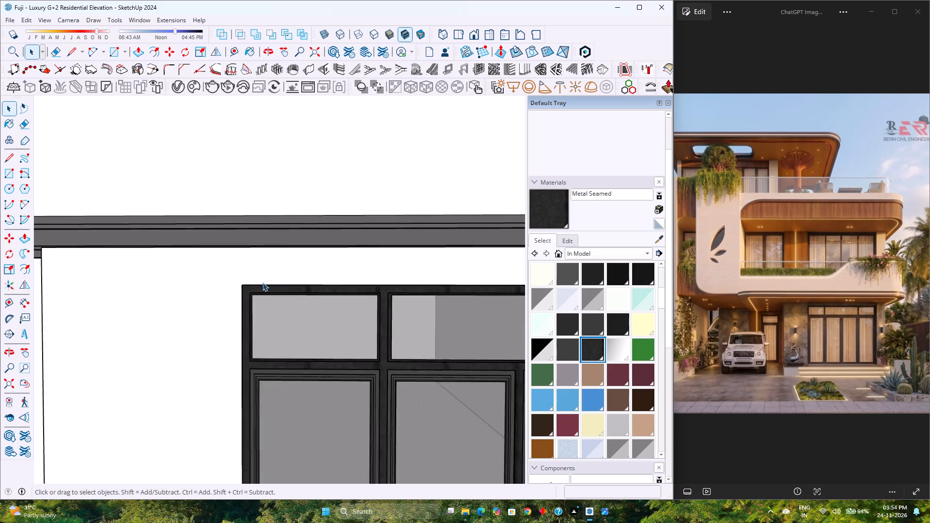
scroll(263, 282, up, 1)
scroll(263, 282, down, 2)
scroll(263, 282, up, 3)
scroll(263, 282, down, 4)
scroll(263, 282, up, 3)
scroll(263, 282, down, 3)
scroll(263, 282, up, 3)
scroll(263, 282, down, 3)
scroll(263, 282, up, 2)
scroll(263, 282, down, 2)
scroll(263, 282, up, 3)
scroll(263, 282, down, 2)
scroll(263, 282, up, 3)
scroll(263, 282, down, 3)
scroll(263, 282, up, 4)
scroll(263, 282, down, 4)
Review the front facade as a whole, from the ground-floor glazed opening out to the balconies, roof and boundary wall.
scroll(263, 282, down, 7)
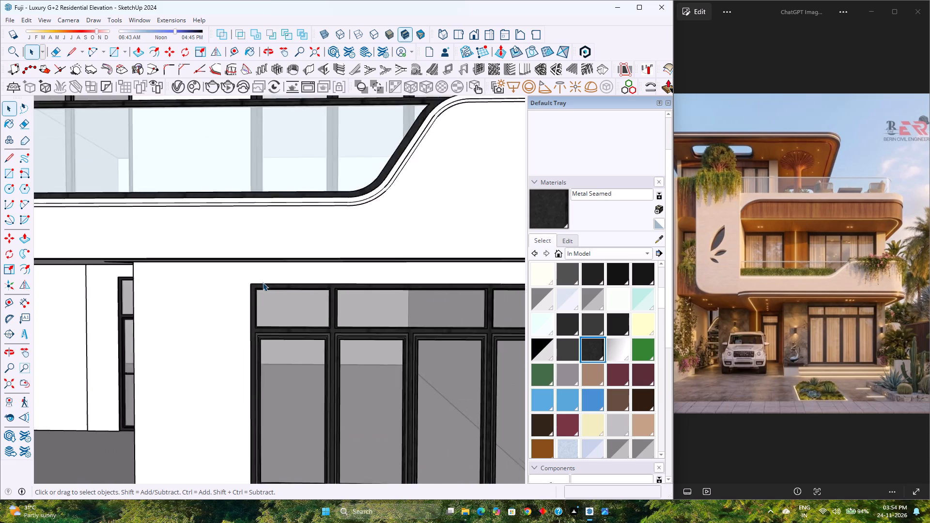
scroll(263, 282, down, 8)
scroll(263, 282, up, 3)
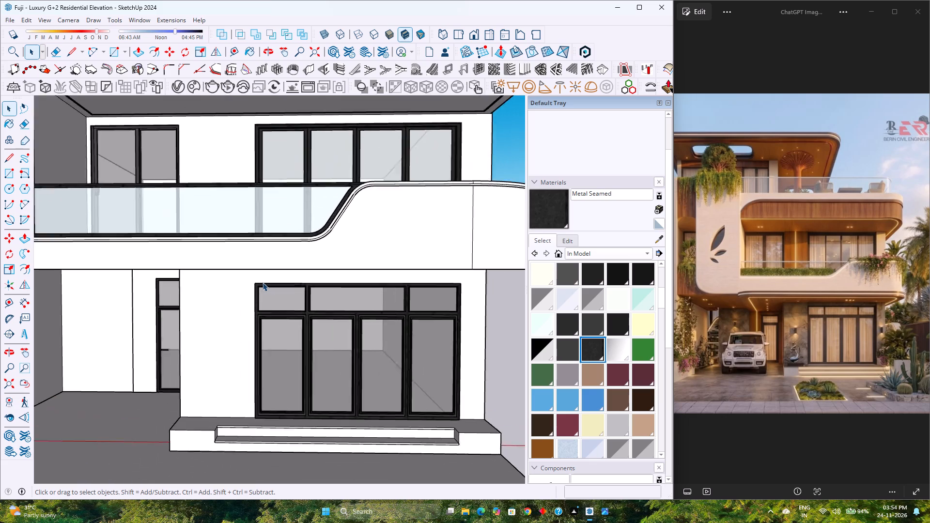
scroll(263, 282, down, 3)
scroll(263, 282, up, 3)
scroll(263, 282, down, 3)
scroll(263, 282, up, 4)
scroll(263, 282, down, 6)
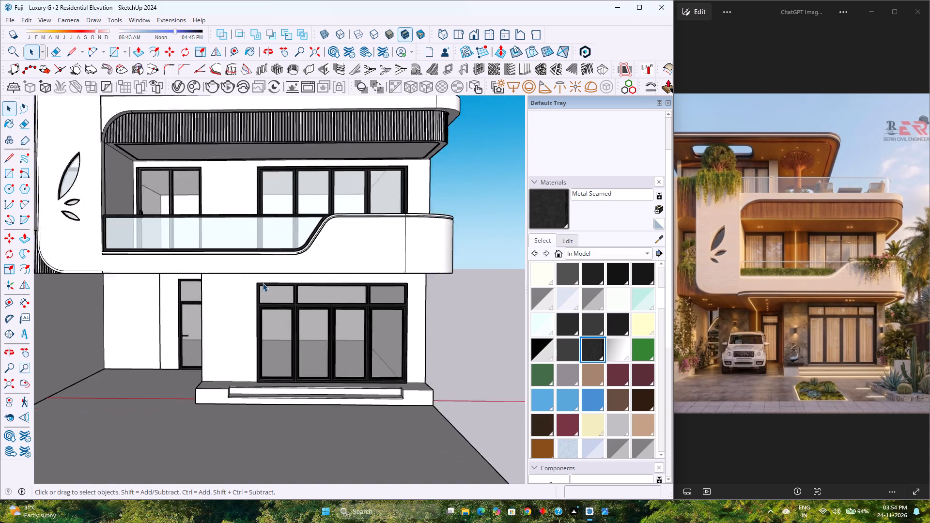
scroll(263, 283, down, 8)
scroll(263, 283, up, 3)
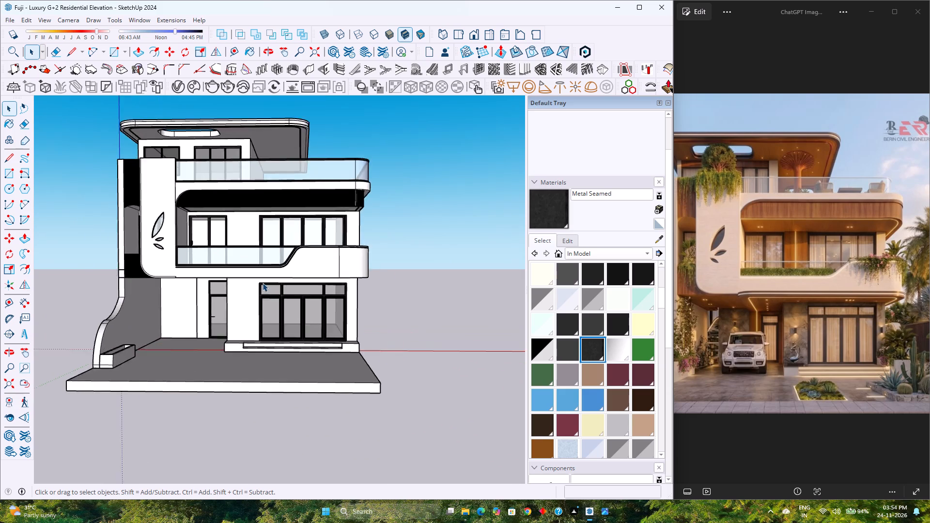
scroll(263, 283, down, 3)
scroll(263, 283, up, 2)
scroll(263, 283, down, 7)
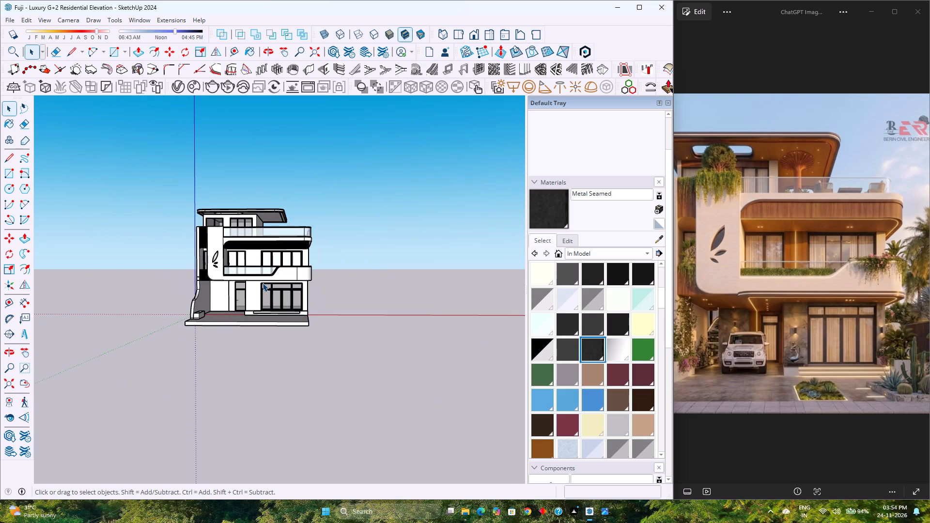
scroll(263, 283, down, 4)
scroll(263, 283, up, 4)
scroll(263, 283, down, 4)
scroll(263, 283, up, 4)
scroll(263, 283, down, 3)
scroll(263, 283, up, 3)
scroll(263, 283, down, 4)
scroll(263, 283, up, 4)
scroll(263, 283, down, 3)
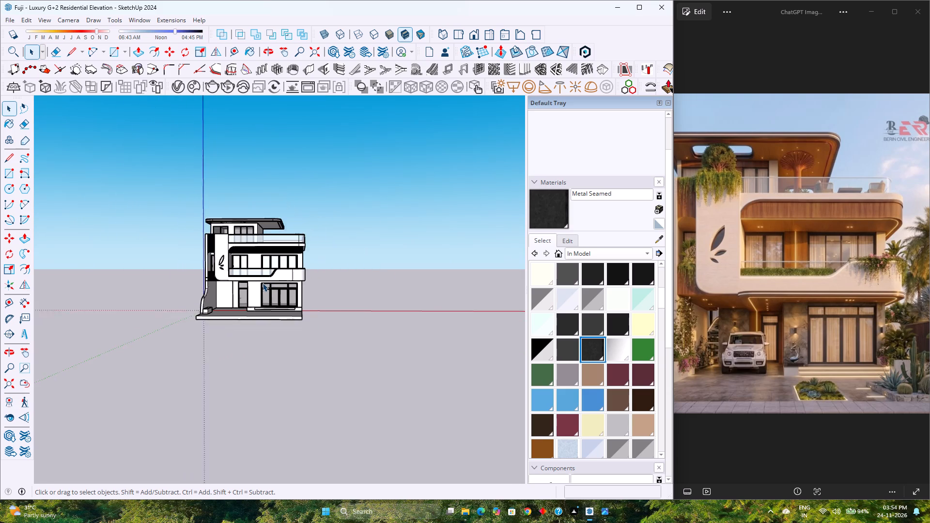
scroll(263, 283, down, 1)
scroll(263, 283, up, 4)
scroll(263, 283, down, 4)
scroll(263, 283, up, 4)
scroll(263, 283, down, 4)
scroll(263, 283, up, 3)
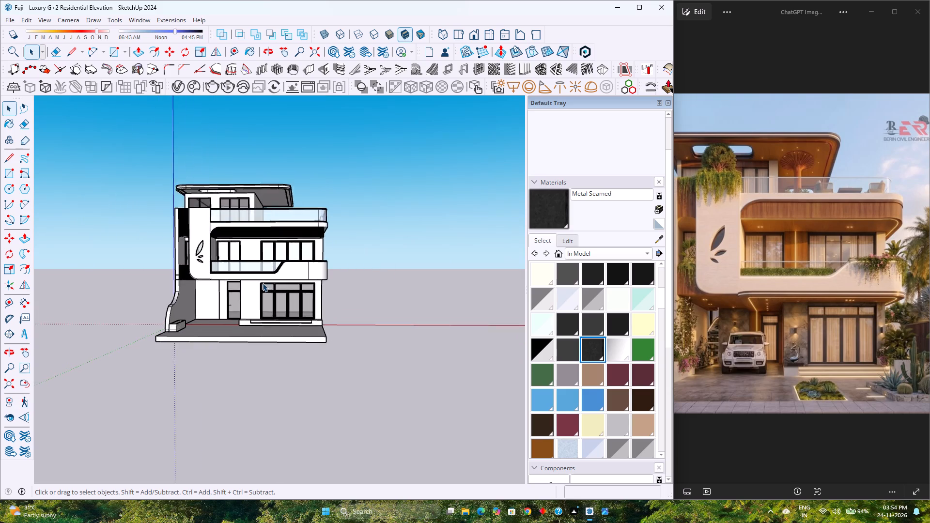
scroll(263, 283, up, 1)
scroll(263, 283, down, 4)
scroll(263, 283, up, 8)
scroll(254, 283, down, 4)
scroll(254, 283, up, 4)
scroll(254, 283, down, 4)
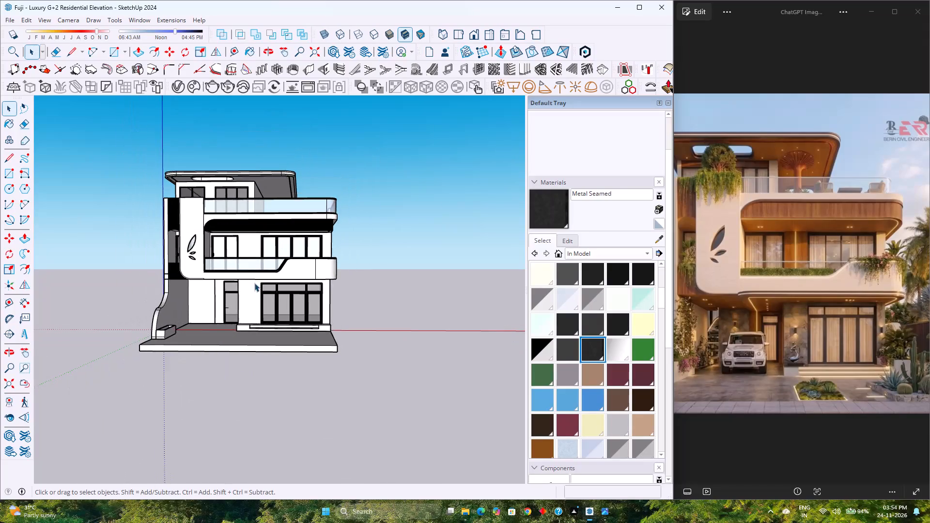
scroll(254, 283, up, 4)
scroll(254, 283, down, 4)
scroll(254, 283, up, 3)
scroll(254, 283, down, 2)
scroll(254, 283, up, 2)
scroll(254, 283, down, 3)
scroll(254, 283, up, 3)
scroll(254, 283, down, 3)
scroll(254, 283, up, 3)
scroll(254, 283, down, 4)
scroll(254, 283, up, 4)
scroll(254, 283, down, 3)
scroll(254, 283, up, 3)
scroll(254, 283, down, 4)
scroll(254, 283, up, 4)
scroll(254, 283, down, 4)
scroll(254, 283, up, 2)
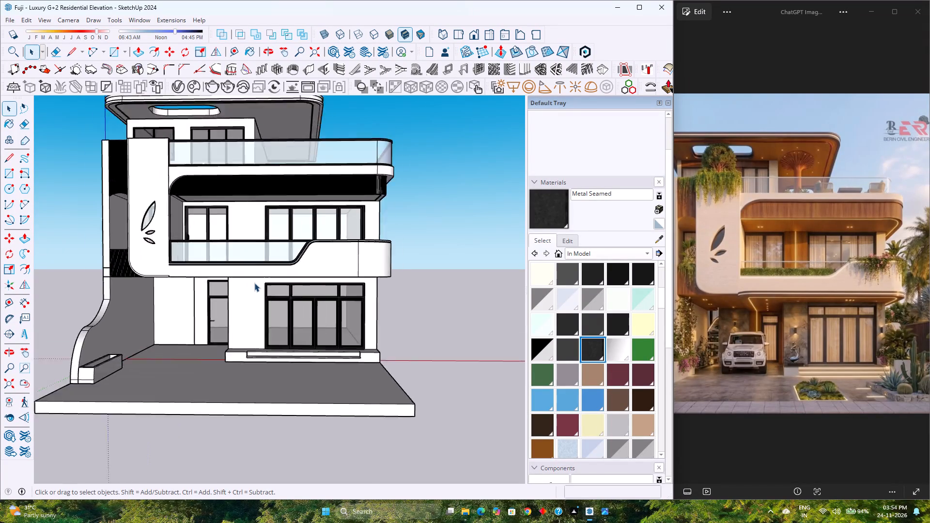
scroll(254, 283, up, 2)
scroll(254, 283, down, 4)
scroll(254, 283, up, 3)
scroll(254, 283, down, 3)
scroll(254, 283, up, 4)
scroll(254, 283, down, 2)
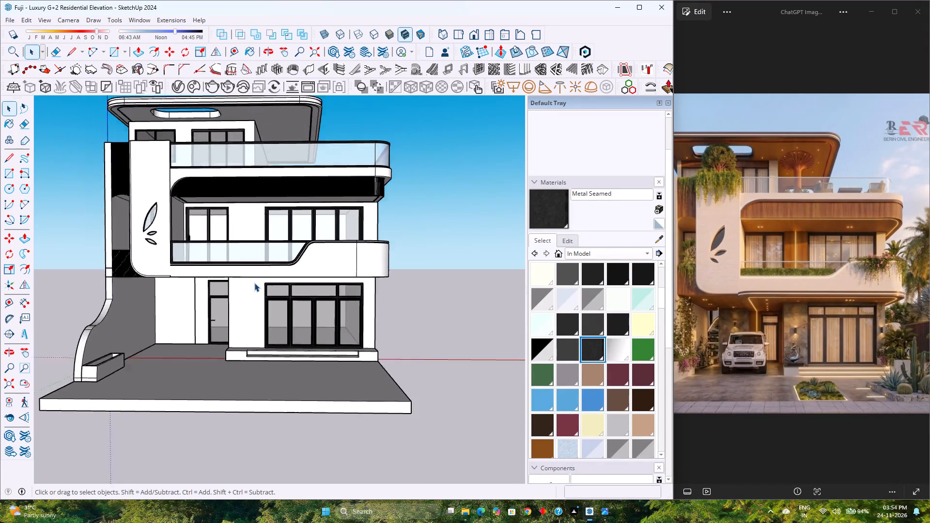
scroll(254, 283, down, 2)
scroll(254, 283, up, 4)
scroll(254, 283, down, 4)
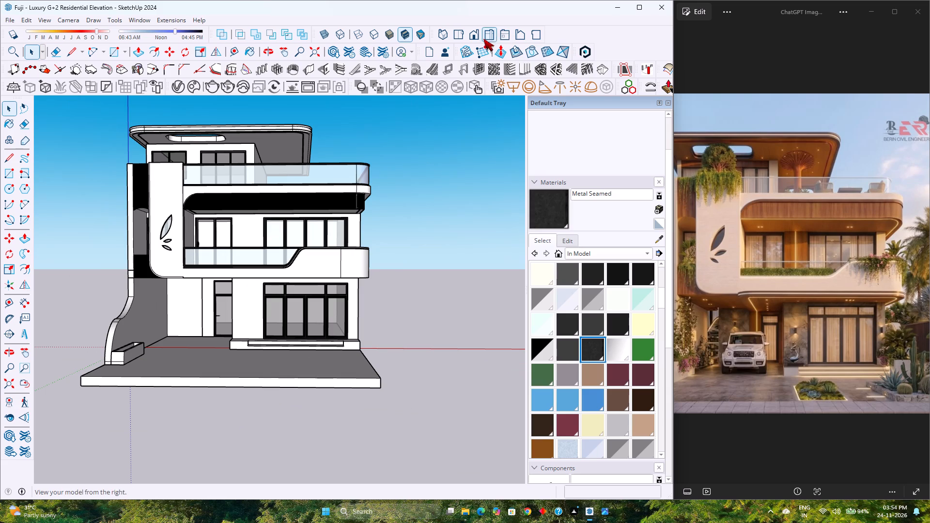
Examine the house in the standard front view and from slightly varied heights, comparing the balconies and ground-floor openings with the reference.
click(479, 36)
scroll(248, 336, up, 4)
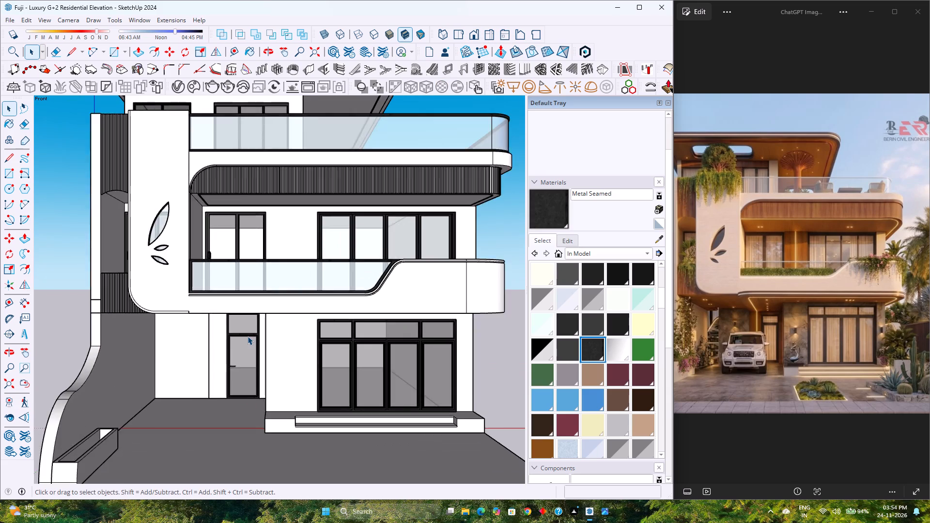
scroll(248, 336, down, 2)
middle_drag(248, 337, 248, 323)
middle_click(248, 323)
scroll(257, 317, up, 2)
scroll(257, 317, down, 2)
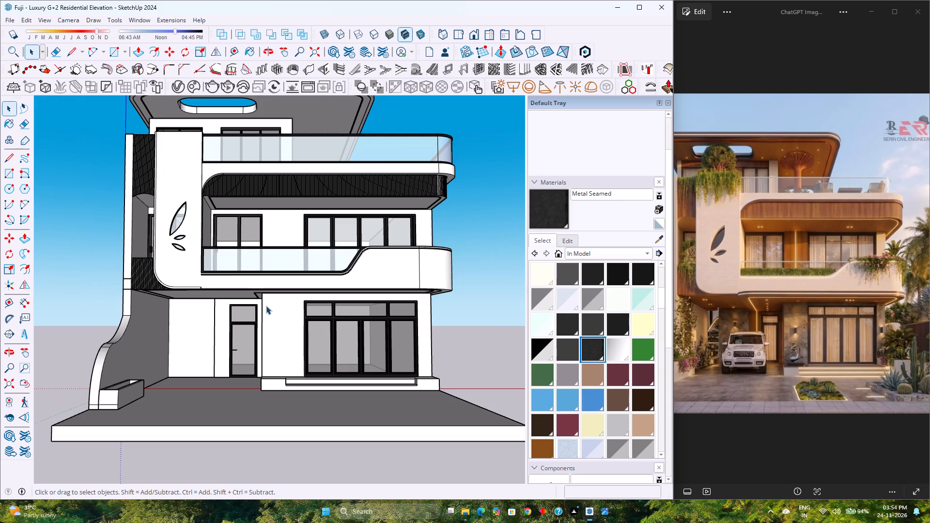
middle_drag(271, 315, 275, 344)
scroll(273, 328, down, 3)
middle_drag(273, 332, 272, 321)
middle_click(272, 321)
click(469, 38)
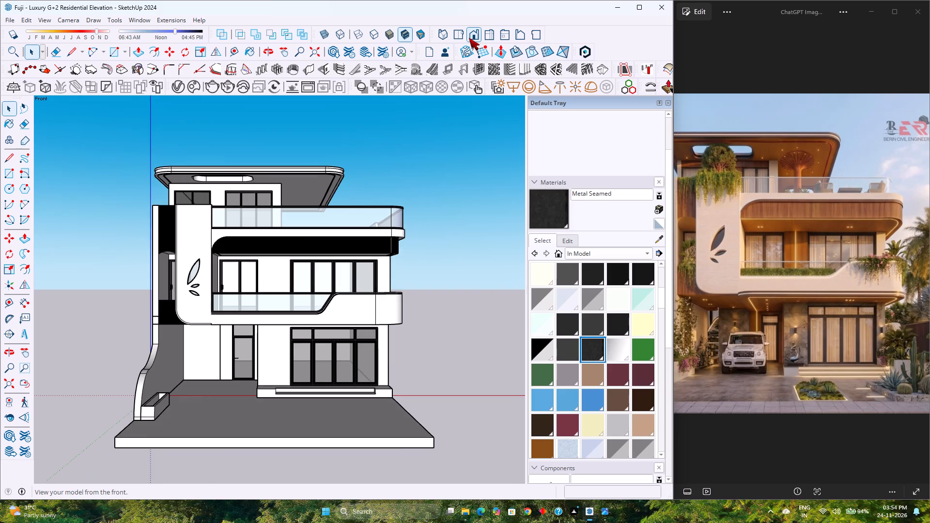
scroll(265, 328, up, 2)
middle_drag(265, 328, 270, 311)
scroll(275, 306, down, 3)
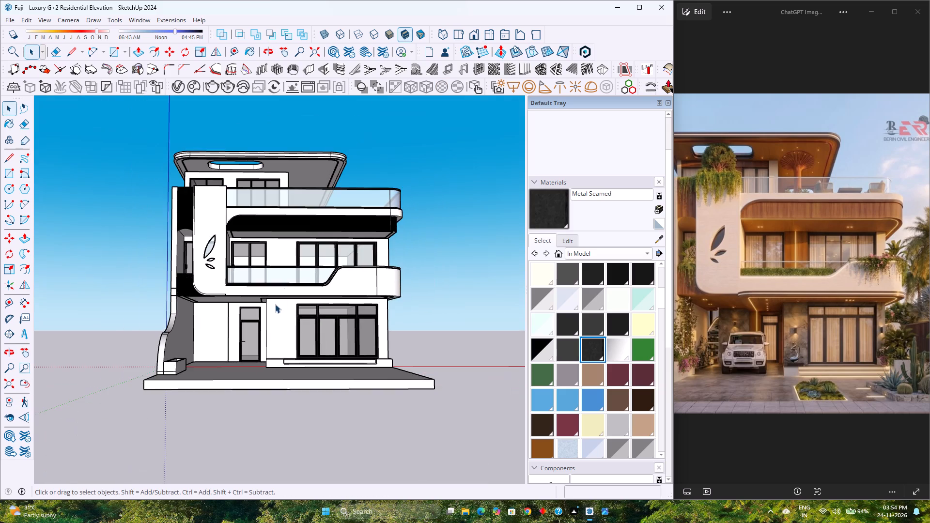
middle_drag(280, 281, 288, 303)
scroll(282, 281, up, 4)
middle_drag(285, 283, 260, 287)
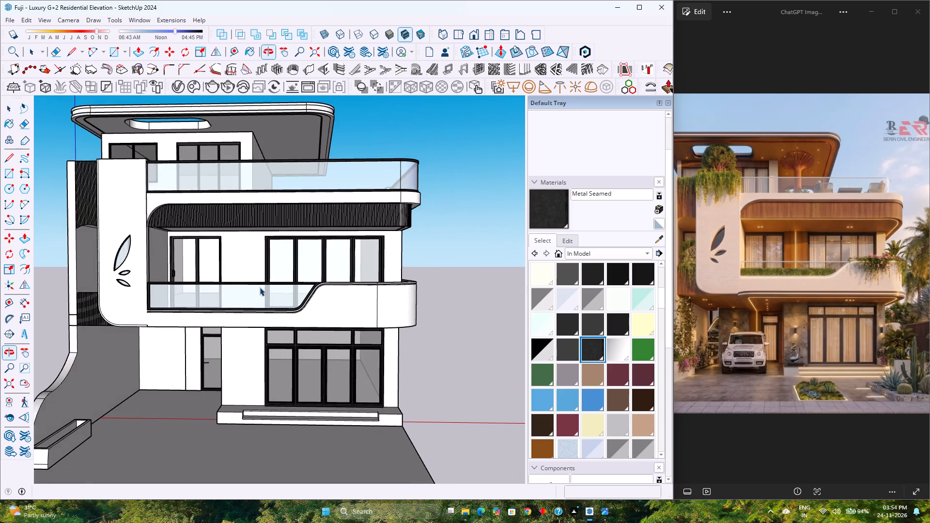
scroll(260, 287, down, 4)
scroll(145, 288, up, 3)
Inspect the house from the boundary-wall side and the oblique front corner, checking the side wall, roof overhang and balconies.
middle_drag(145, 288, 300, 268)
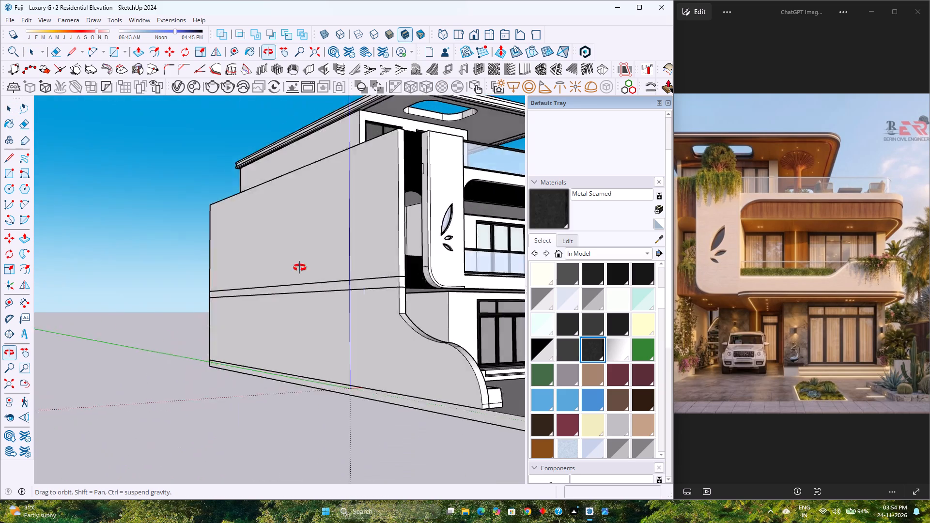
middle_drag(300, 268, 238, 291)
scroll(237, 291, down, 3)
middle_drag(314, 296, 175, 300)
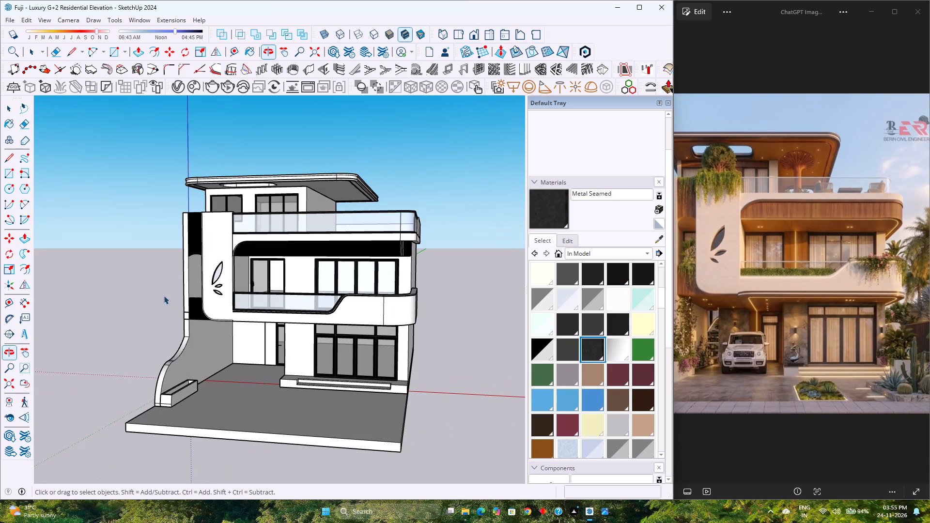
scroll(122, 291, up, 4)
scroll(122, 291, down, 3)
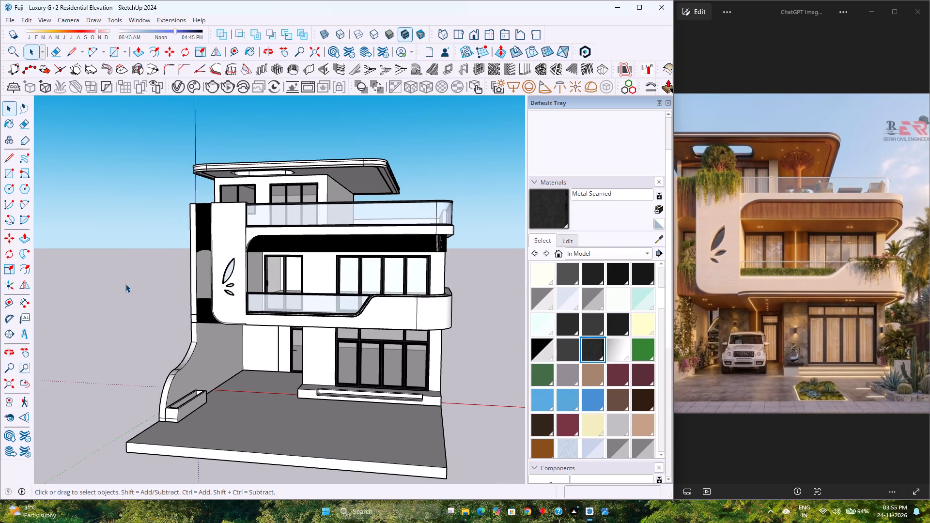
scroll(125, 284, down, 3)
middle_drag(237, 322, 273, 302)
scroll(272, 302, up, 2)
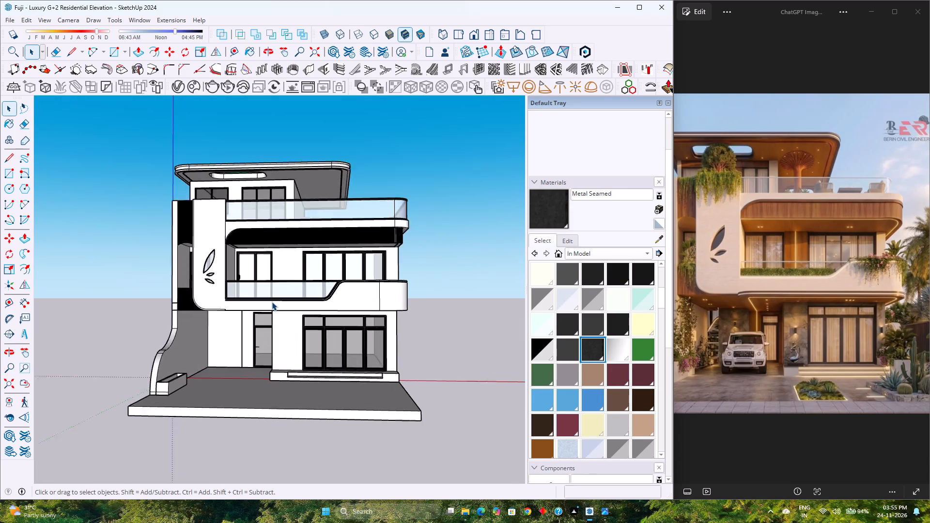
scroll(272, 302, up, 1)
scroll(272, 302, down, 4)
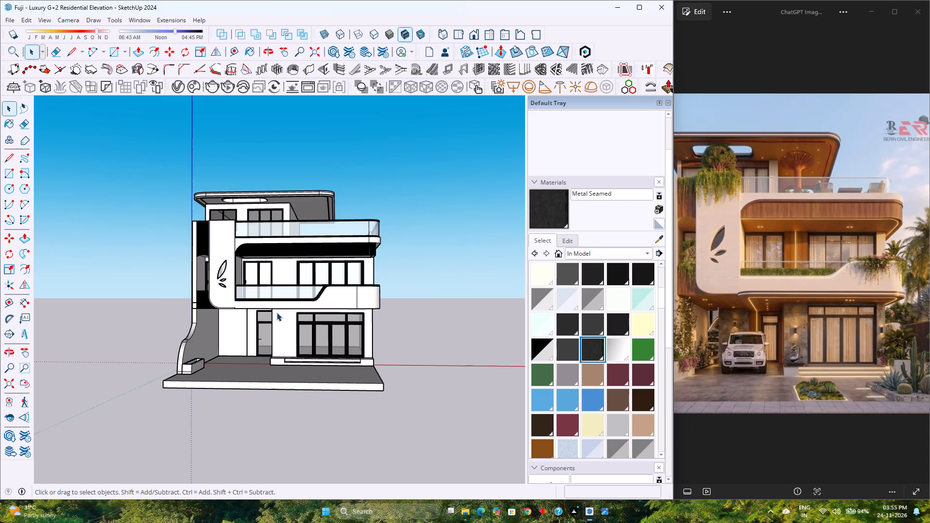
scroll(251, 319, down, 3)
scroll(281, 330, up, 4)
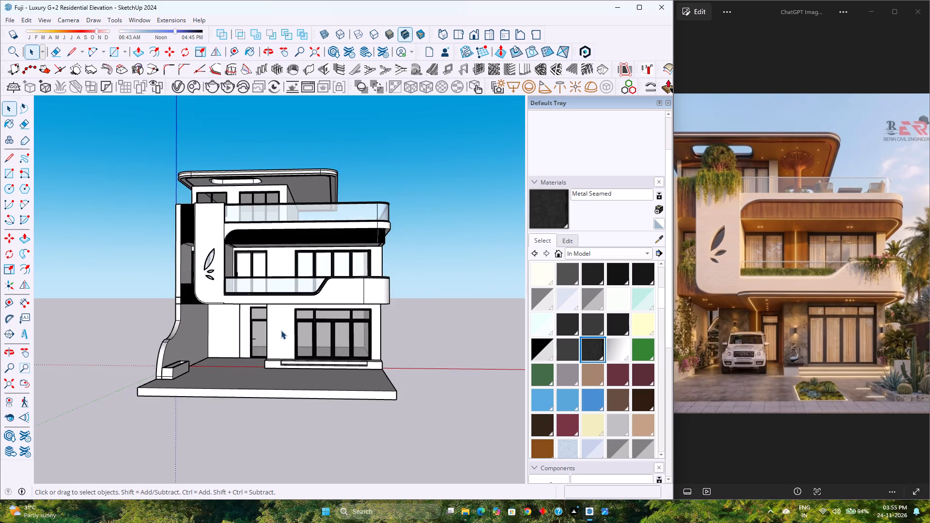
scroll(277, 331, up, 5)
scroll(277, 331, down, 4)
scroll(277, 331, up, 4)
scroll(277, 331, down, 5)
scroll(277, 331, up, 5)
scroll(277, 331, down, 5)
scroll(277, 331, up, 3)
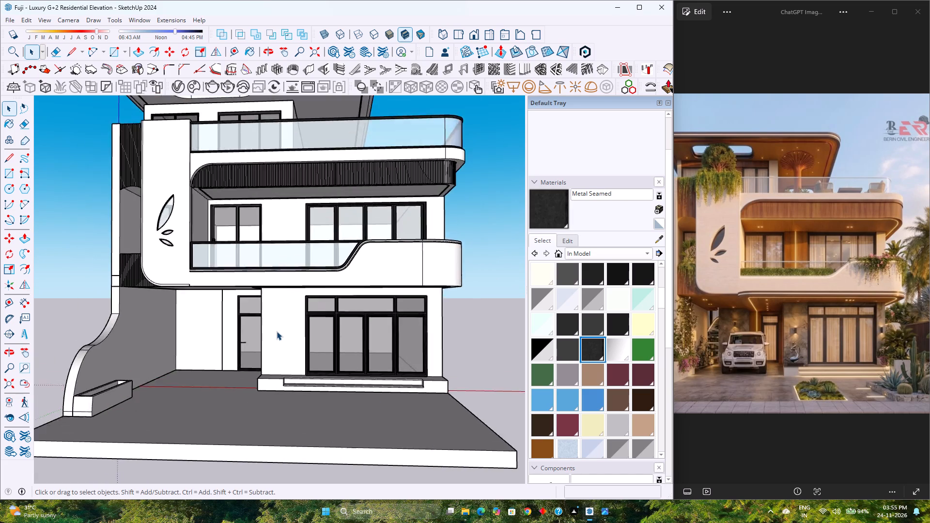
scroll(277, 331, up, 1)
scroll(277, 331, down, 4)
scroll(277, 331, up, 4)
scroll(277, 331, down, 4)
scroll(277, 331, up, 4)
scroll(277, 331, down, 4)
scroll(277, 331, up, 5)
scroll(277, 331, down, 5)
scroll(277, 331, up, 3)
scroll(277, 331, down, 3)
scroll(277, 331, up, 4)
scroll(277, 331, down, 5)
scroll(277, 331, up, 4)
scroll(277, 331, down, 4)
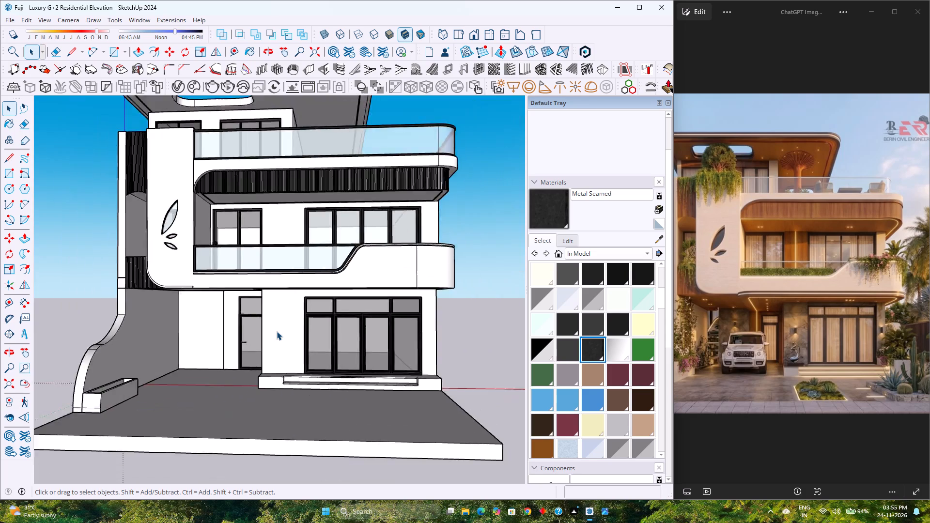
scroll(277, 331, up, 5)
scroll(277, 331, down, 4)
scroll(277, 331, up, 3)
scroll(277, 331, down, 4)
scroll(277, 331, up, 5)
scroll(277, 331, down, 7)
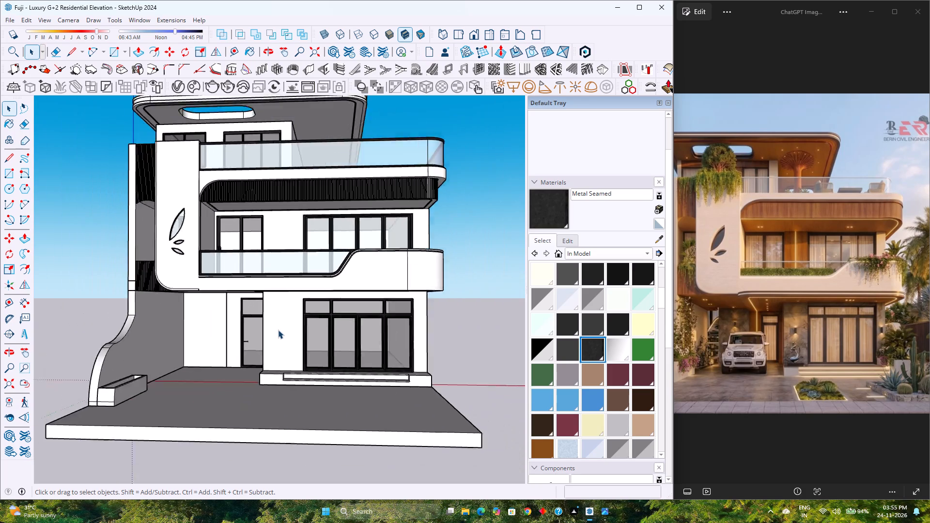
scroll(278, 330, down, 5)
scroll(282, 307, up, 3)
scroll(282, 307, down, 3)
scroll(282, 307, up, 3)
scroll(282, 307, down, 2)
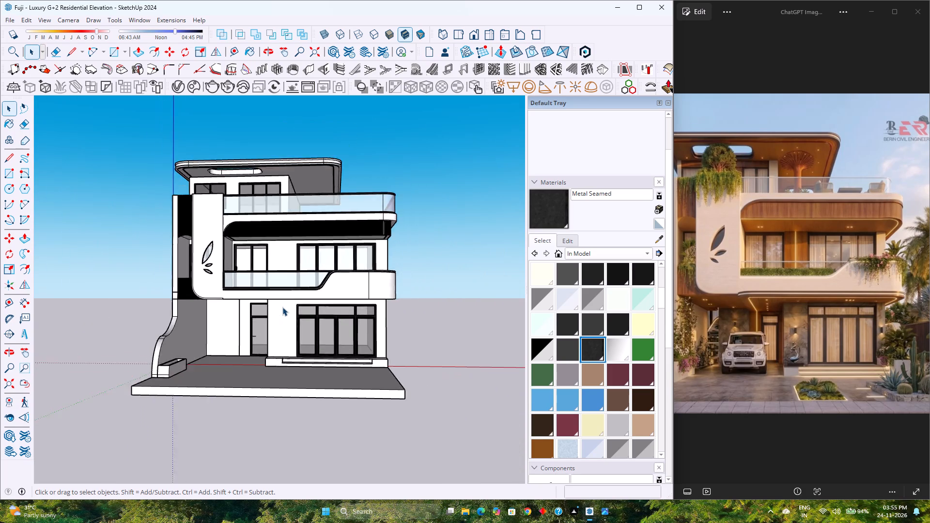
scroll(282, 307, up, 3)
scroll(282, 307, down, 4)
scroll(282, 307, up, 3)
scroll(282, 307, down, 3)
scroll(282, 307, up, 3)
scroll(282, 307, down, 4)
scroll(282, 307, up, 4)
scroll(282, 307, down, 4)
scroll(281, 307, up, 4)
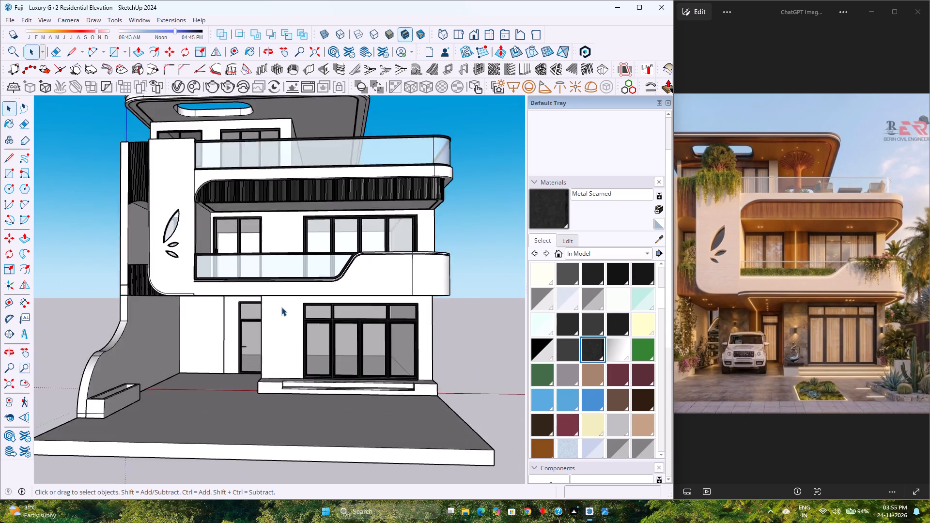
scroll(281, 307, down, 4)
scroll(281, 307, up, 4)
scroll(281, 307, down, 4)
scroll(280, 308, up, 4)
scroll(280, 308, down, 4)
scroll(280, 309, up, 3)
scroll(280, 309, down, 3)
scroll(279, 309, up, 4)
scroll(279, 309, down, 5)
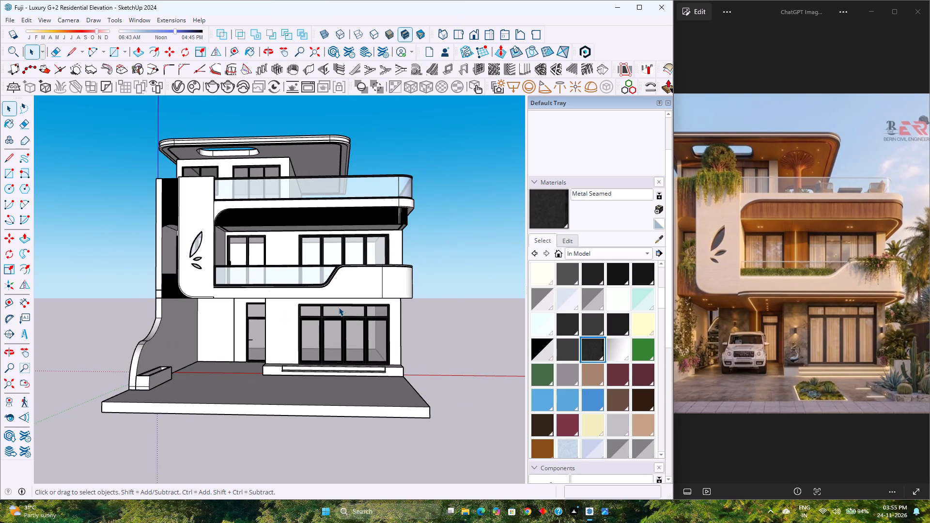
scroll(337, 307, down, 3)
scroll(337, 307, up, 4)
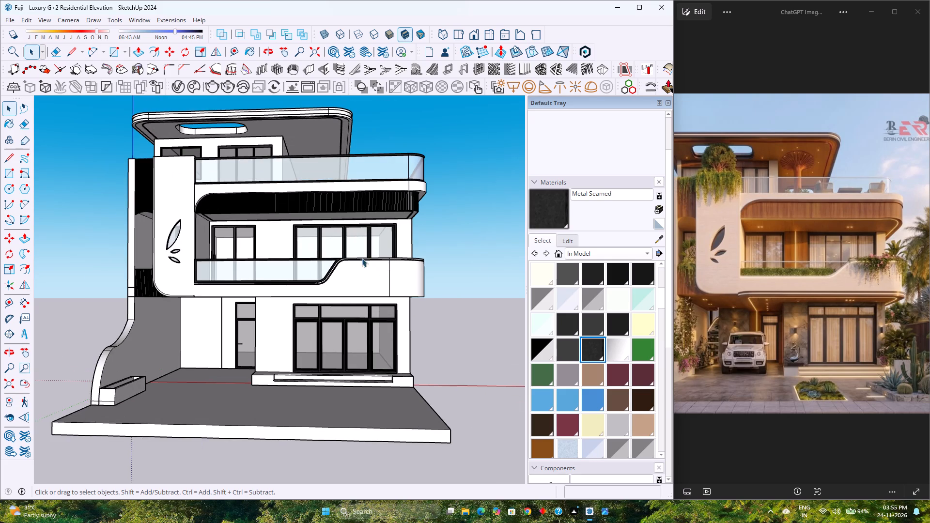
Examine the upper balconies, top-floor terrace and roof slab from the front, from the oblique corner and from above.
middle_drag(358, 249, 371, 276)
middle_click(371, 276)
scroll(285, 132, up, 6)
scroll(286, 144, down, 3)
scroll(286, 144, up, 3)
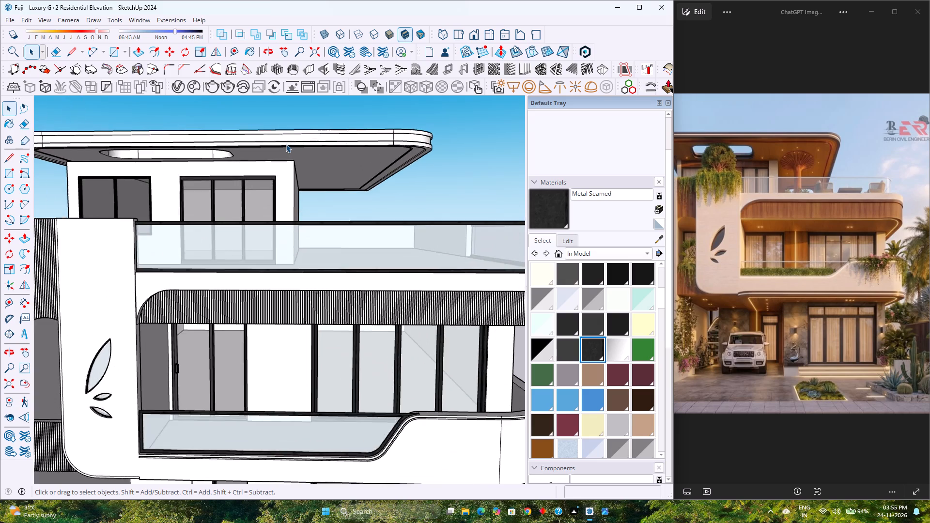
scroll(286, 144, up, 3)
middle_drag(286, 144, 300, 192)
middle_click(300, 192)
scroll(300, 192, down, 6)
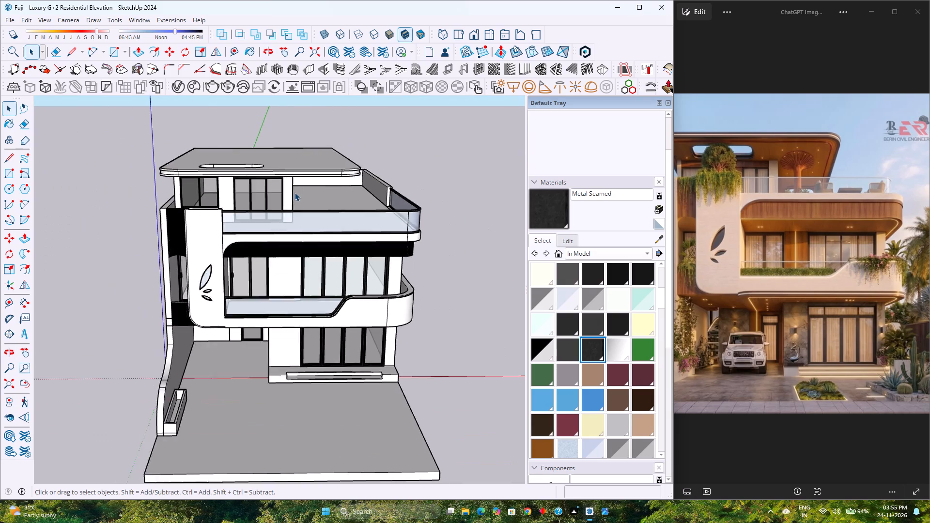
scroll(294, 192, up, 3)
scroll(294, 192, down, 4)
scroll(294, 192, up, 4)
middle_drag(294, 192, 248, 157)
middle_click(248, 157)
middle_click(250, 157)
middle_click(252, 157)
scroll(252, 158, down, 11)
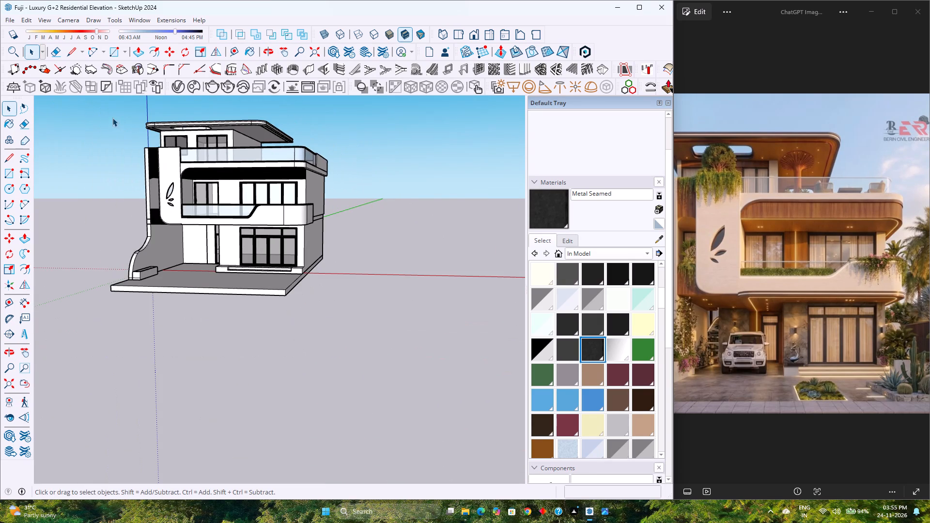
scroll(112, 118, up, 3)
middle_drag(196, 108, 245, 262)
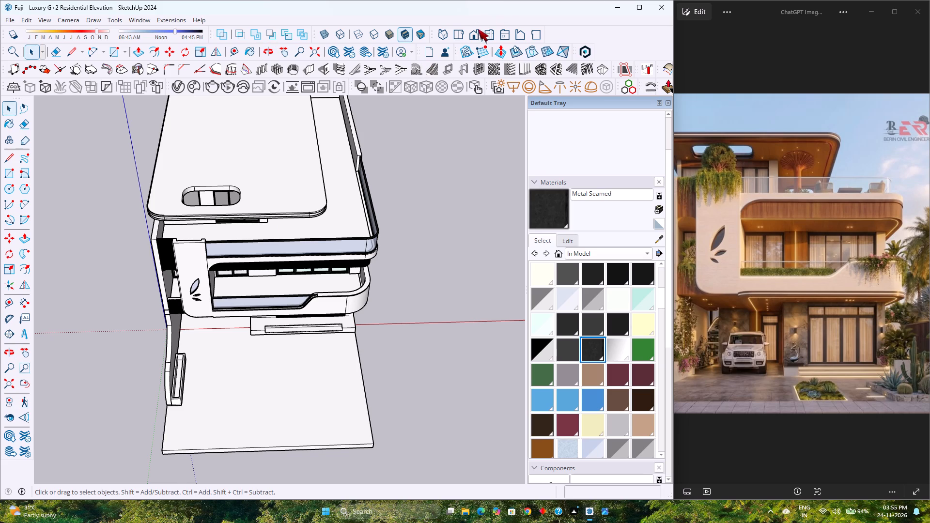
Compare the standard front view with the view from above, then inspect the roof overhang's underside and its rounded opening up close.
click(474, 37)
scroll(292, 137, up, 3)
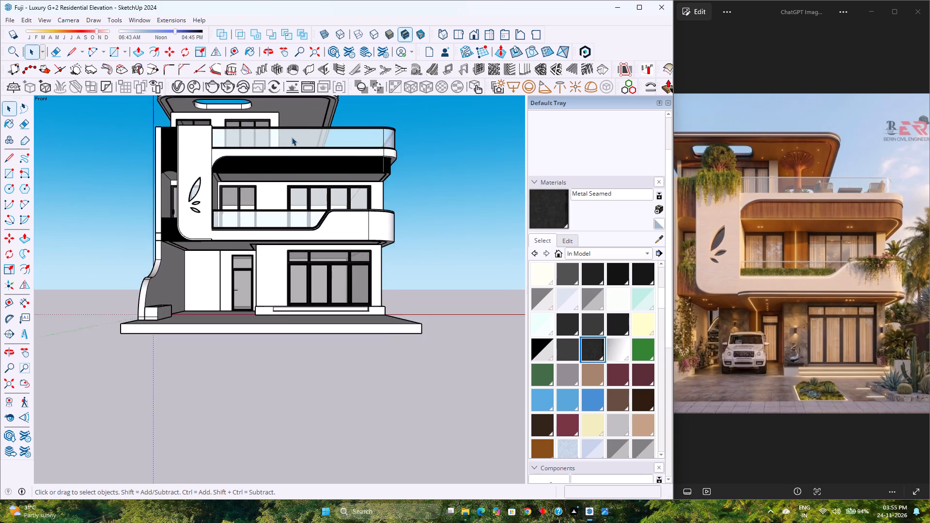
middle_drag(292, 136, 327, 272)
middle_click(327, 272)
scroll(235, 100, up, 2)
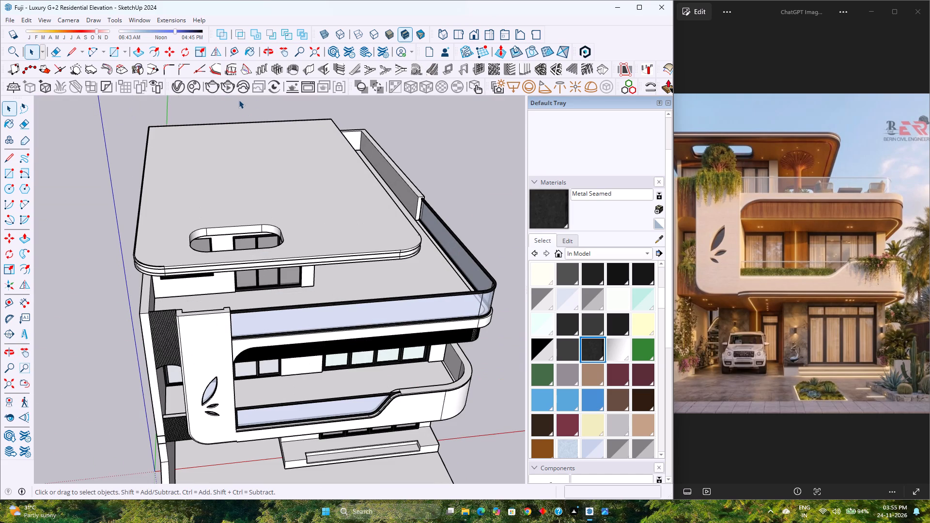
click(477, 34)
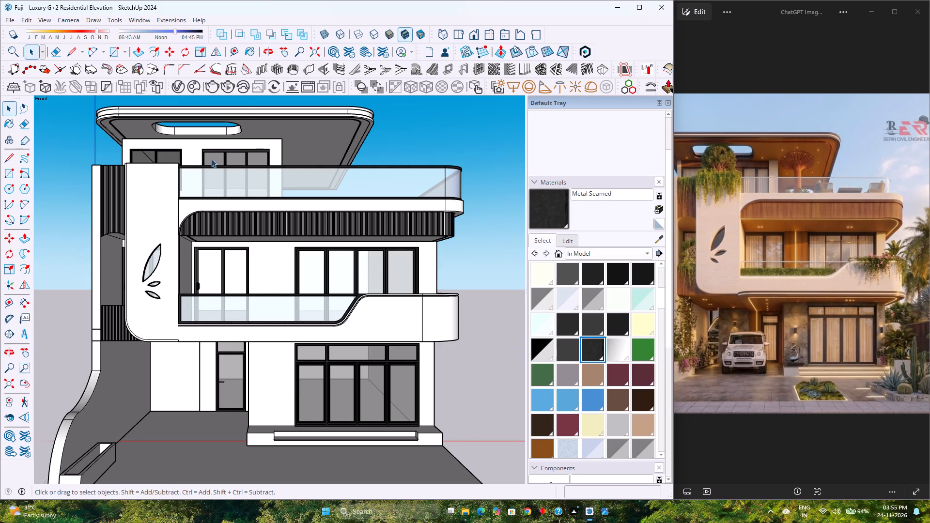
middle_drag(233, 132, 233, 120)
middle_click(233, 120)
scroll(233, 120, up, 3)
scroll(233, 120, down, 4)
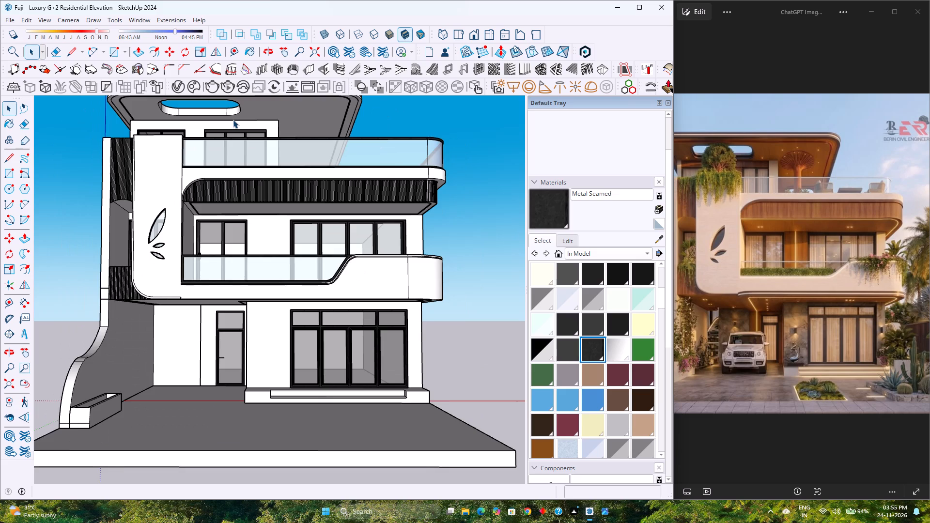
scroll(233, 120, down, 8)
scroll(234, 99, up, 10)
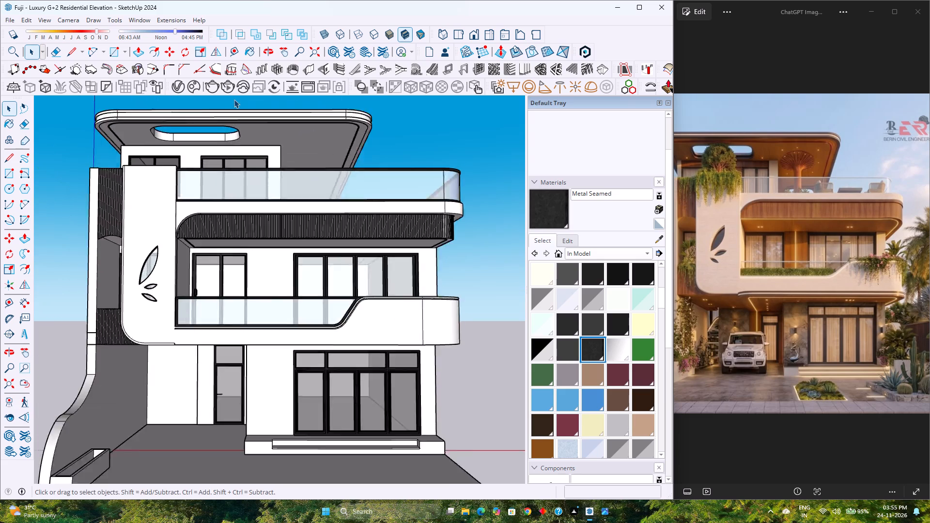
scroll(234, 99, up, 5)
middle_drag(254, 176, 248, 132)
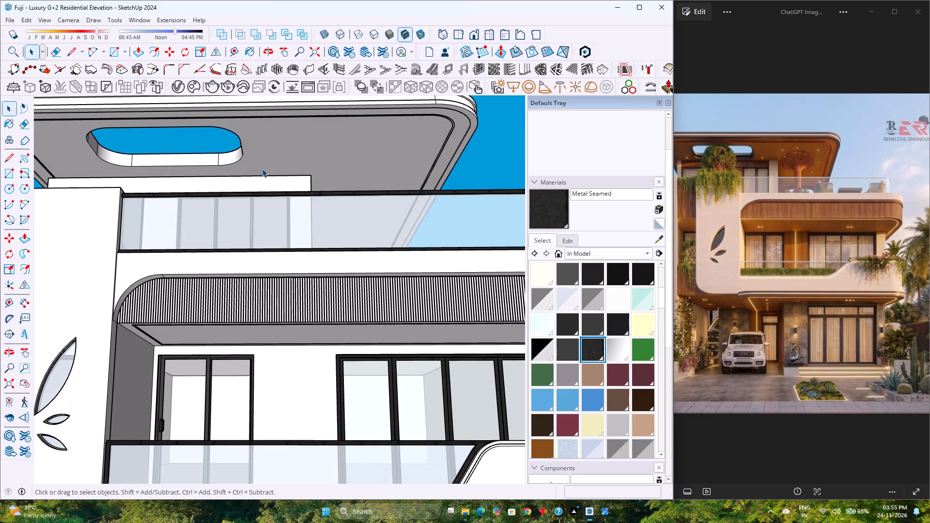
middle_drag(263, 170, 270, 165)
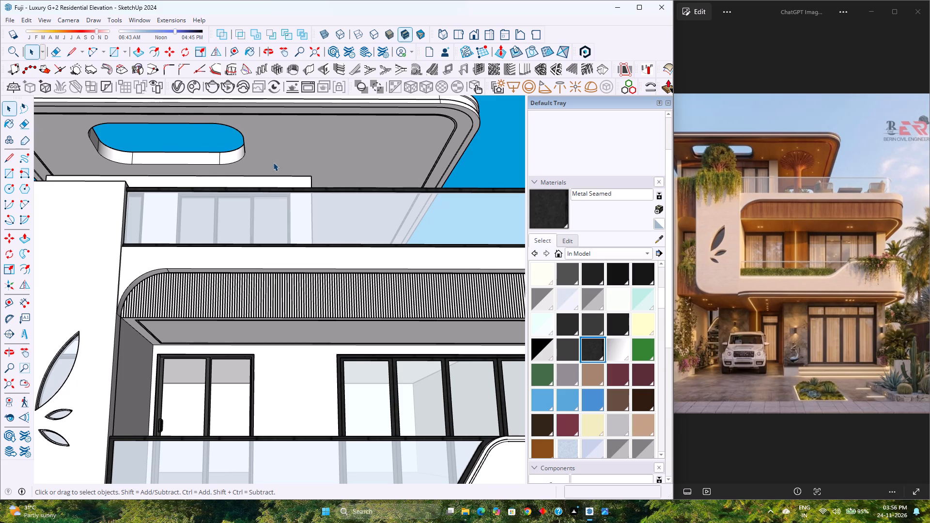
Search the 3D Warehouse for "potted garden" models.
click(143, 18)
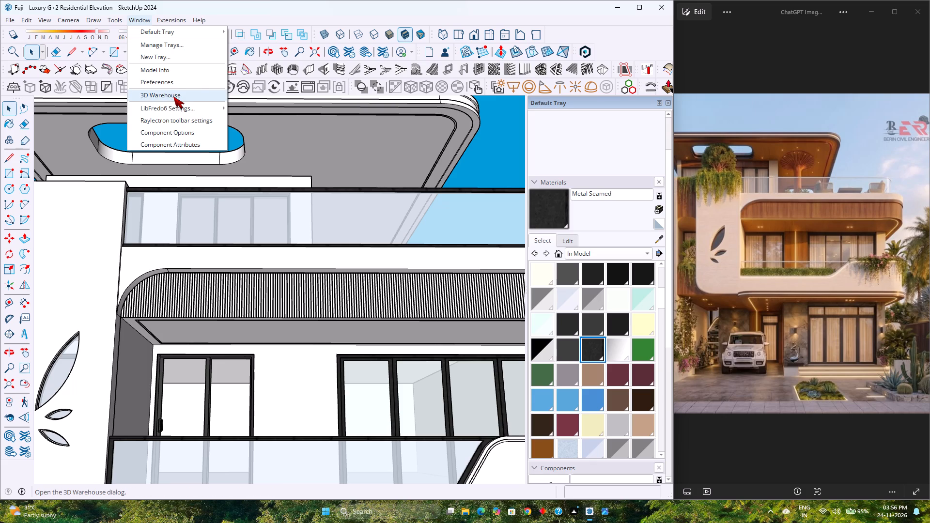
click(173, 96)
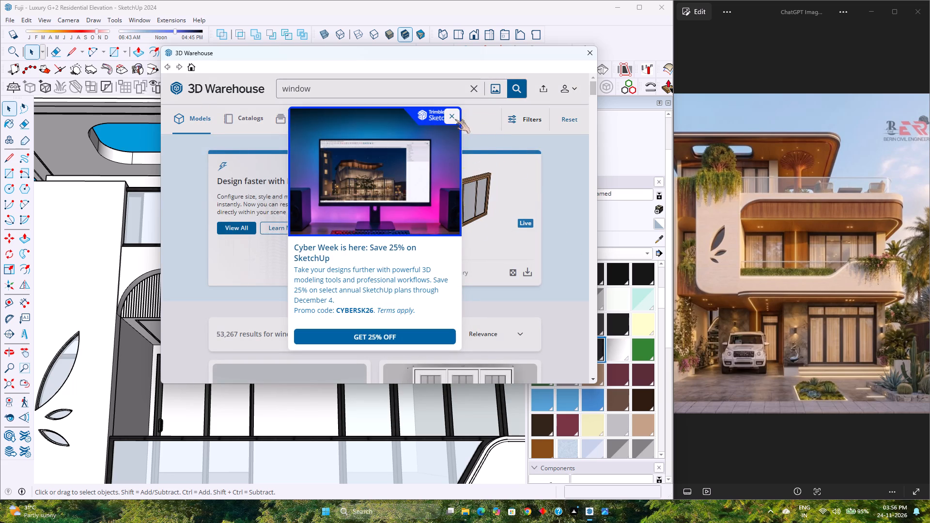
click(455, 119)
scroll(373, 237, down, 9)
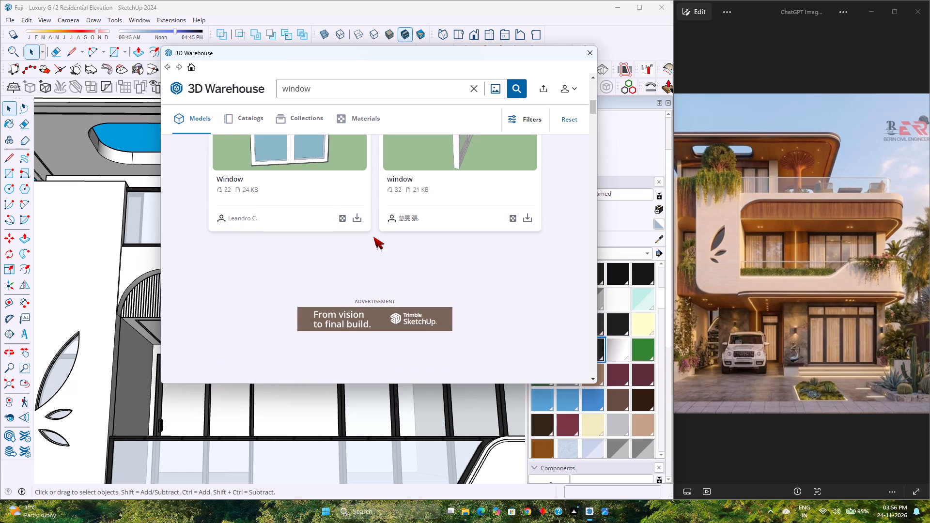
click(474, 87)
click(433, 87)
text(potted)
key(space)
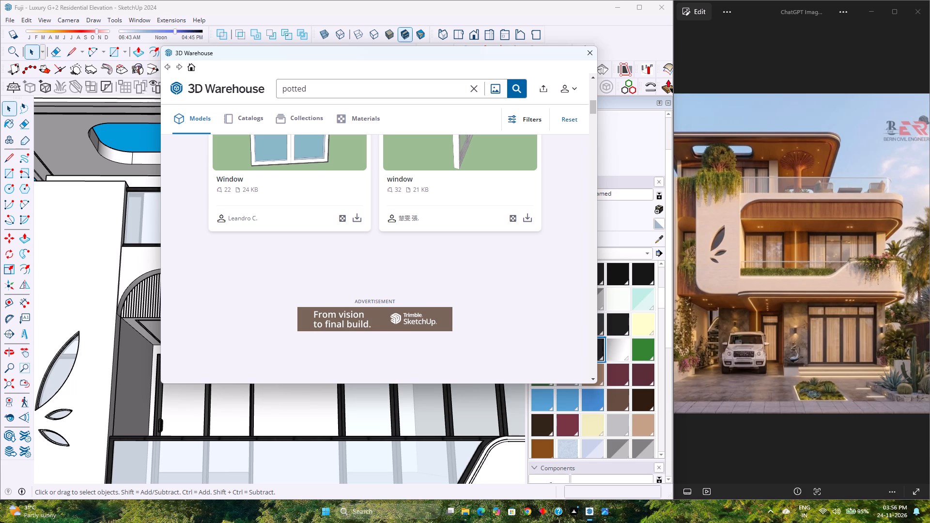
text(garden)
key(Return)
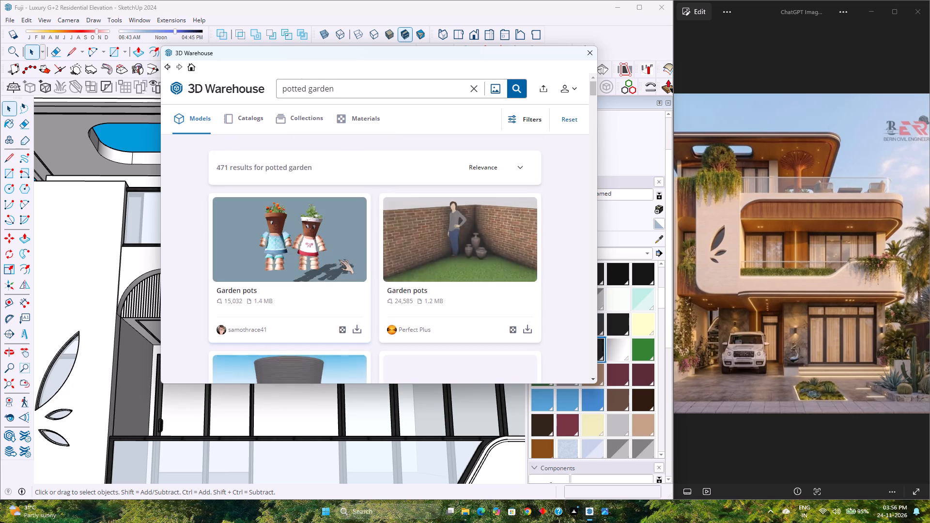
Browse the "potted garden" results for potted plants, planters and hanging greenery that suit the planting in the reference house image.
scroll(339, 260, up, 4)
scroll(340, 259, down, 4)
scroll(353, 257, up, 2)
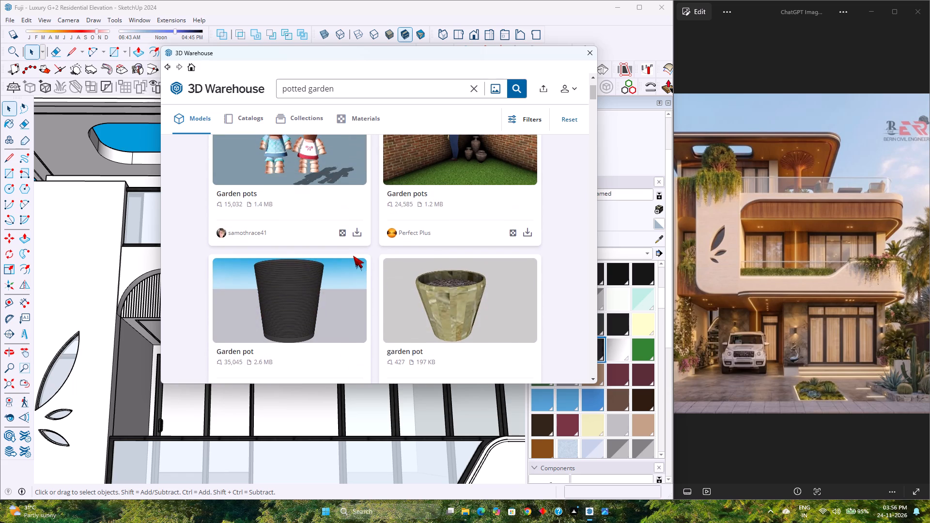
scroll(385, 278, down, 9)
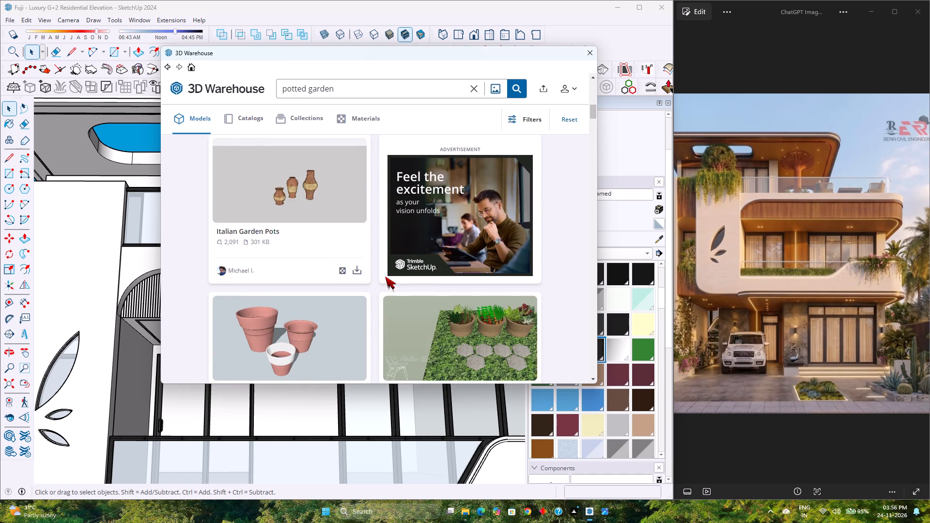
scroll(385, 277, down, 7)
scroll(385, 276, up, 1)
scroll(385, 276, down, 15)
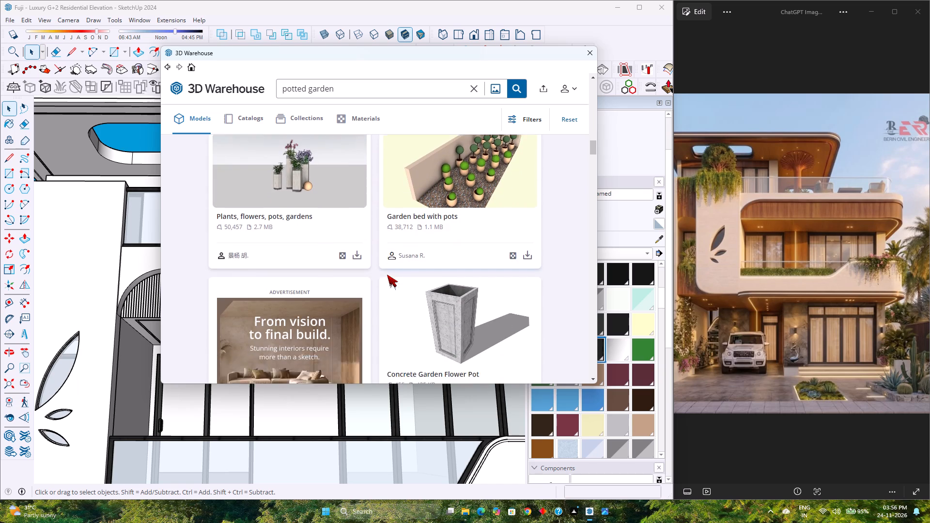
scroll(387, 275, down, 5)
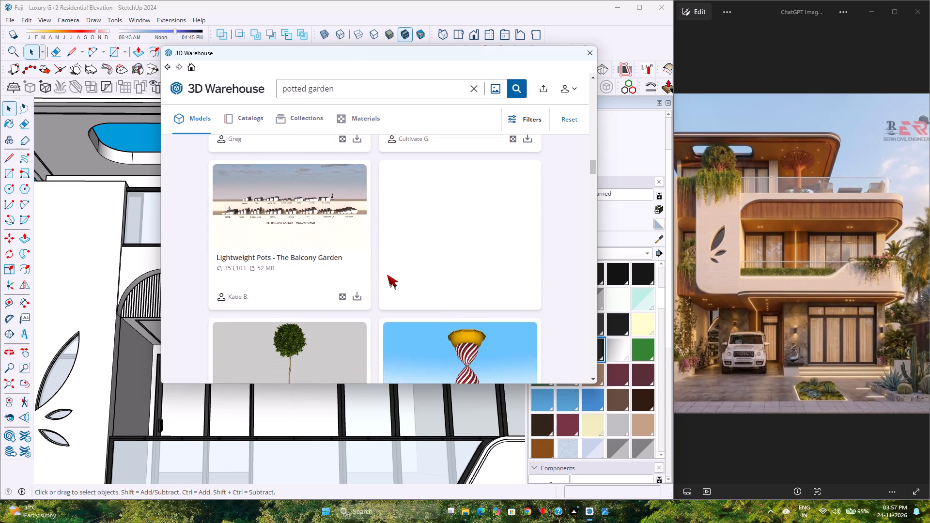
scroll(387, 275, down, 3)
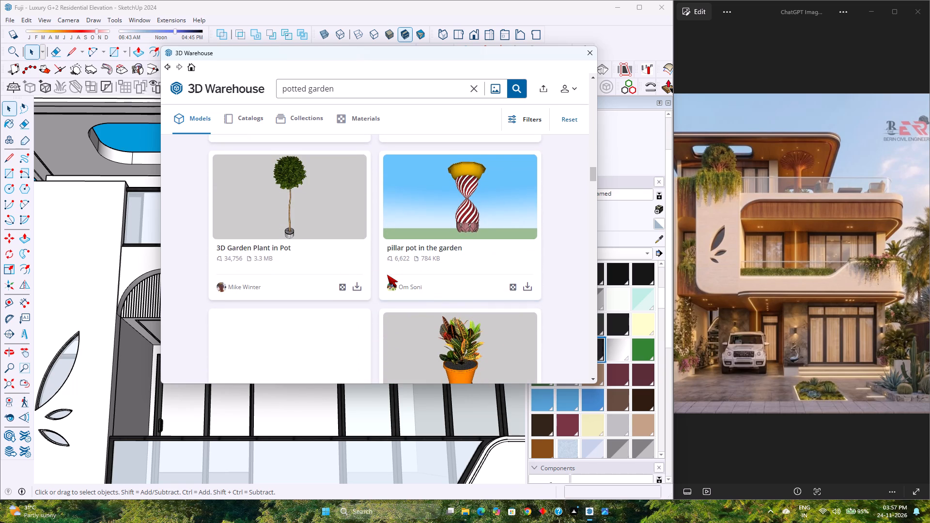
scroll(389, 273, down, 5)
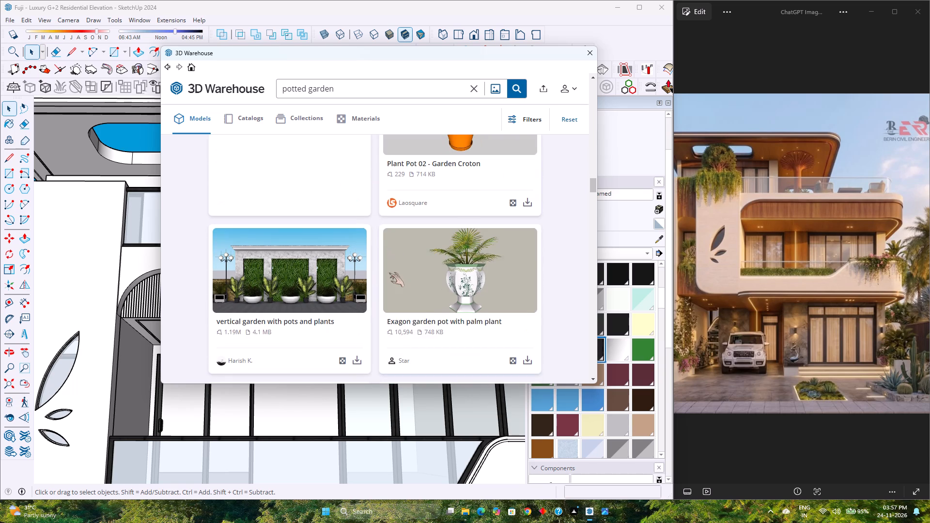
scroll(389, 273, down, 3)
scroll(389, 273, up, 3)
scroll(389, 273, down, 9)
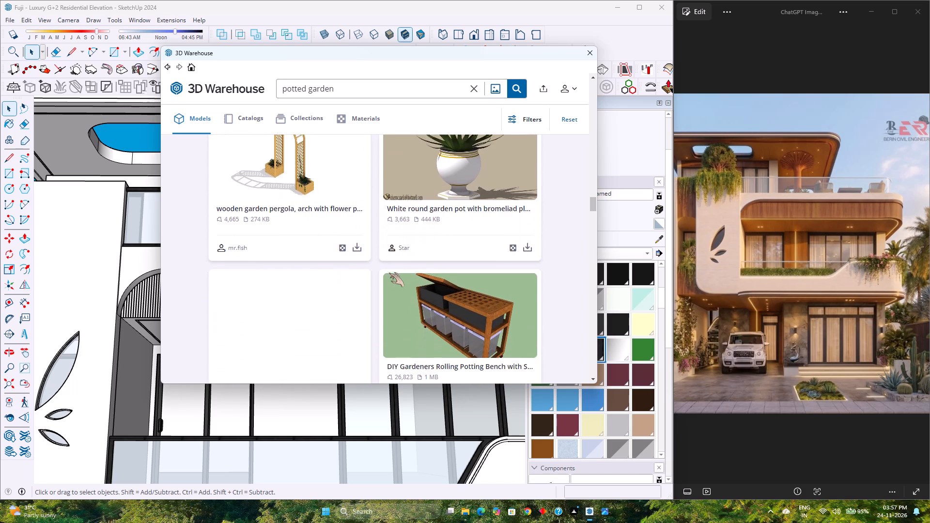
scroll(389, 273, down, 7)
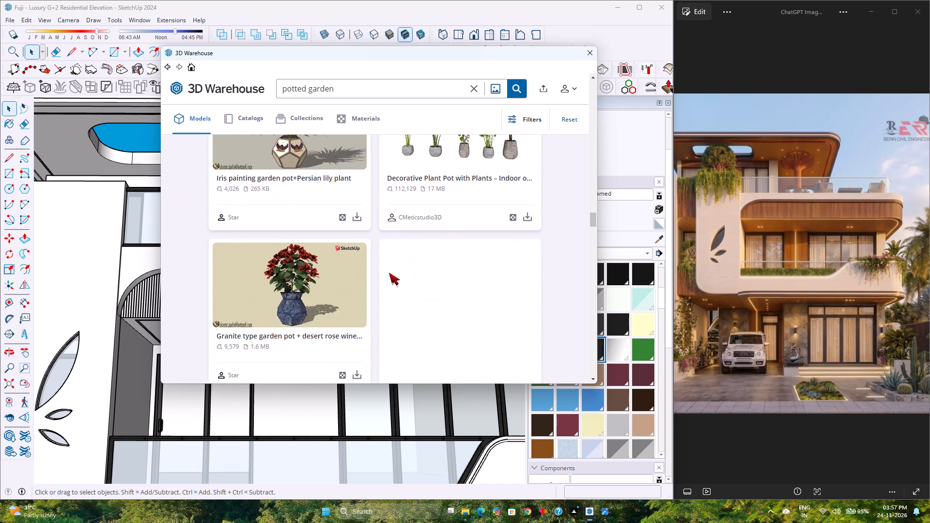
scroll(389, 273, down, 7)
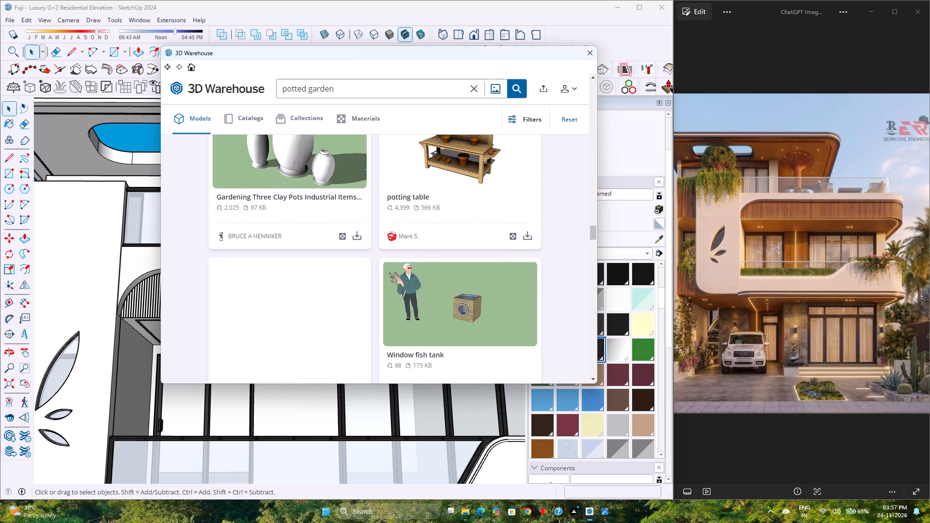
scroll(389, 273, down, 8)
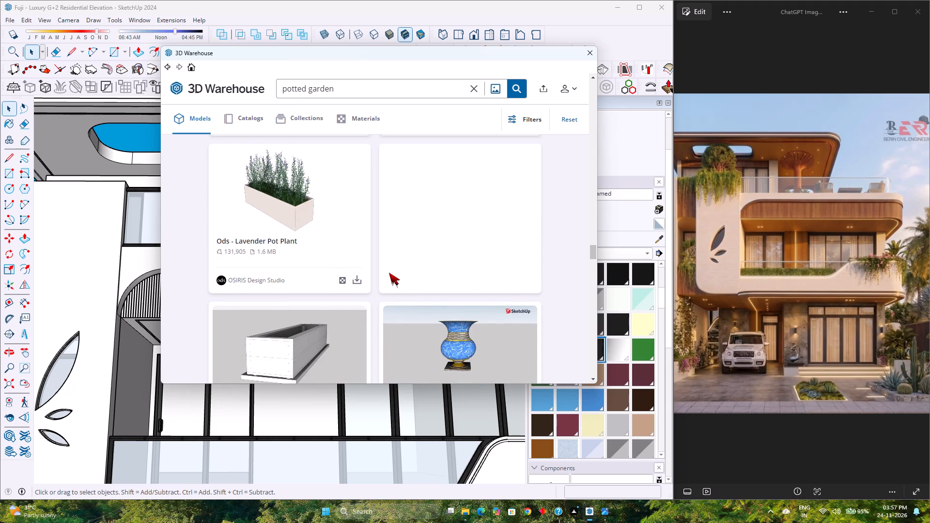
scroll(389, 273, down, 19)
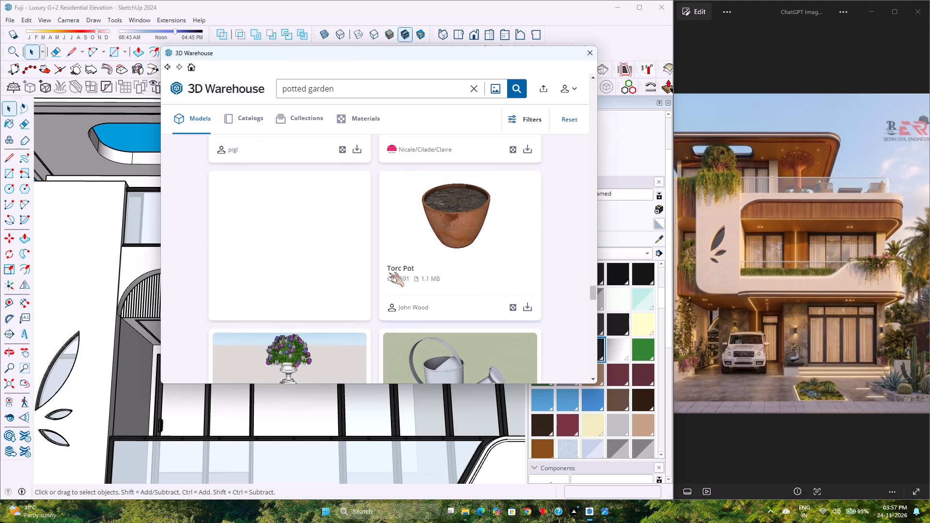
scroll(389, 273, down, 1)
scroll(389, 273, up, 1)
scroll(389, 273, down, 6)
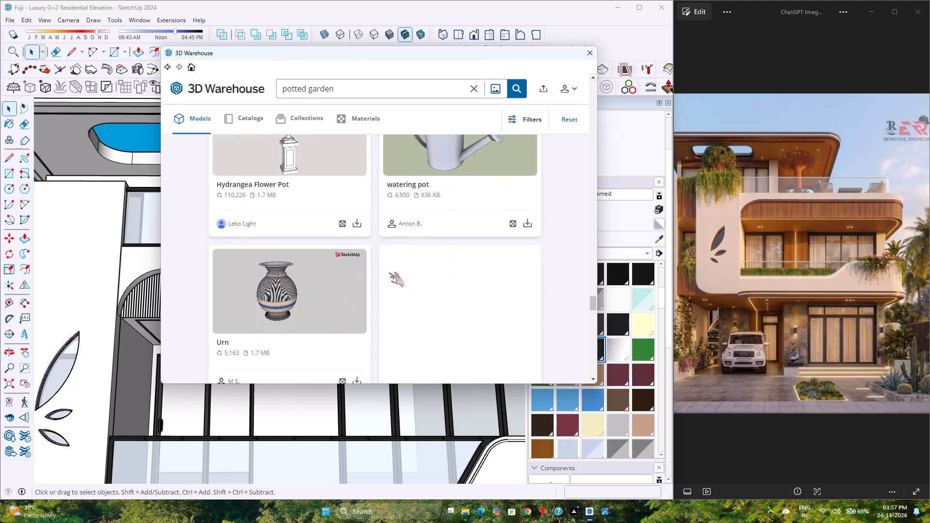
scroll(389, 273, down, 7)
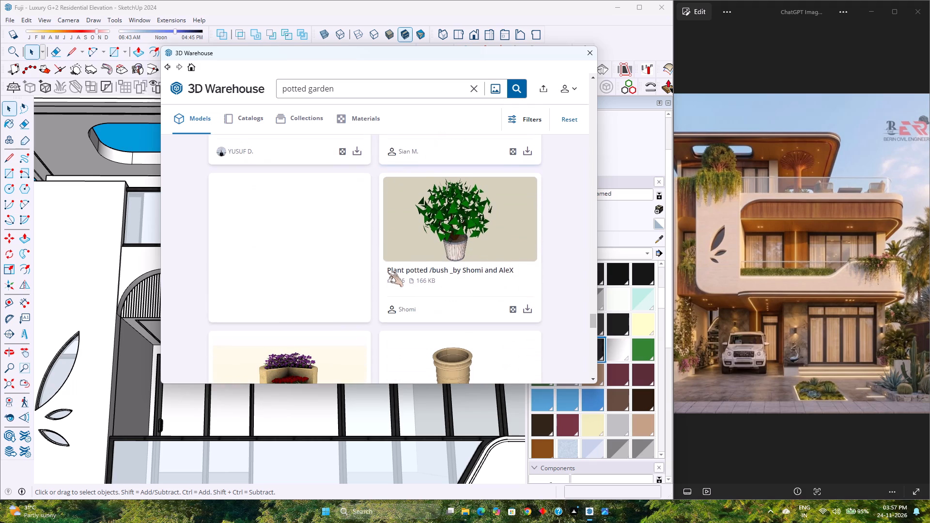
scroll(388, 273, down, 10)
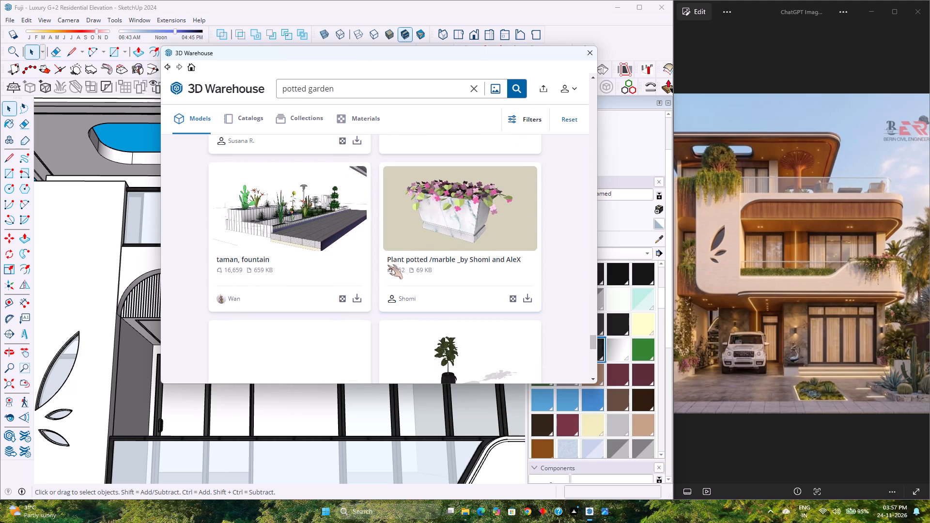
scroll(387, 265, down, 8)
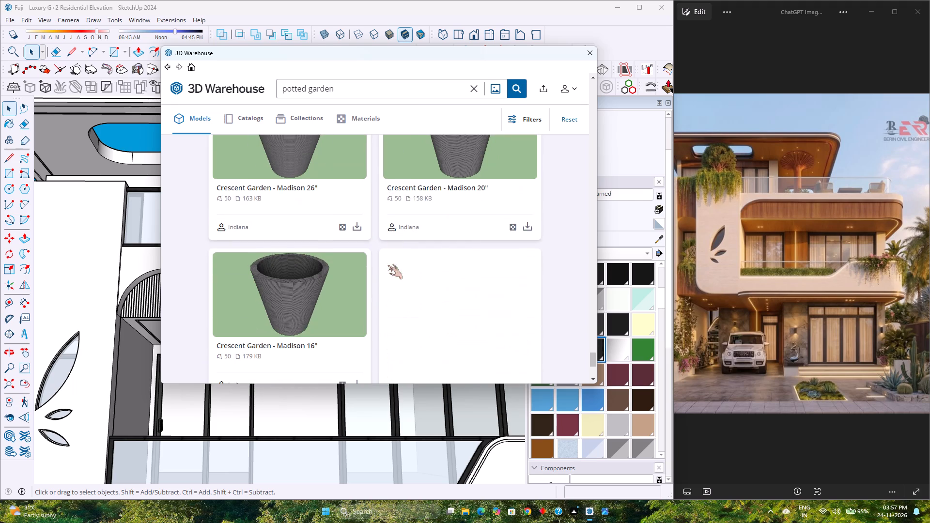
scroll(386, 260, up, 4)
scroll(386, 260, down, 2)
scroll(385, 256, up, 2)
scroll(385, 256, down, 1)
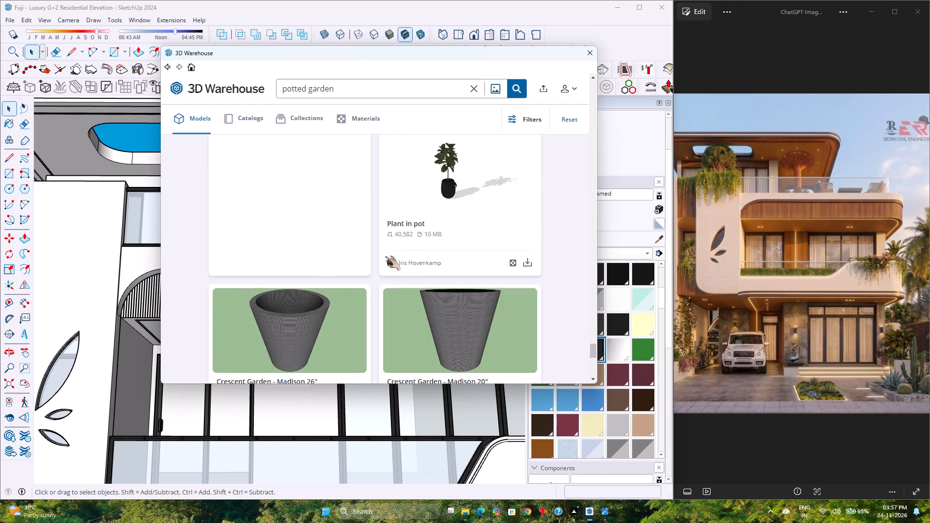
scroll(385, 256, down, 12)
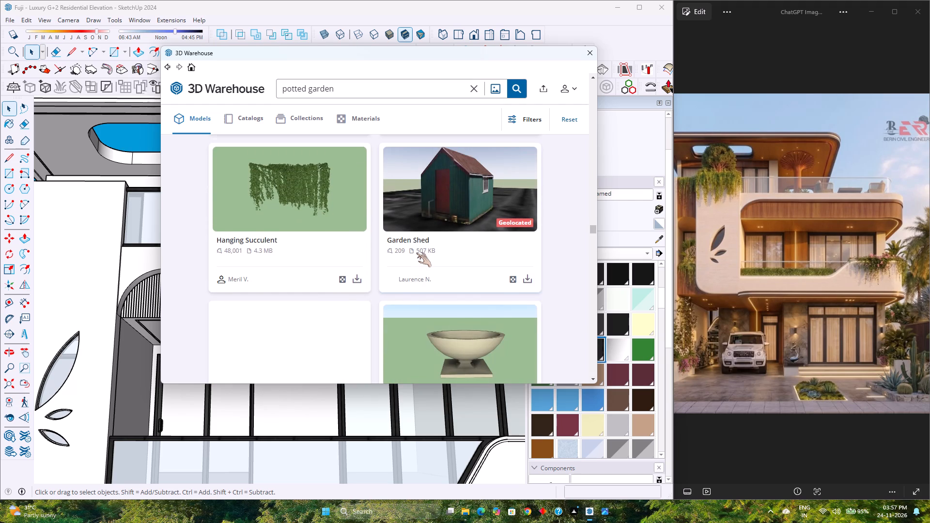
scroll(416, 253, down, 1)
scroll(373, 274, down, 3)
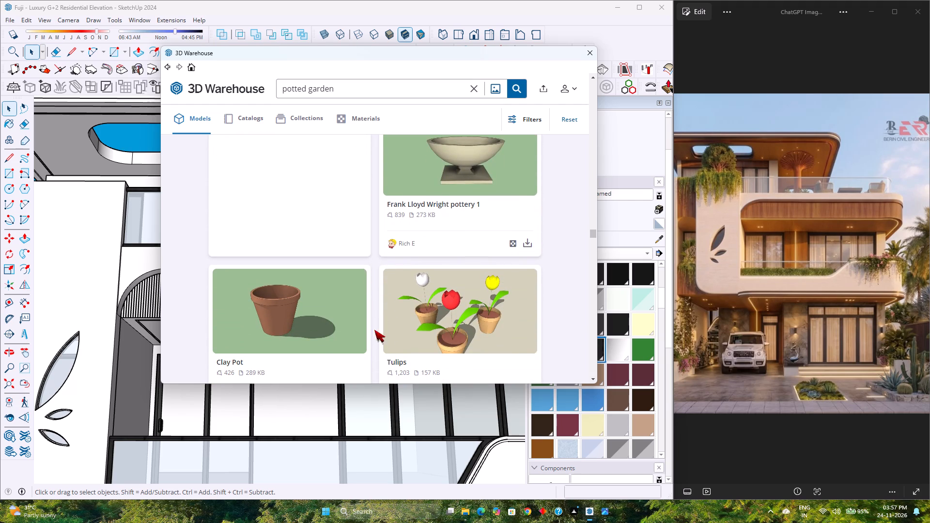
scroll(379, 357, down, 3)
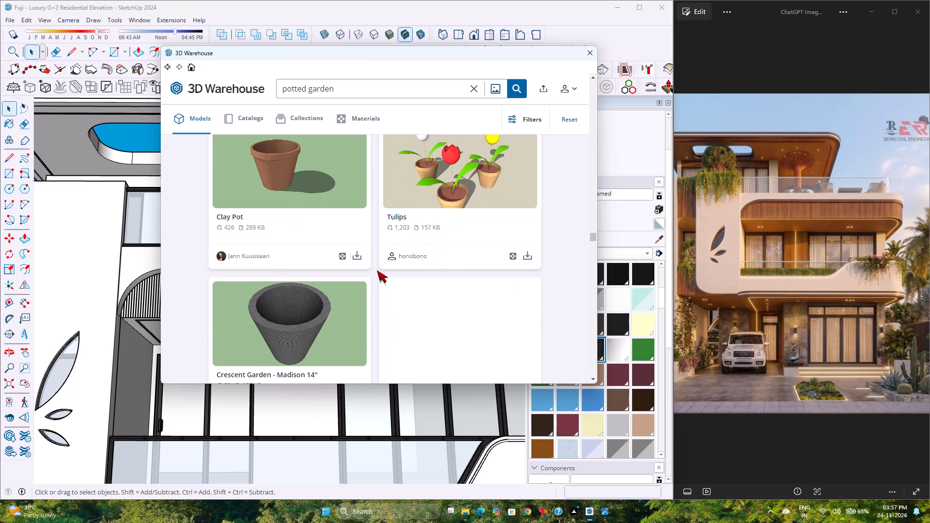
scroll(377, 268, down, 4)
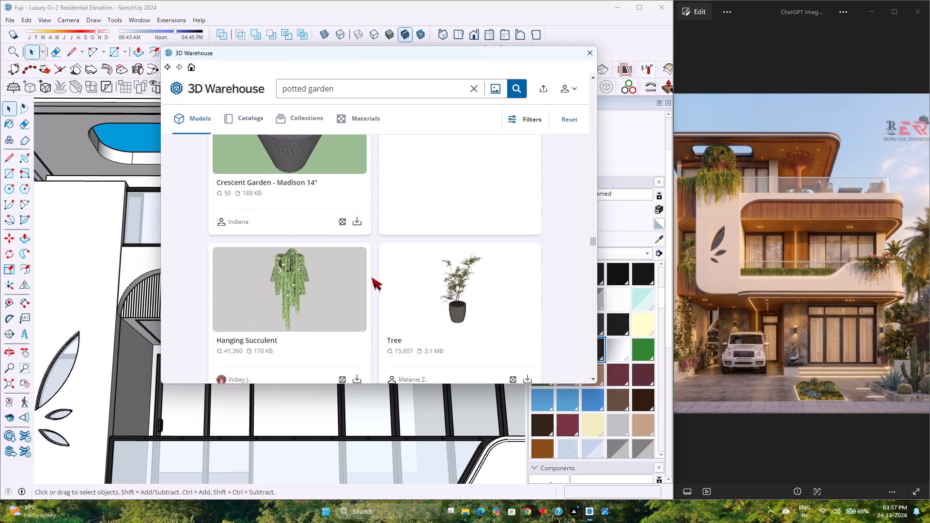
scroll(372, 279, down, 7)
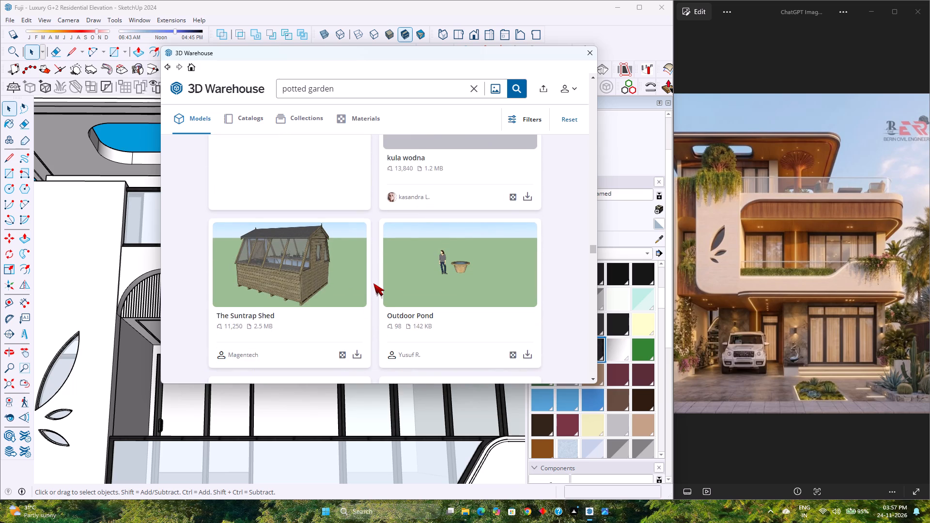
scroll(373, 283, down, 13)
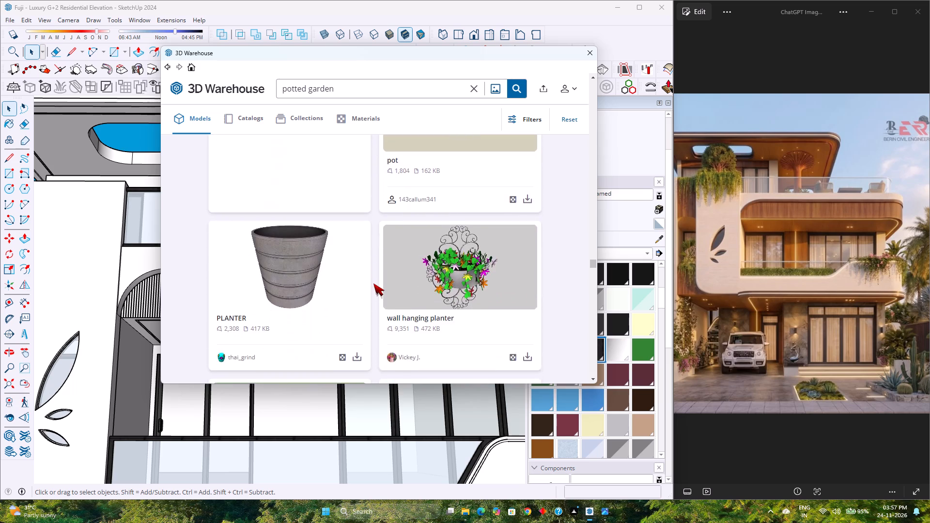
scroll(373, 283, down, 13)
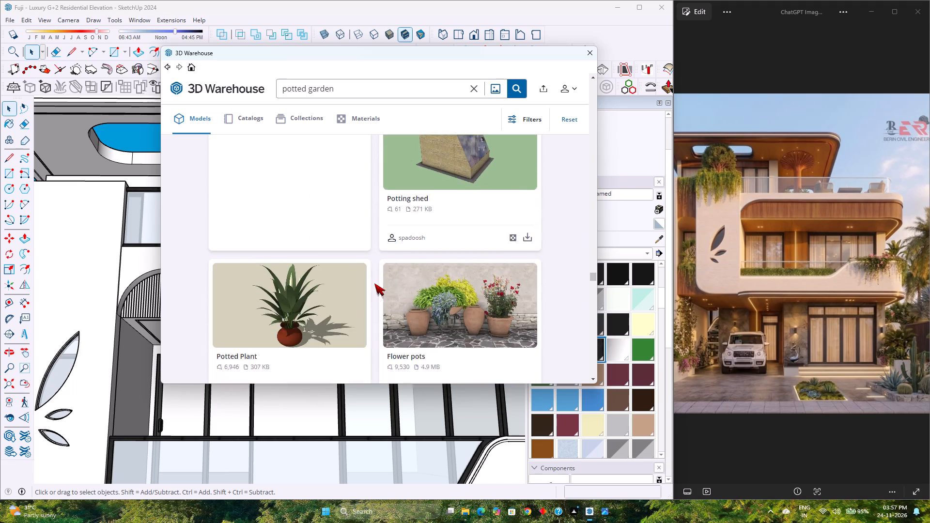
scroll(374, 283, down, 19)
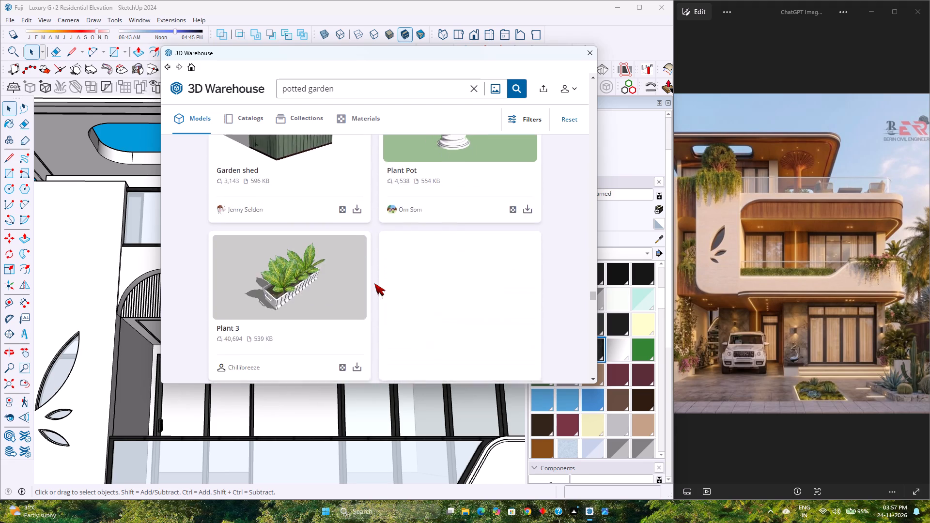
scroll(374, 283, down, 19)
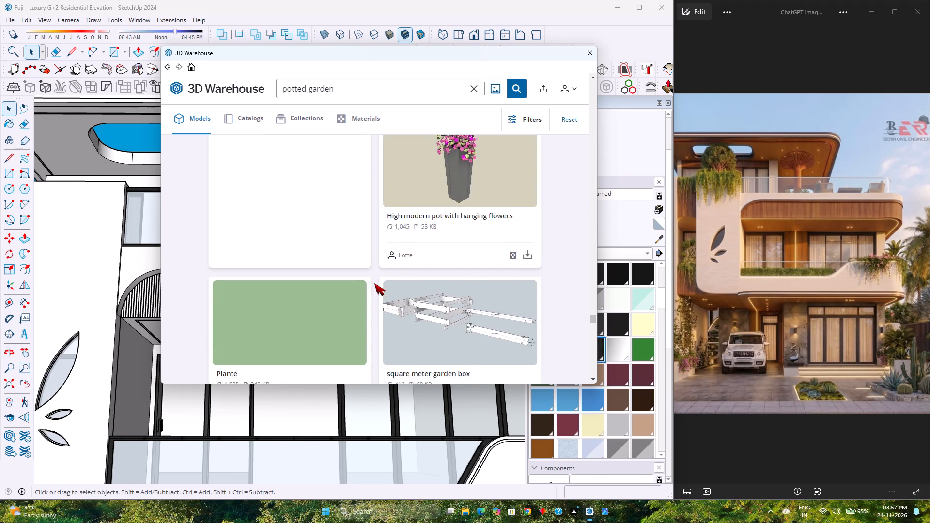
scroll(374, 283, down, 16)
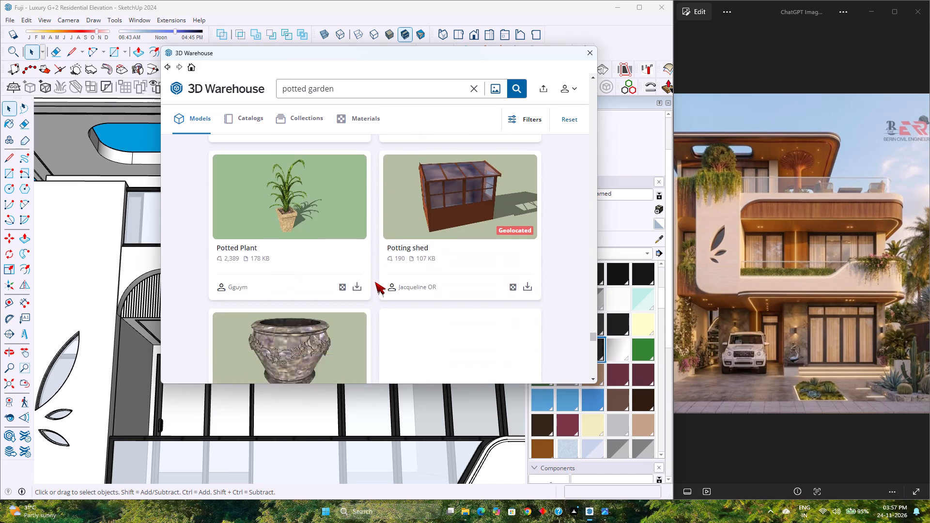
scroll(375, 282, up, 3)
scroll(375, 282, down, 12)
scroll(374, 282, up, 3)
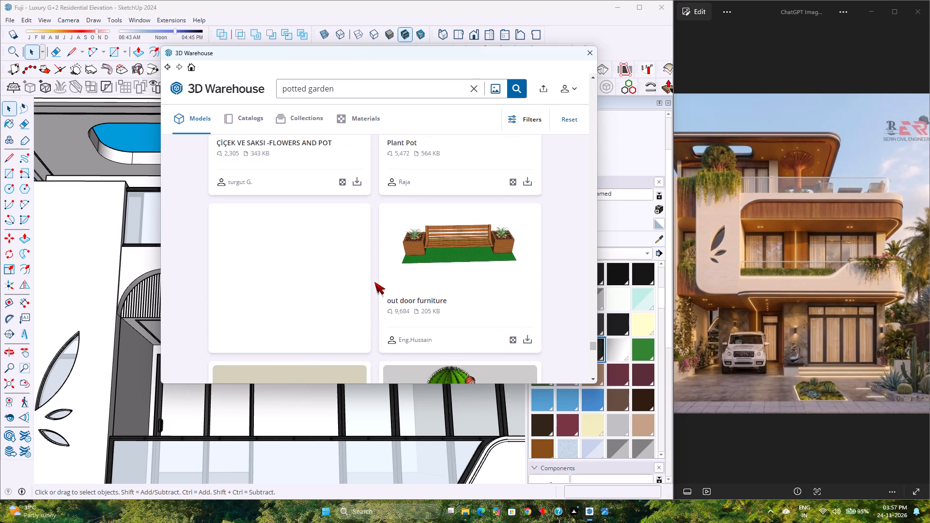
scroll(374, 282, down, 16)
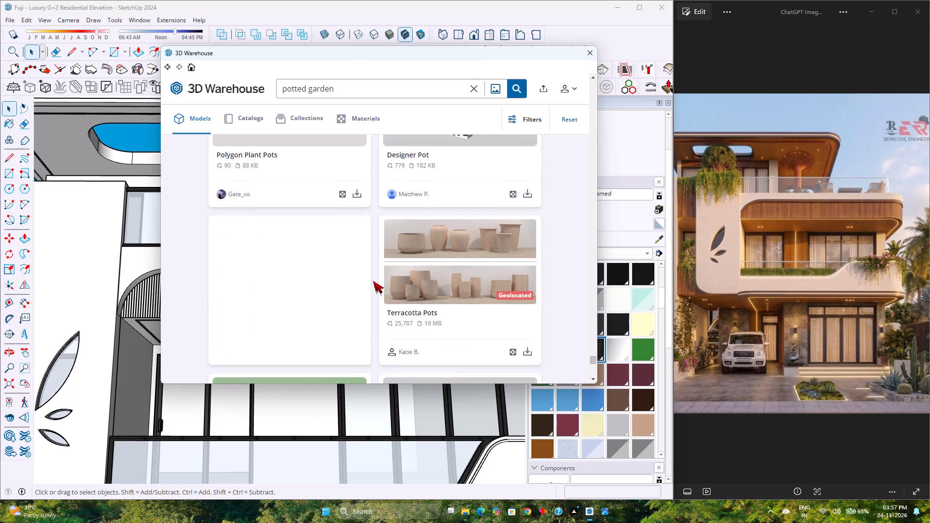
scroll(373, 281, down, 16)
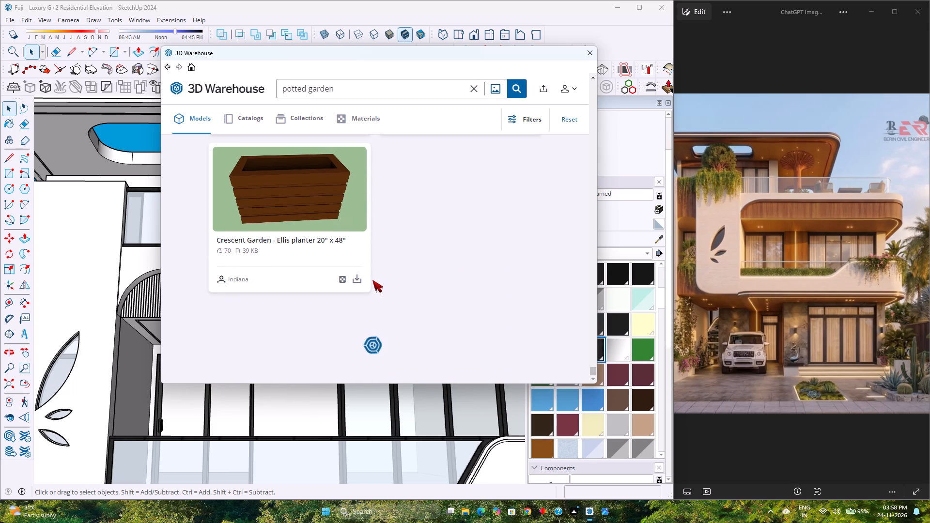
scroll(372, 280, up, 4)
scroll(372, 280, down, 2)
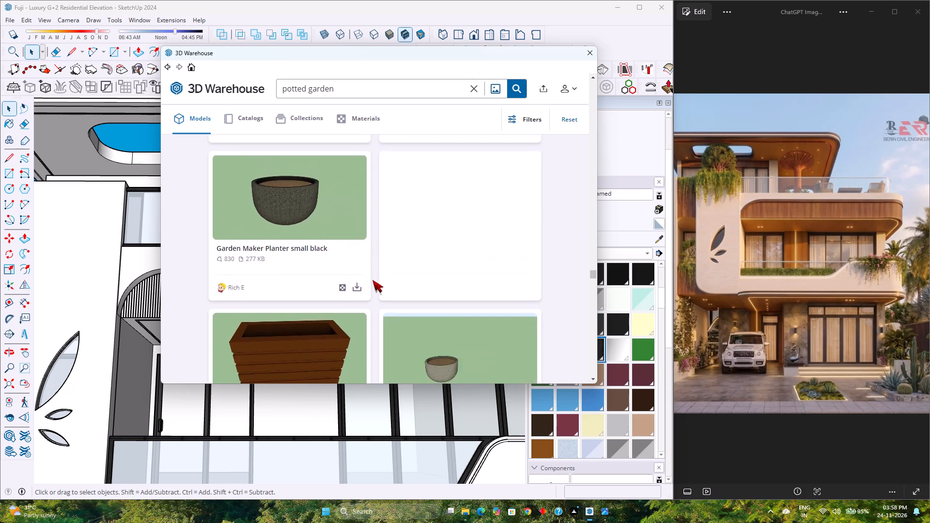
scroll(372, 280, down, 7)
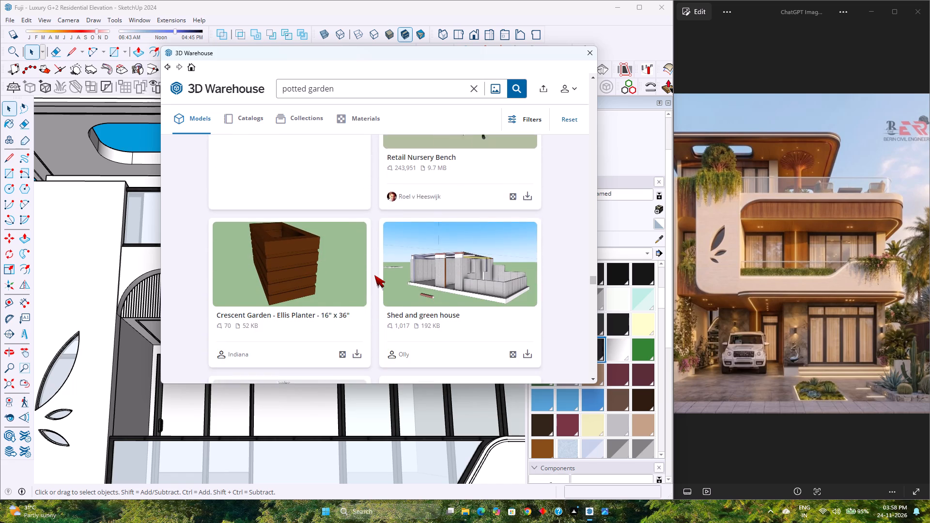
scroll(374, 275, down, 5)
scroll(373, 275, up, 4)
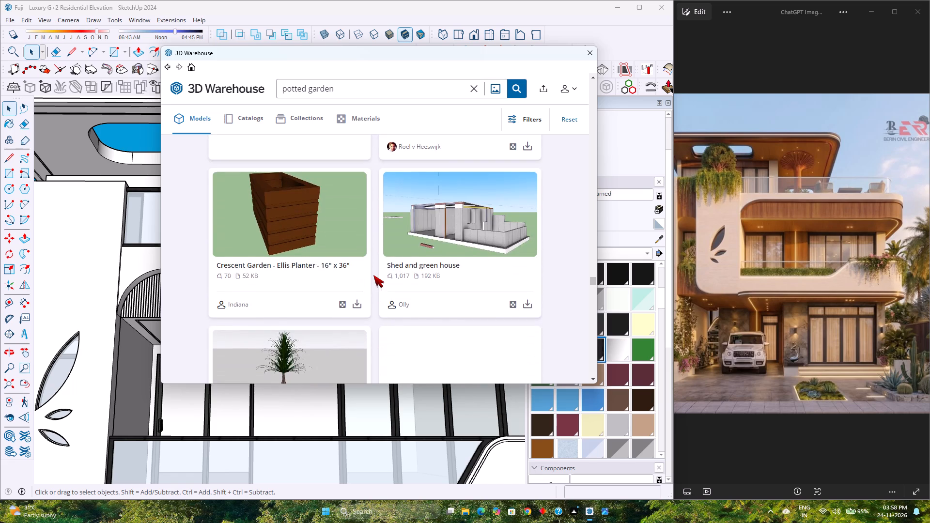
scroll(373, 275, down, 19)
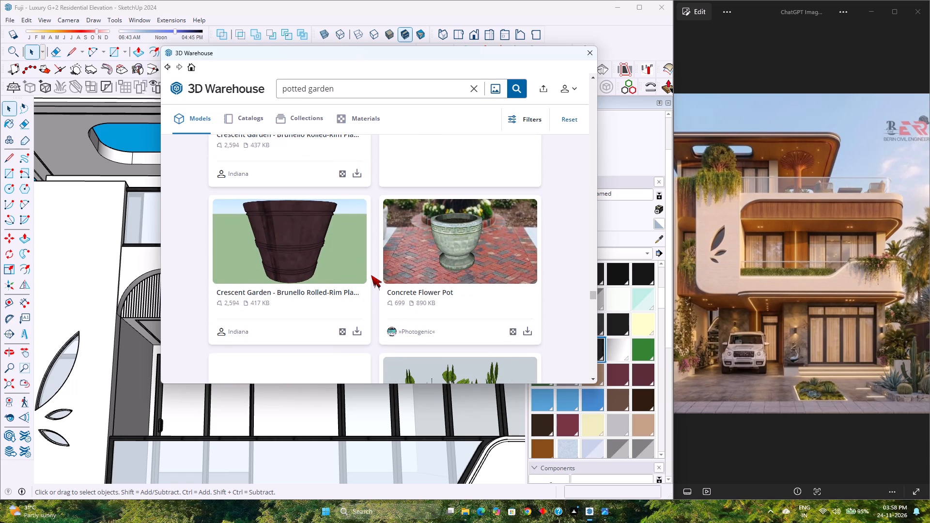
scroll(371, 275, down, 3)
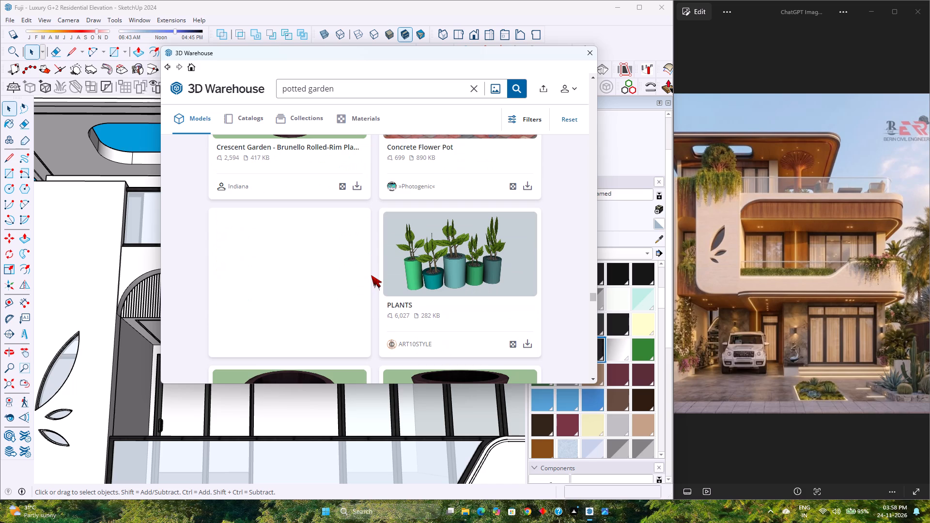
Continue through the remaining "potted garden" results, checking the planters, bonsai and potted plants against the greenery in the reference house image.
scroll(371, 275, down, 5)
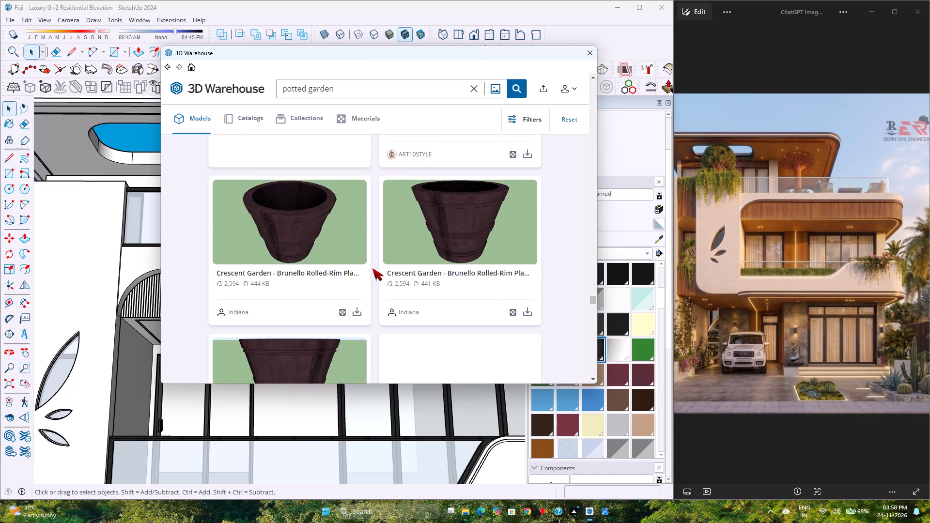
scroll(372, 268, down, 11)
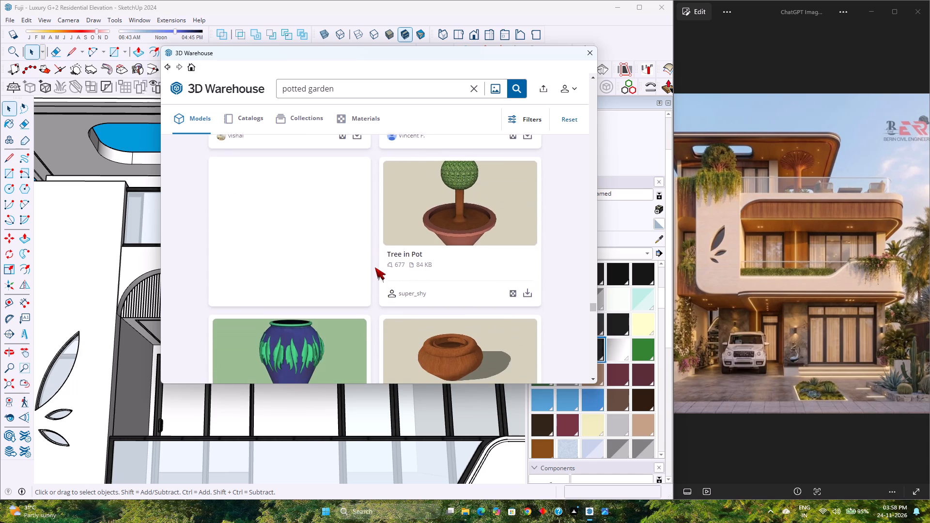
scroll(375, 267, down, 14)
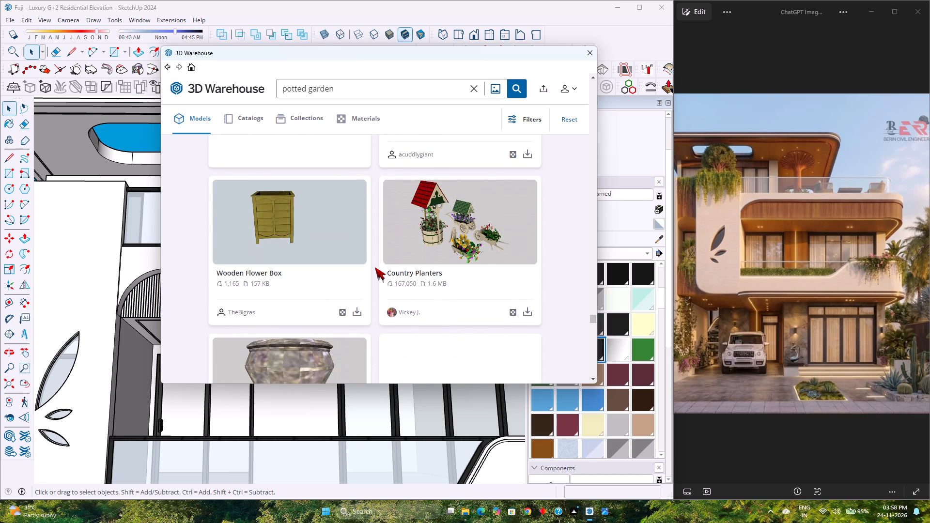
scroll(375, 267, down, 4)
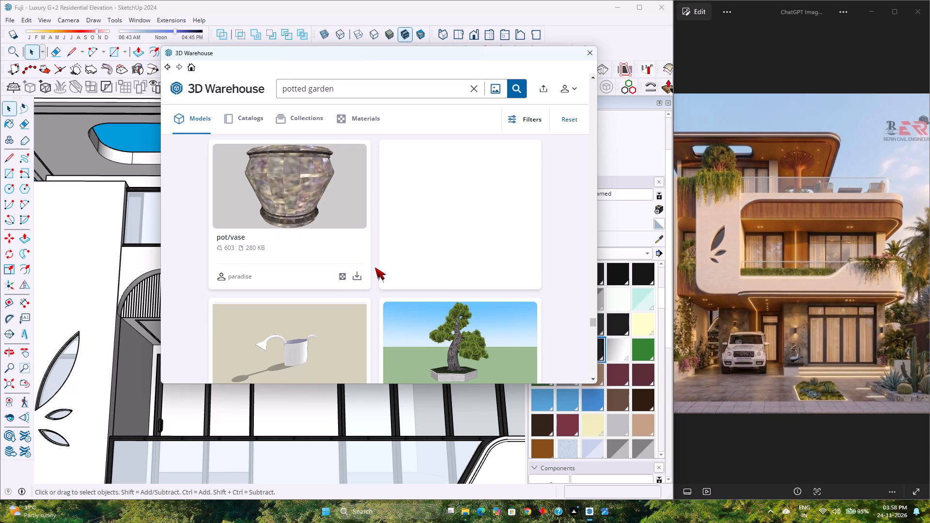
scroll(375, 267, down, 7)
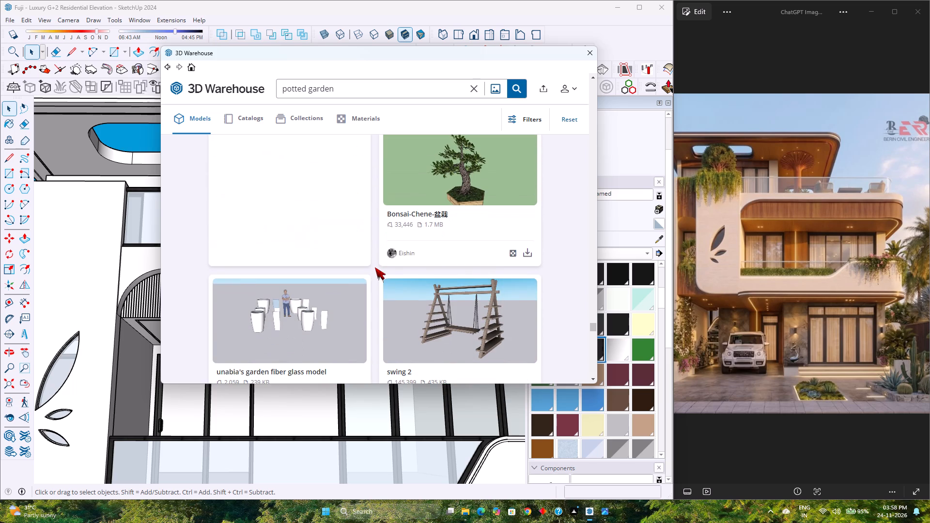
scroll(372, 274, down, 7)
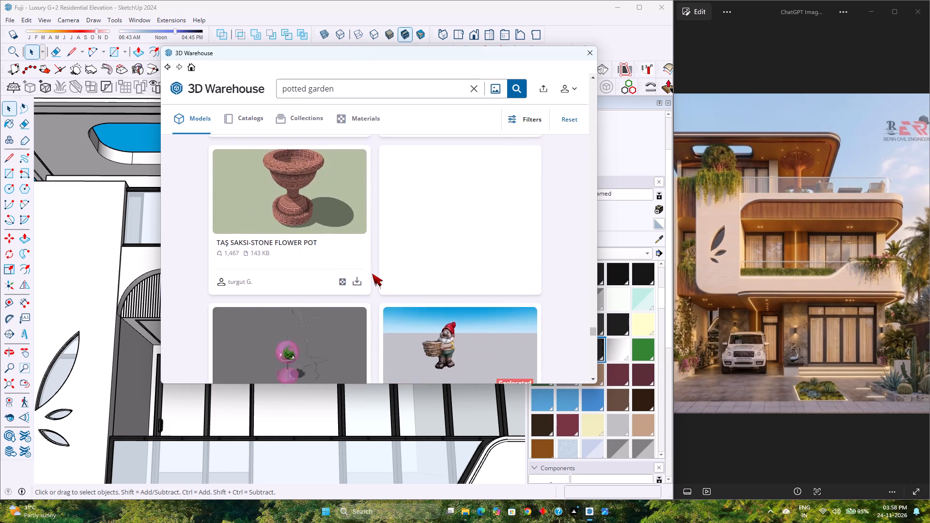
scroll(372, 274, down, 9)
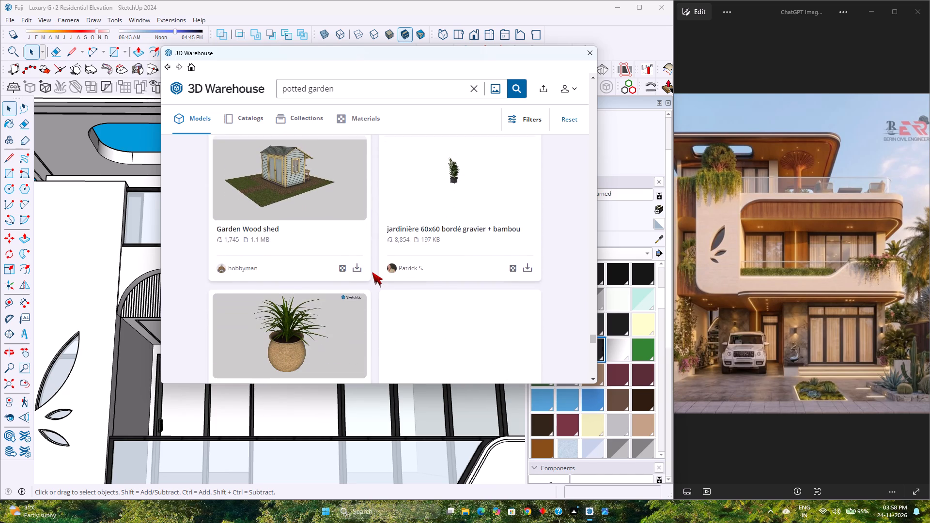
scroll(372, 272, down, 2)
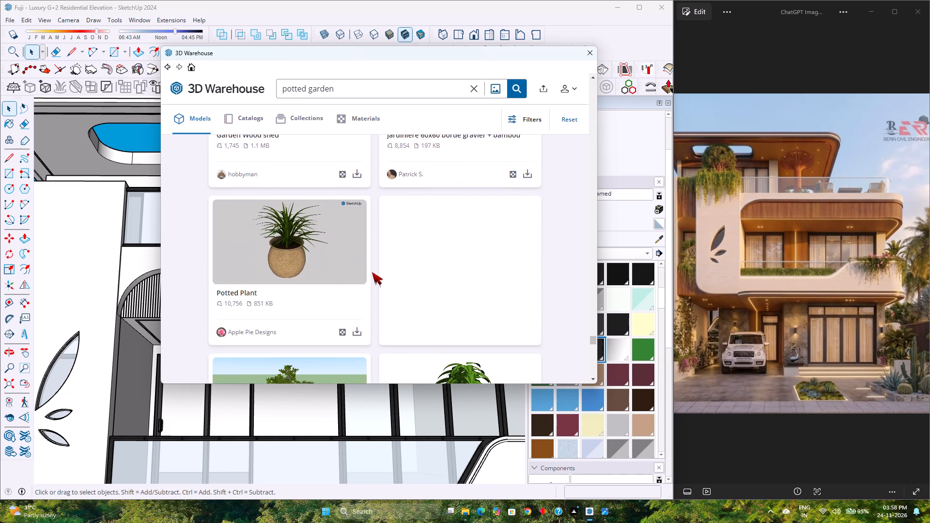
scroll(372, 272, down, 5)
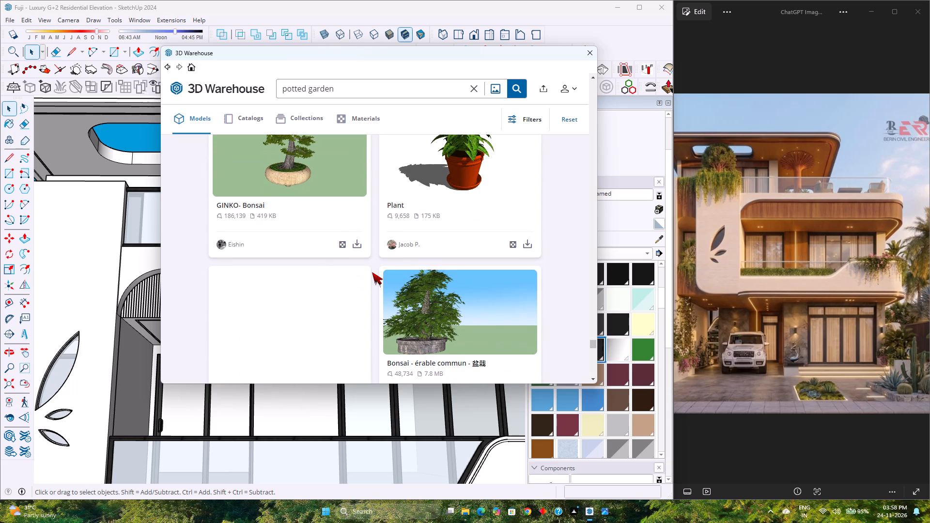
scroll(372, 272, down, 8)
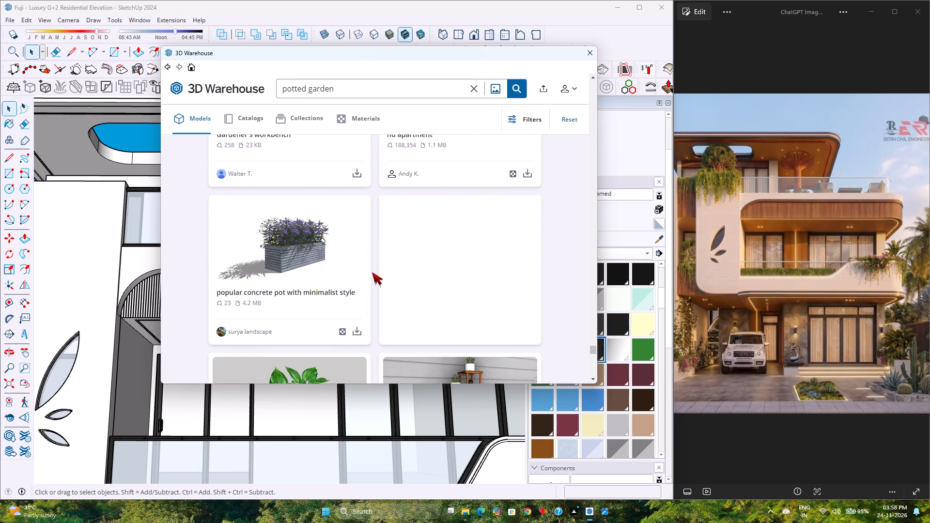
scroll(372, 272, down, 9)
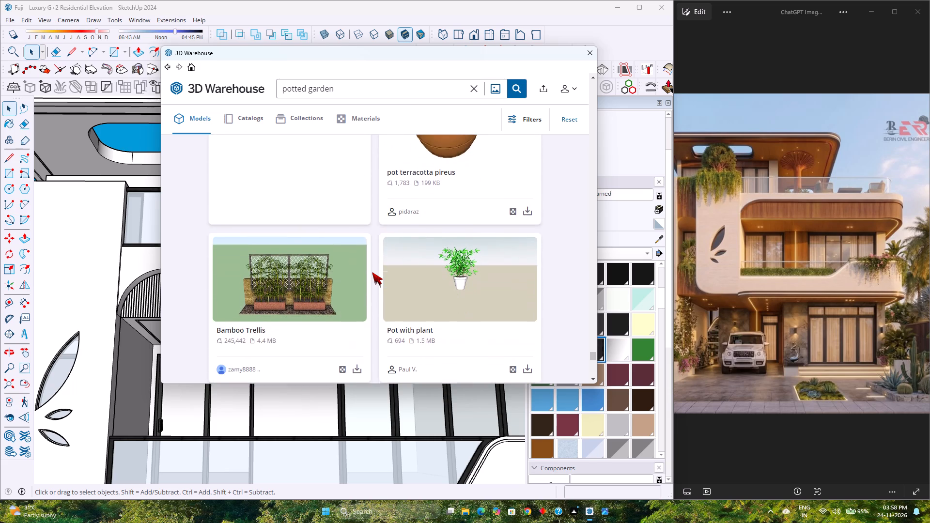
scroll(372, 272, down, 3)
scroll(372, 272, up, 1)
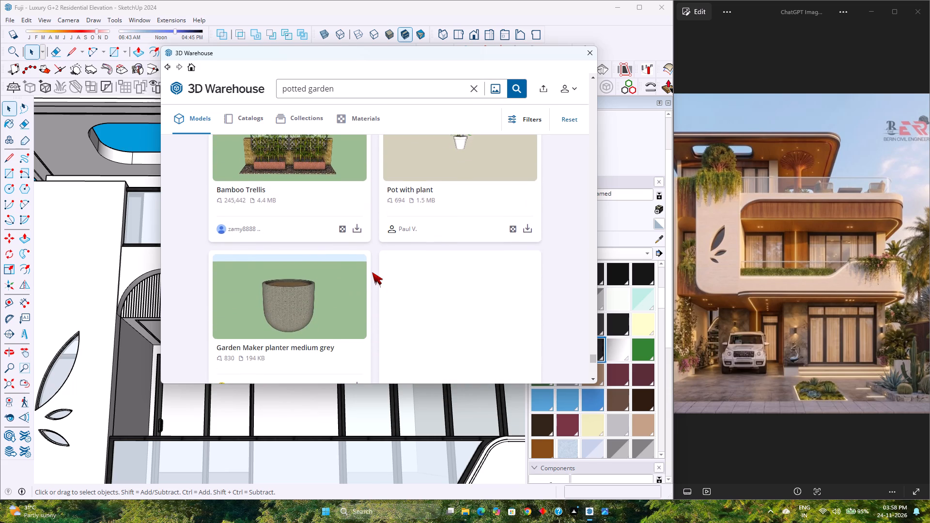
scroll(372, 272, up, 2)
scroll(372, 272, down, 7)
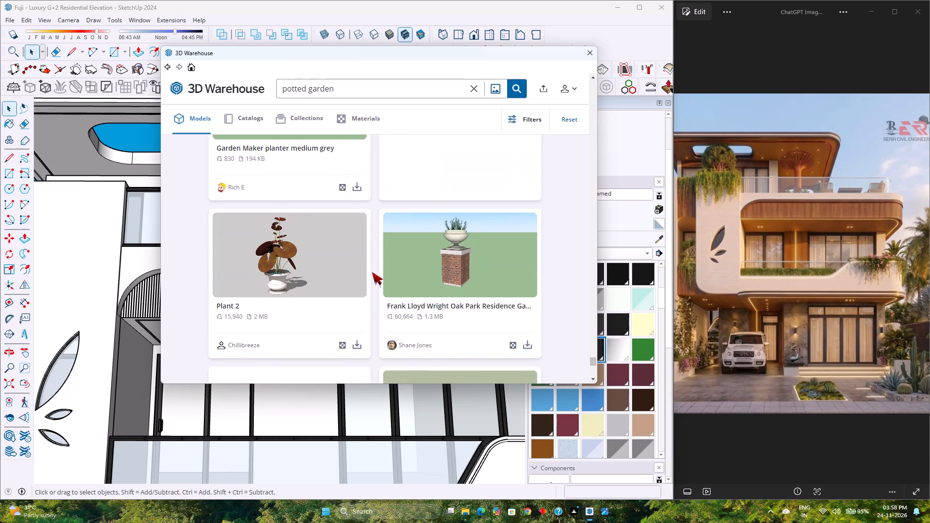
scroll(372, 272, down, 5)
scroll(372, 272, up, 2)
scroll(372, 272, down, 2)
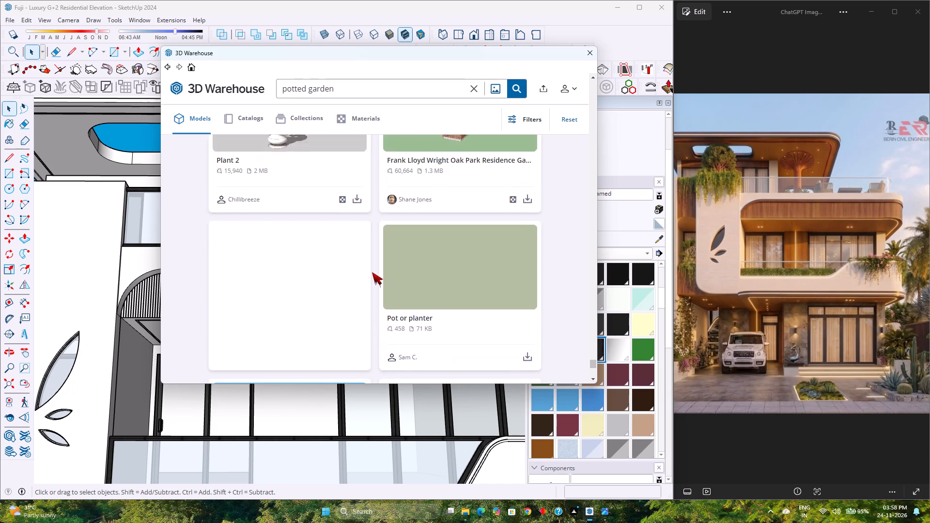
scroll(372, 272, down, 3)
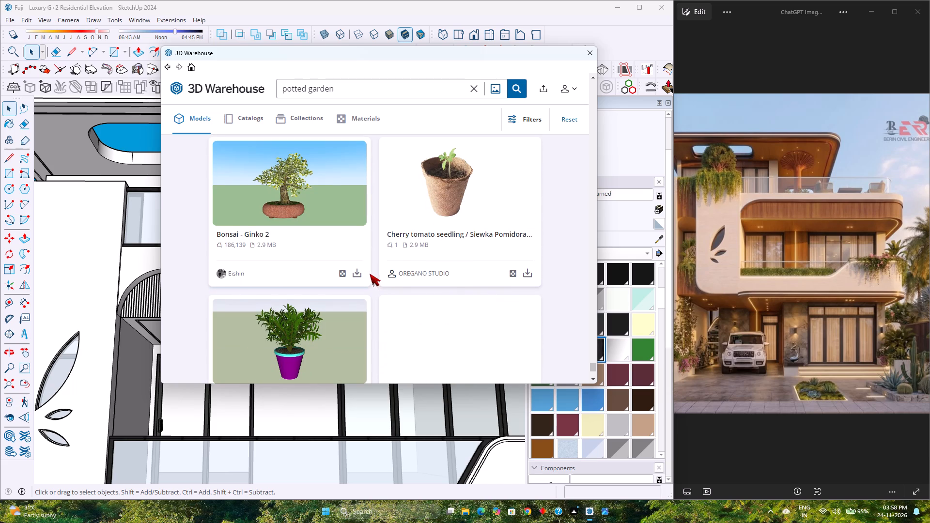
scroll(369, 274, down, 6)
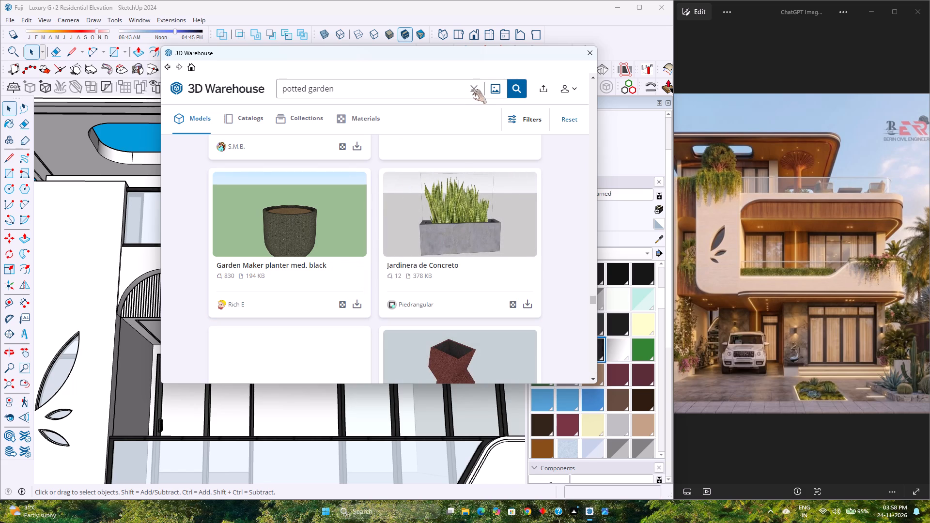
Search the 3D Warehouse for "potted tree" models.
click(453, 88)
key(BackSpace)
key(BackSpace)
key(BackSpace)
key(BackSpace)
key(BackSpace)
key(BackSpace)
text(tree)
key(Return)
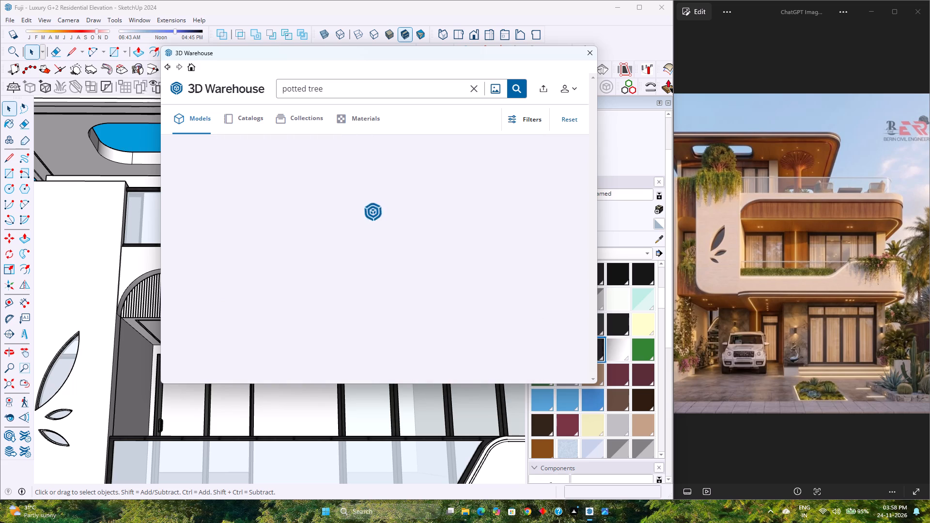
Browse the first "potted tree" results for potted trees that suit the terrace and entrance greenery in the reference house image.
scroll(356, 226, up, 12)
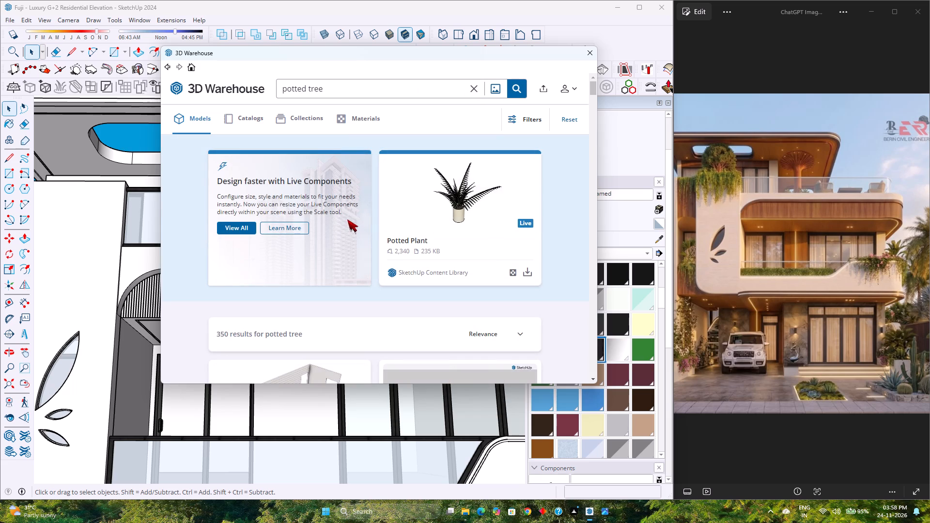
scroll(347, 219, up, 19)
scroll(350, 218, down, 4)
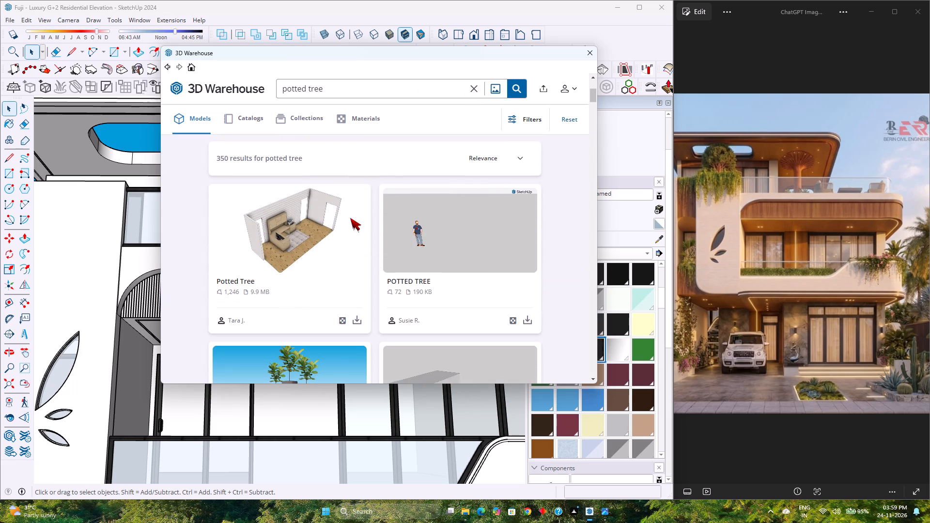
scroll(350, 218, down, 3)
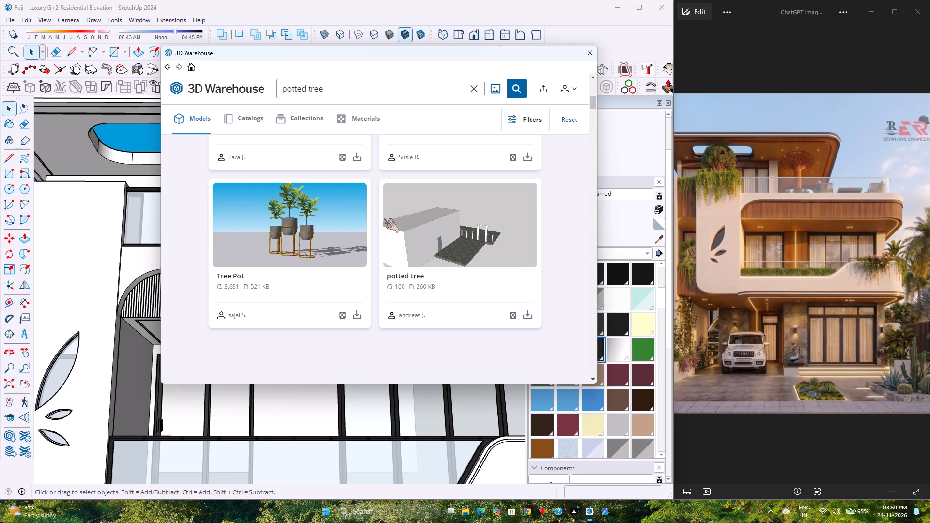
scroll(384, 218, down, 2)
scroll(384, 218, up, 4)
scroll(384, 218, down, 8)
scroll(383, 218, up, 2)
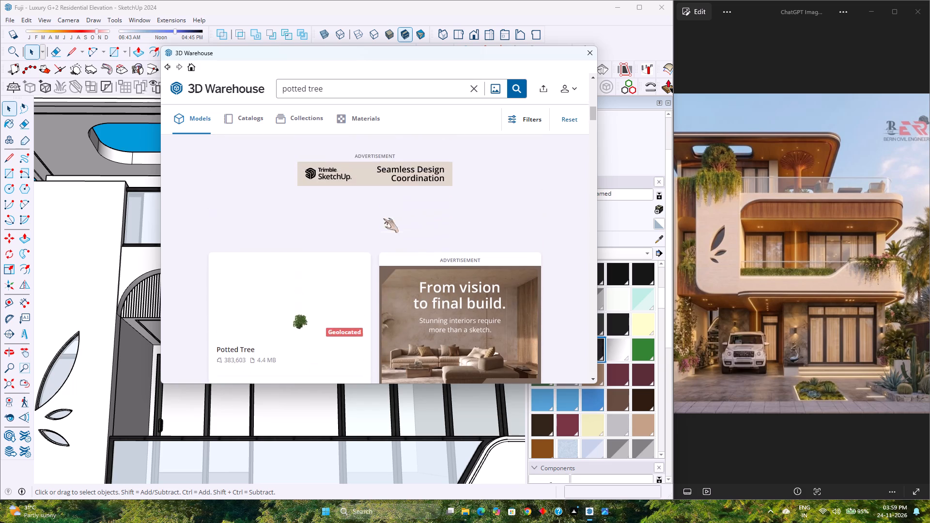
scroll(383, 218, up, 1)
scroll(378, 218, down, 7)
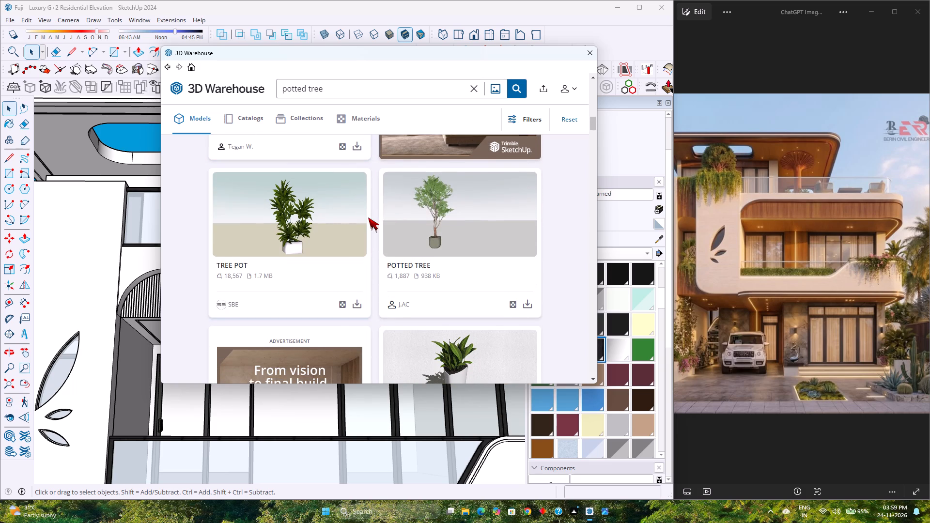
scroll(368, 219, down, 2)
scroll(370, 219, up, 1)
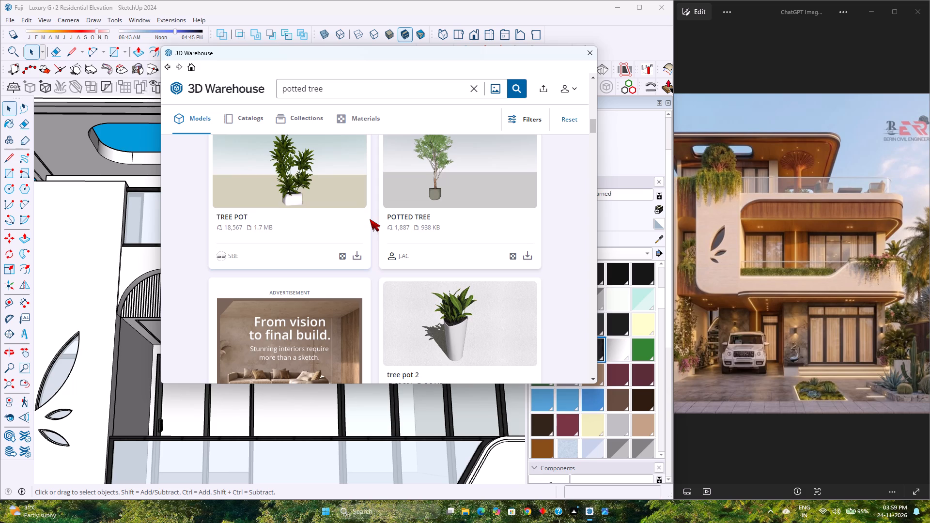
scroll(370, 219, up, 1)
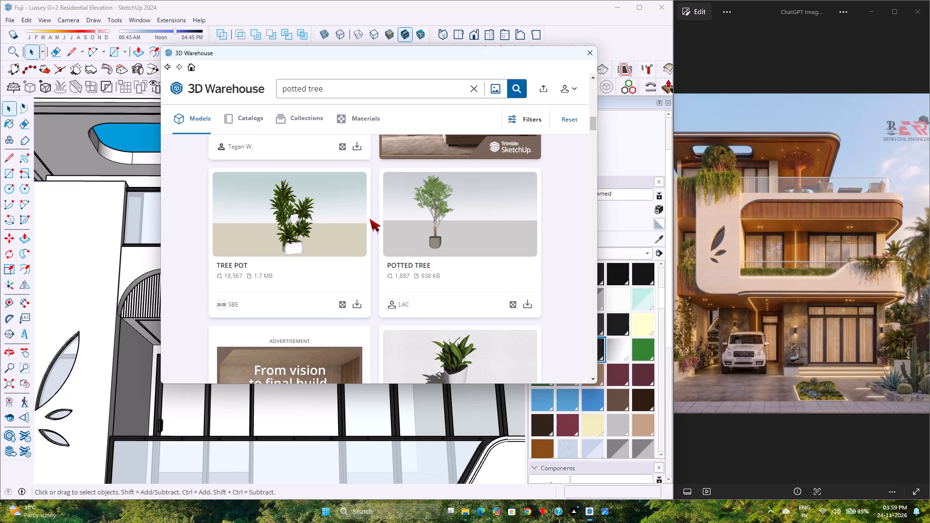
scroll(388, 214, down, 6)
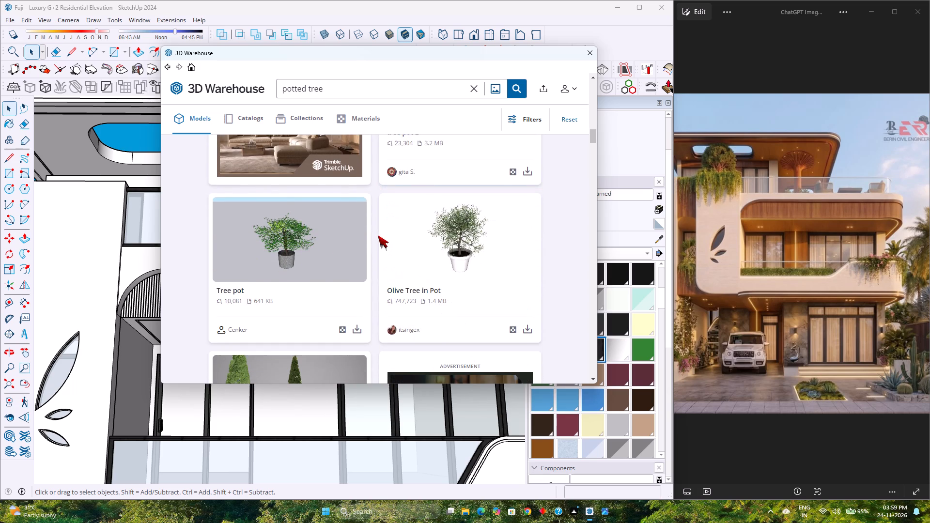
scroll(378, 235, down, 6)
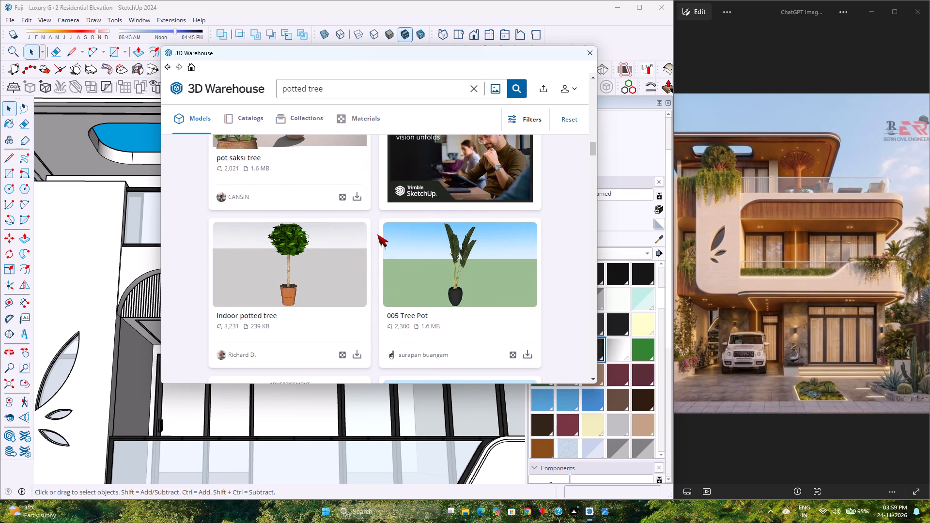
scroll(377, 234, down, 8)
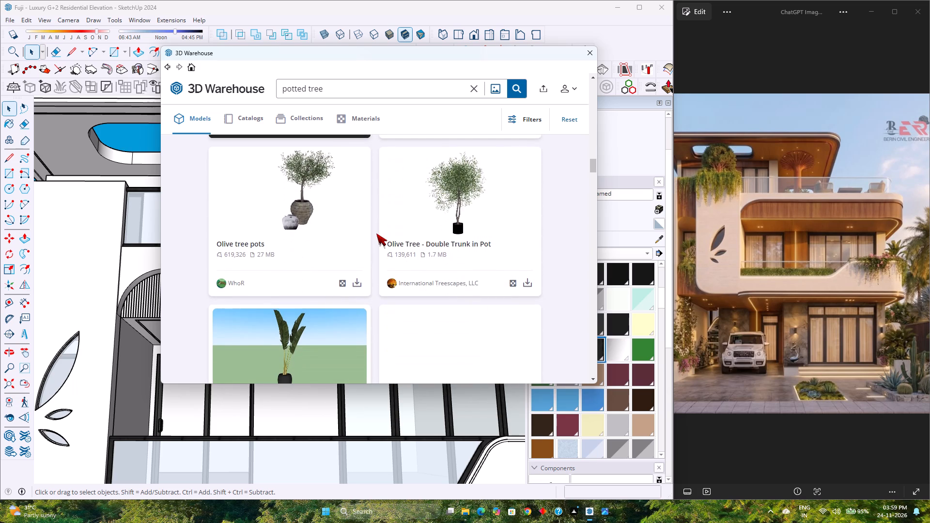
scroll(376, 233, down, 4)
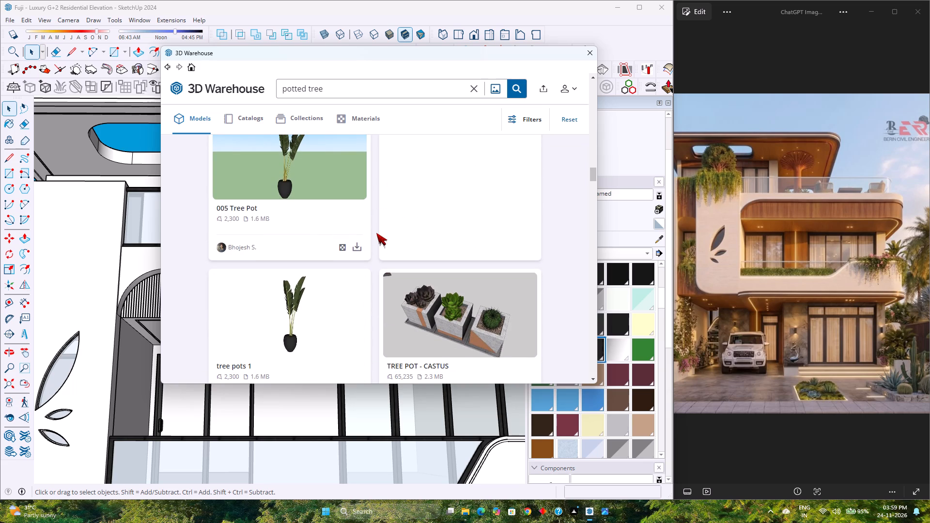
scroll(376, 233, down, 1)
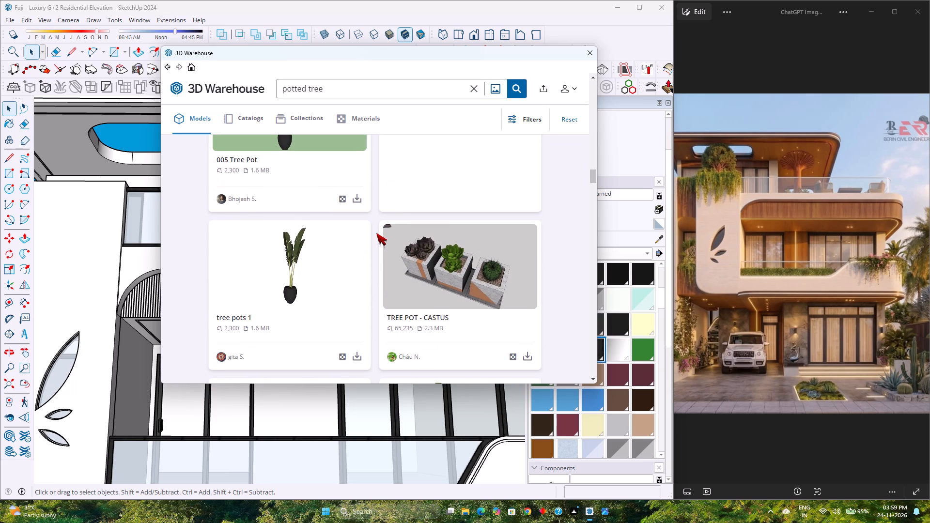
scroll(376, 233, down, 4)
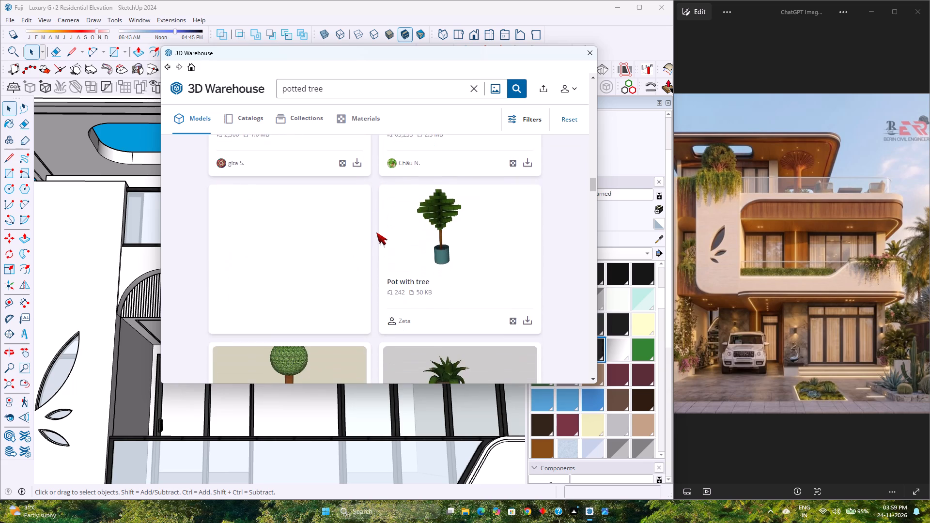
scroll(376, 232, up, 3)
scroll(379, 228, down, 4)
scroll(373, 232, up, 3)
scroll(372, 233, down, 4)
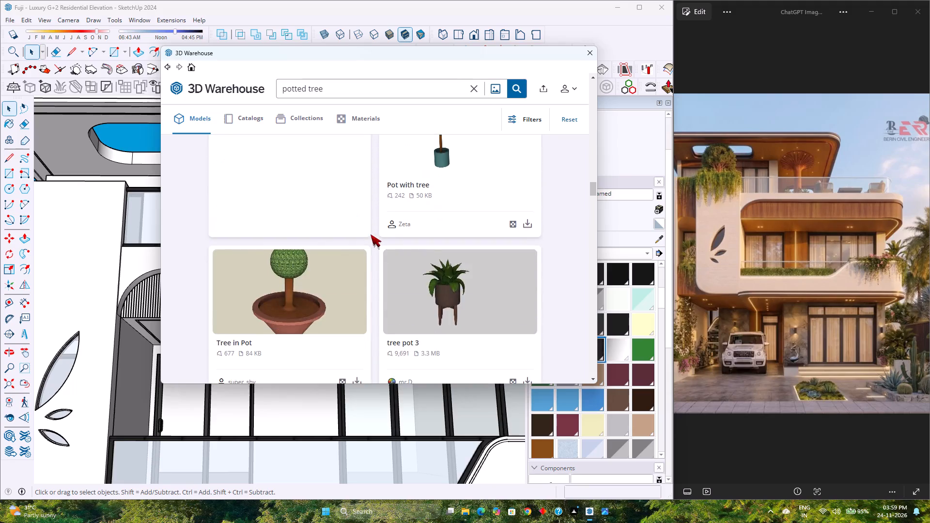
Examine the rest of the first batch of "potted tree" results, comparing tree shapes and pots with the reference image's planting.
scroll(371, 234, down, 8)
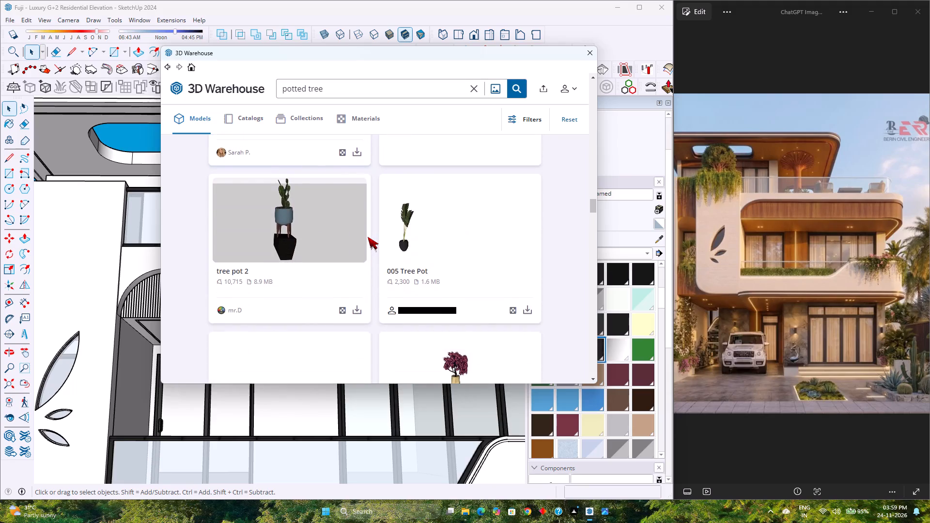
scroll(368, 237, down, 6)
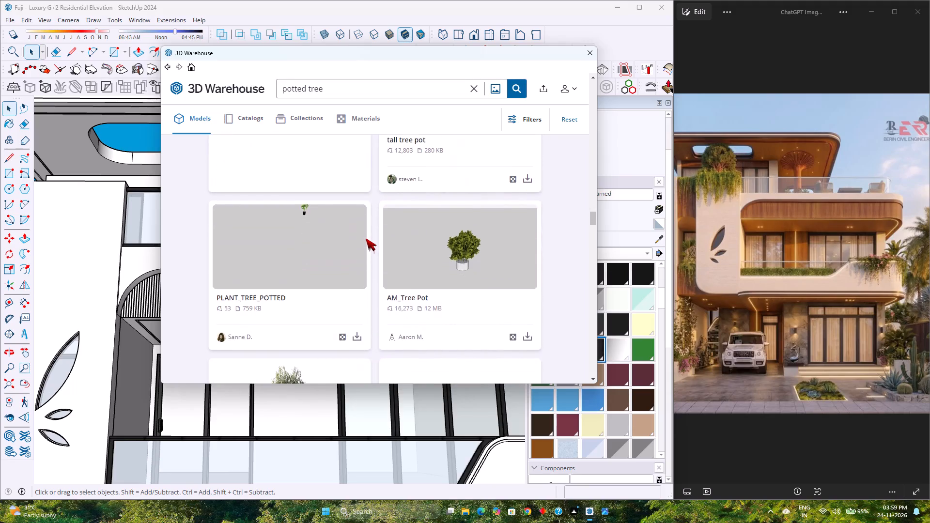
scroll(366, 238, down, 7)
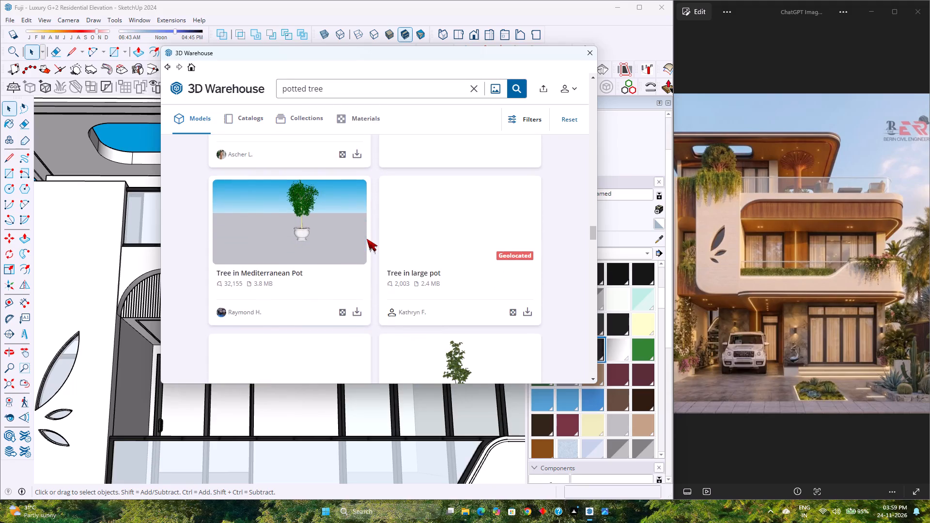
scroll(367, 239, up, 1)
scroll(366, 237, down, 1)
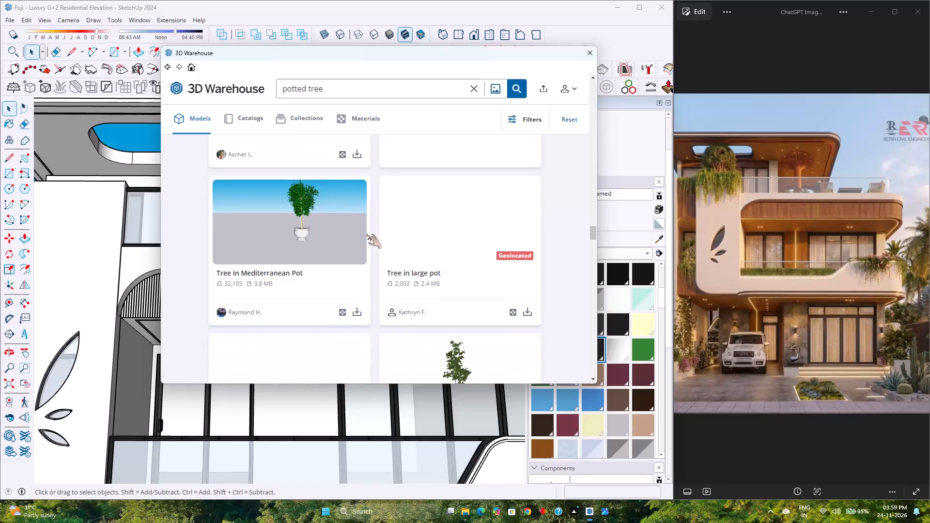
scroll(366, 234, up, 2)
scroll(366, 234, down, 4)
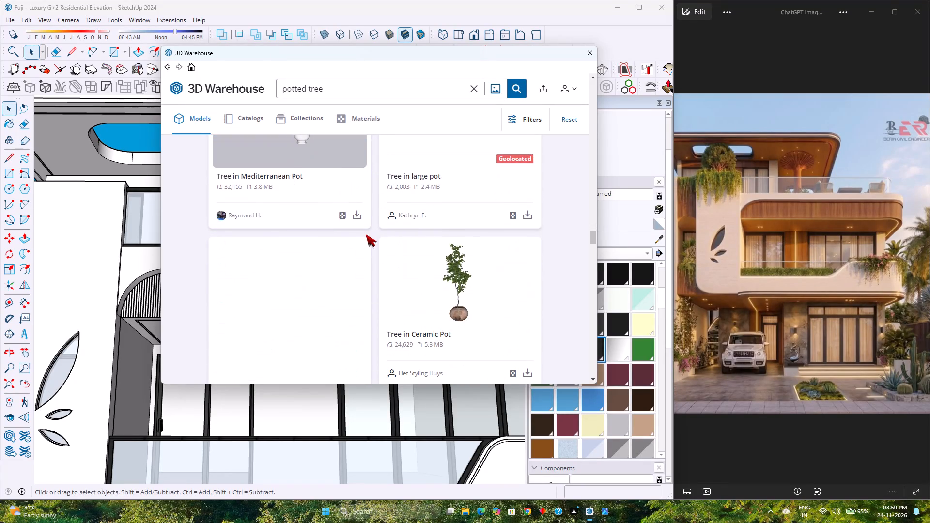
scroll(366, 234, down, 8)
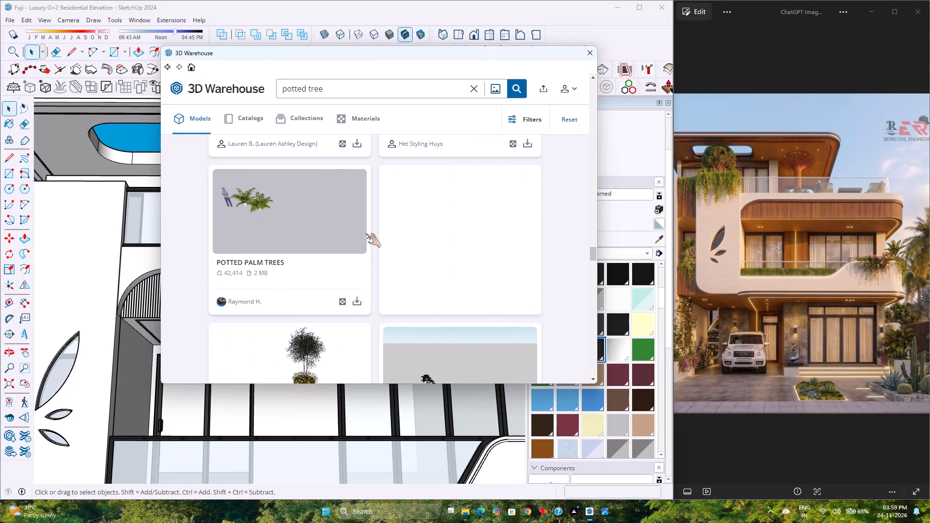
scroll(366, 233, down, 7)
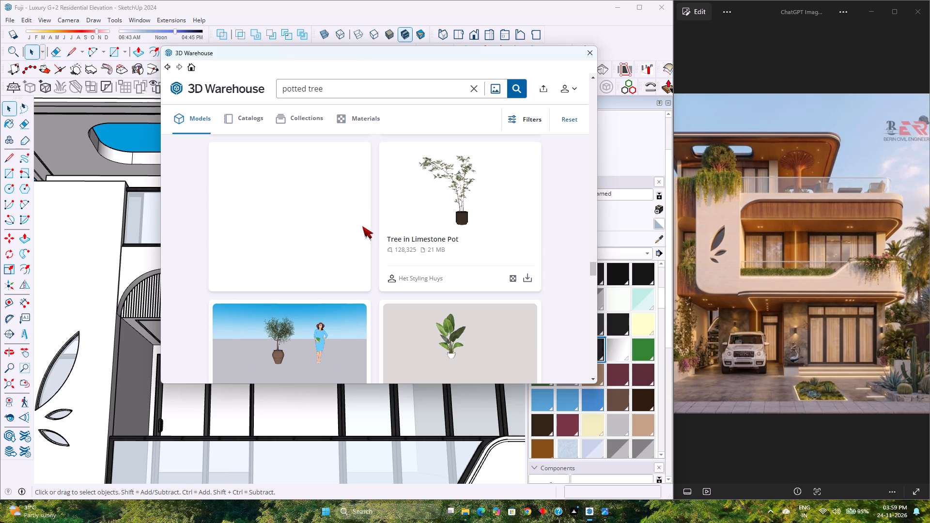
scroll(362, 226, down, 1)
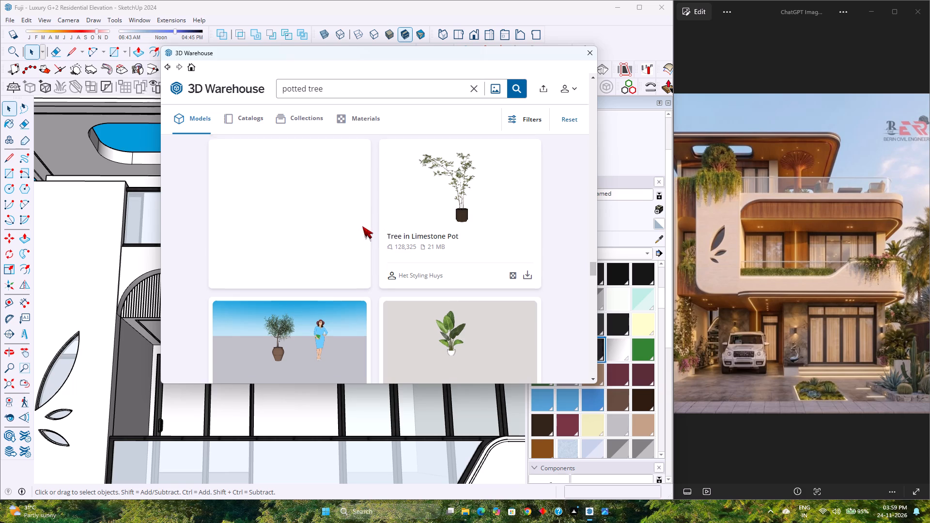
scroll(362, 226, down, 2)
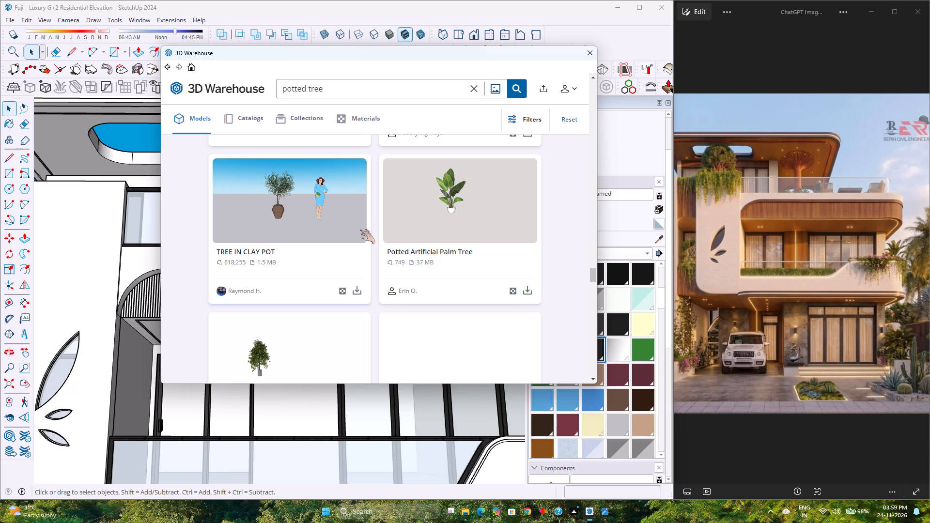
scroll(358, 231, down, 8)
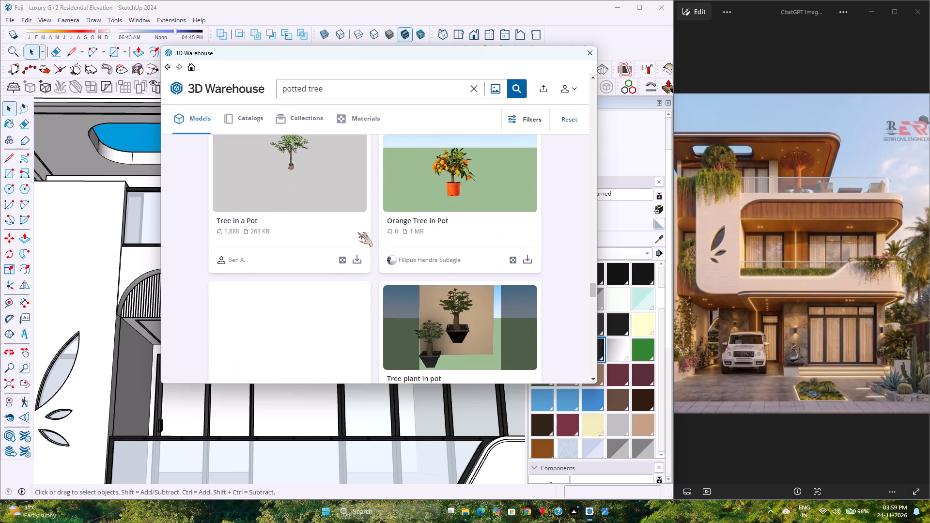
scroll(357, 232, down, 11)
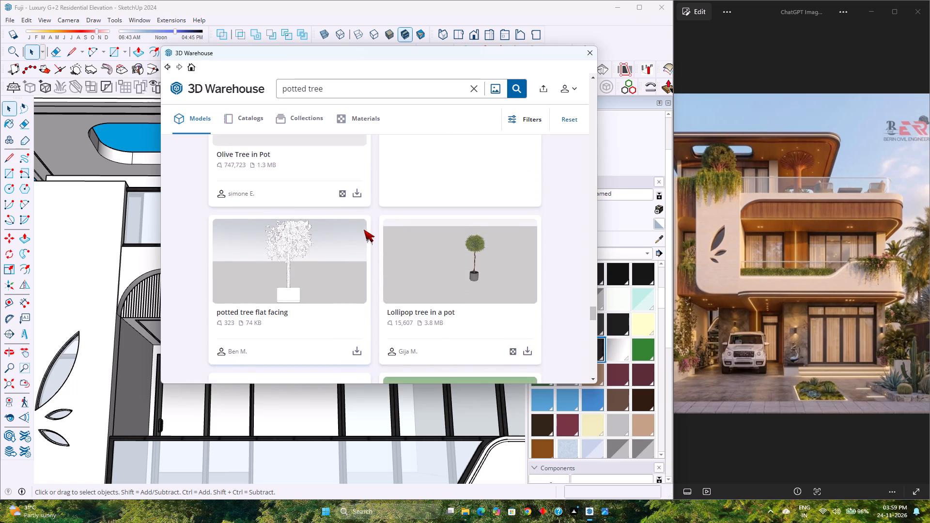
scroll(364, 230, down, 10)
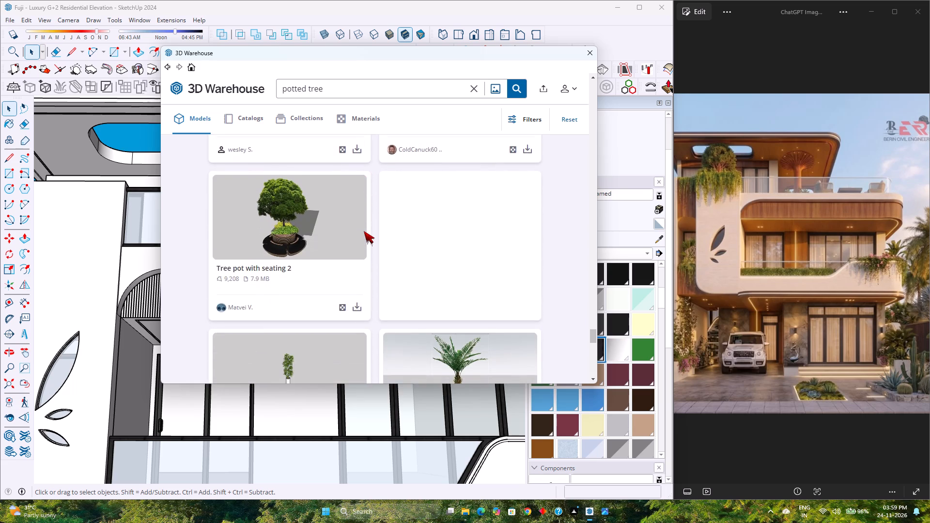
scroll(364, 231, down, 9)
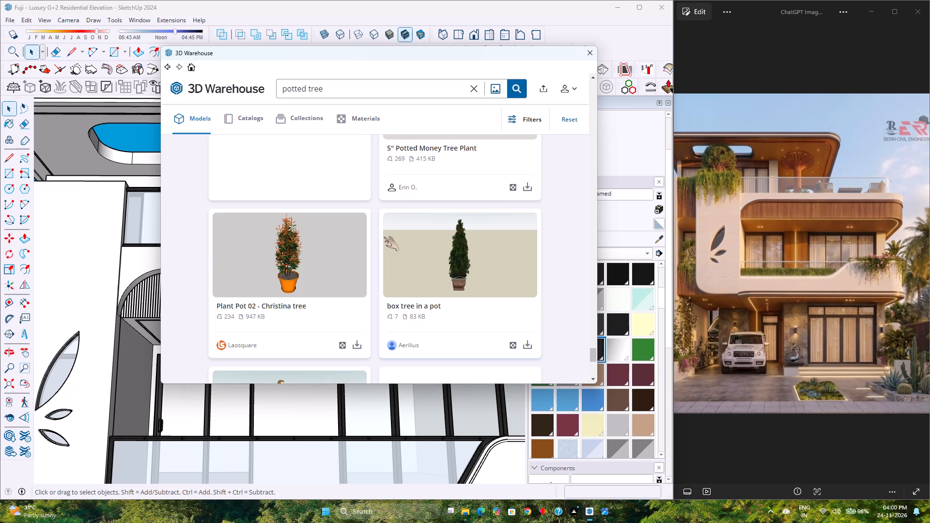
scroll(384, 237, down, 4)
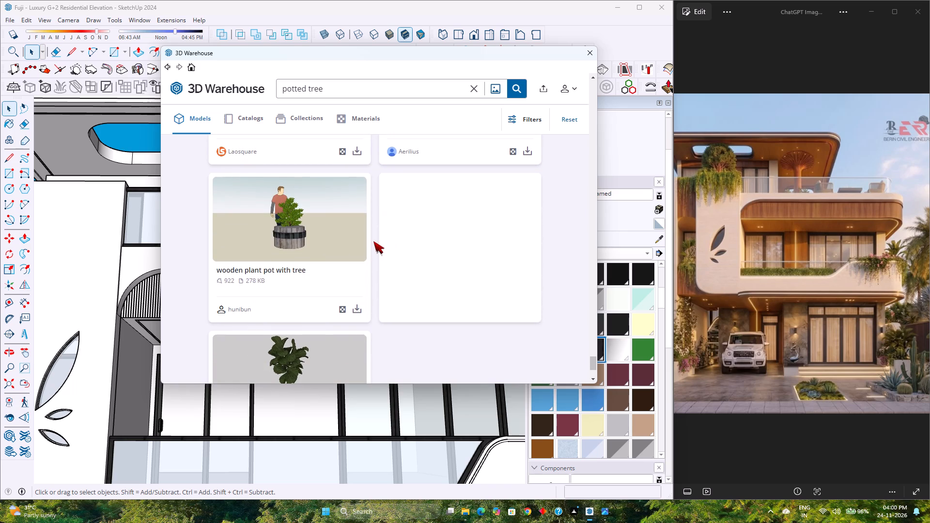
scroll(372, 241, down, 1)
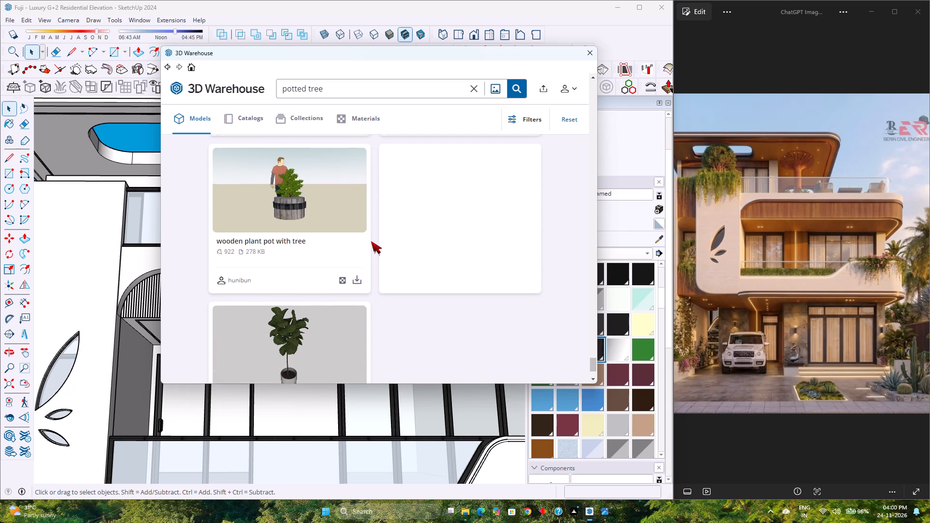
scroll(371, 241, down, 2)
scroll(371, 241, up, 1)
scroll(371, 241, down, 2)
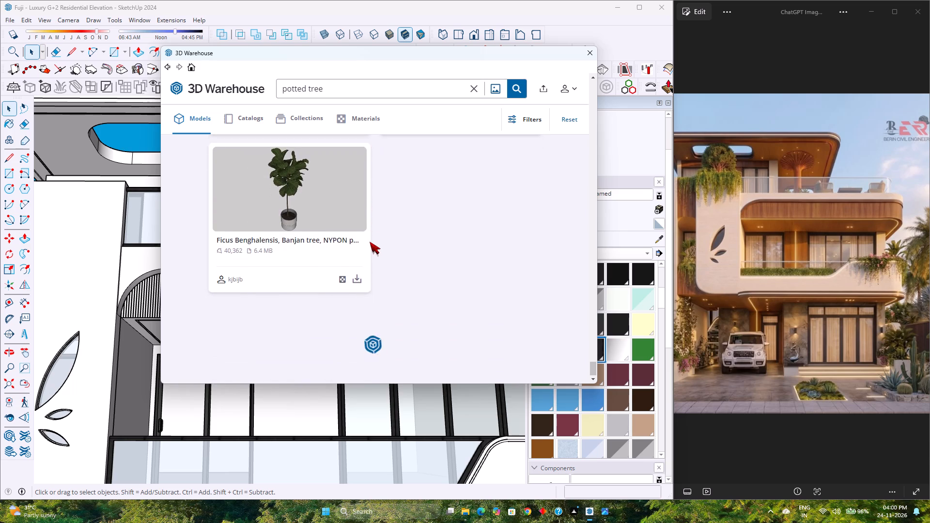
Examine the further "potted tree" results, comparing the potted palms, box trees and olive trees with the reference image's terrace and entrance greenery.
scroll(370, 242, down, 6)
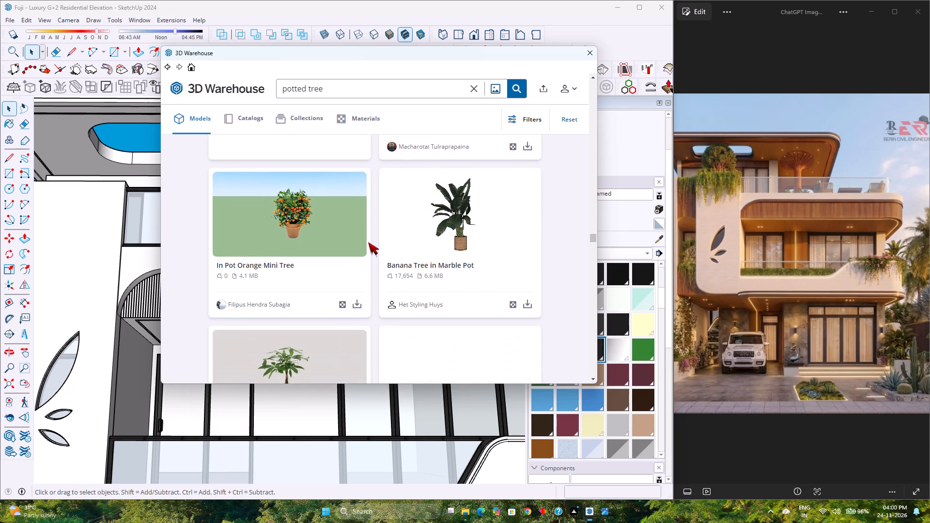
scroll(368, 242, down, 8)
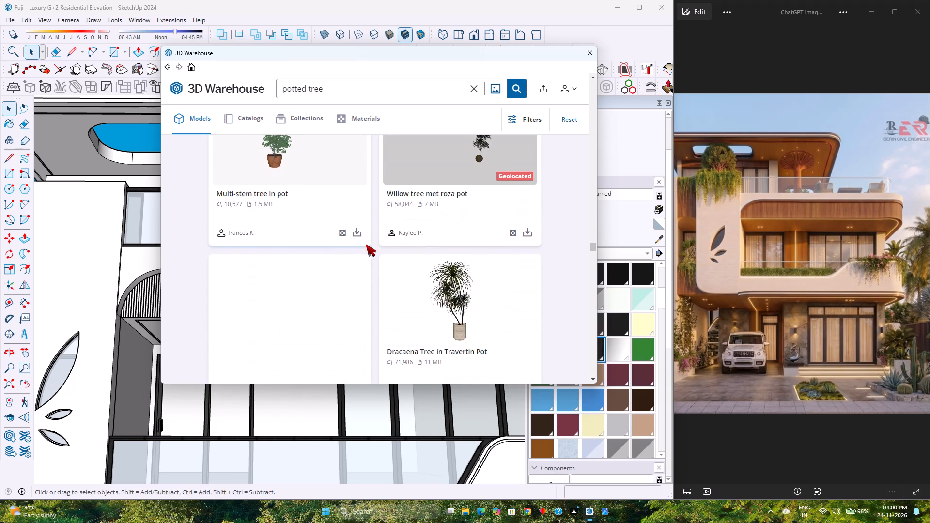
scroll(366, 244, down, 3)
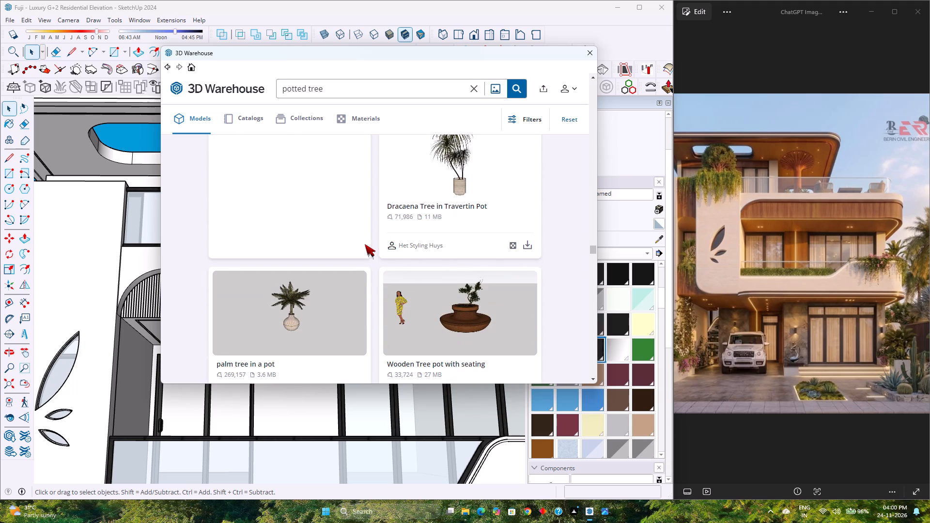
scroll(375, 239, down, 4)
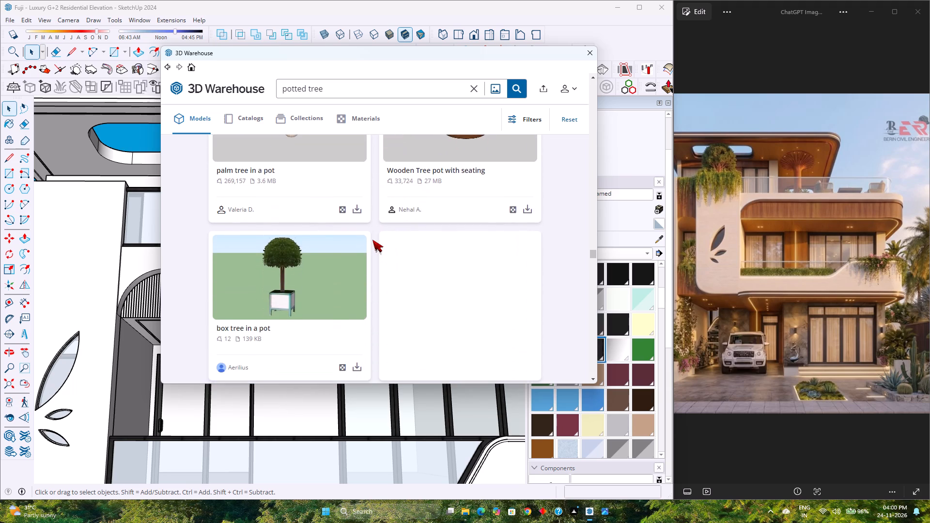
scroll(372, 240, down, 9)
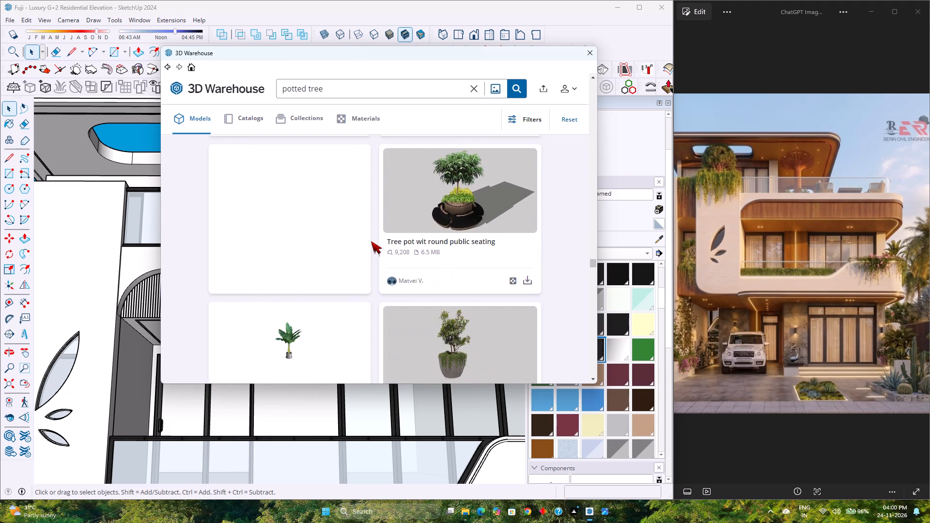
scroll(371, 241, down, 10)
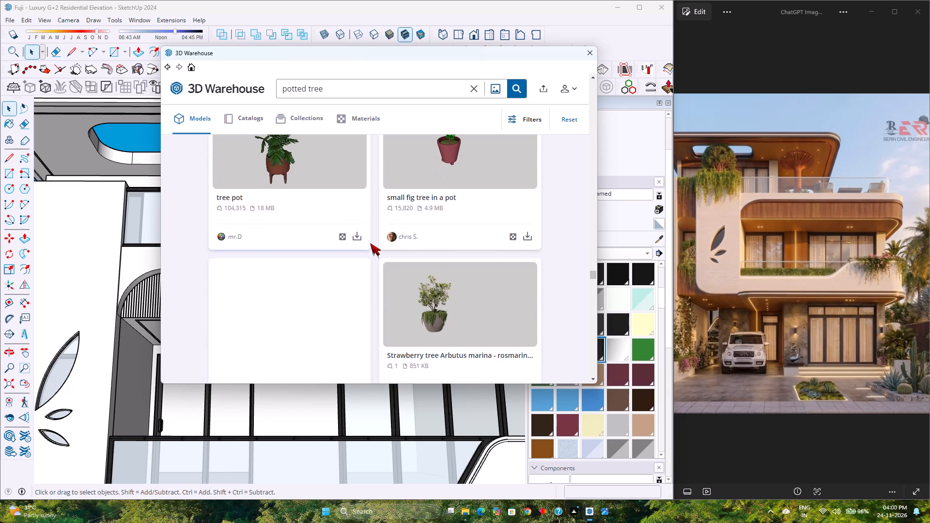
scroll(365, 241, down, 3)
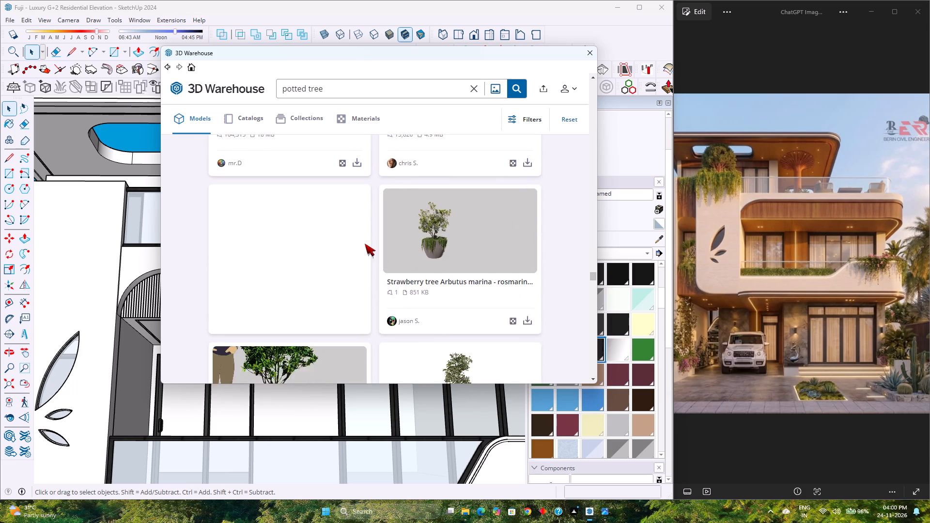
scroll(363, 247, down, 7)
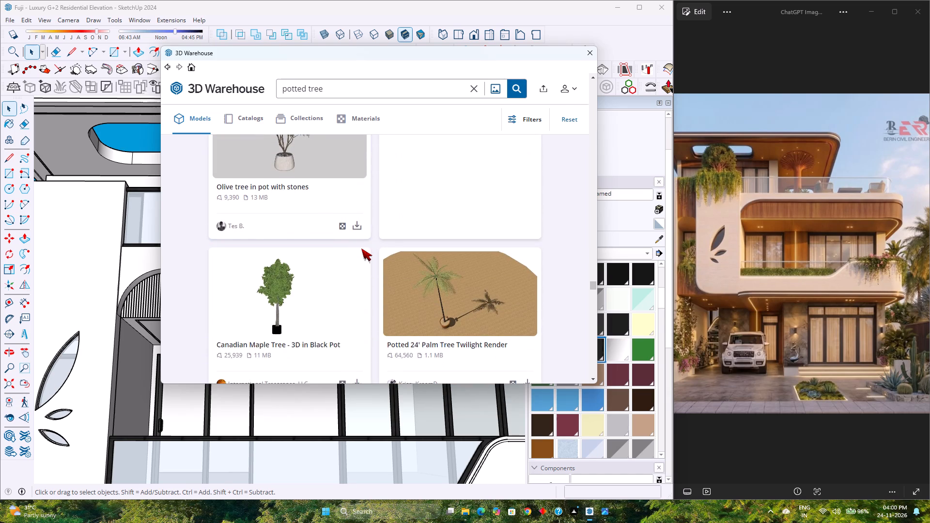
scroll(361, 248, down, 10)
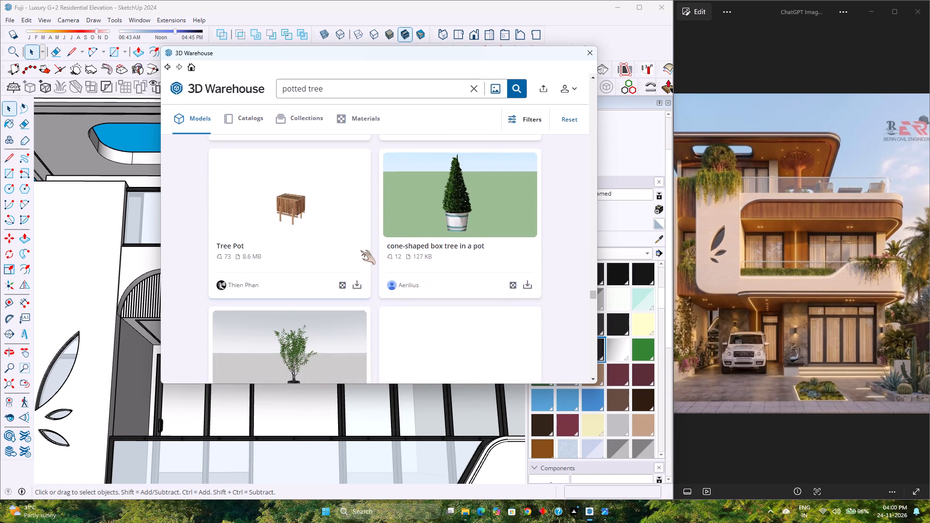
scroll(360, 250, down, 3)
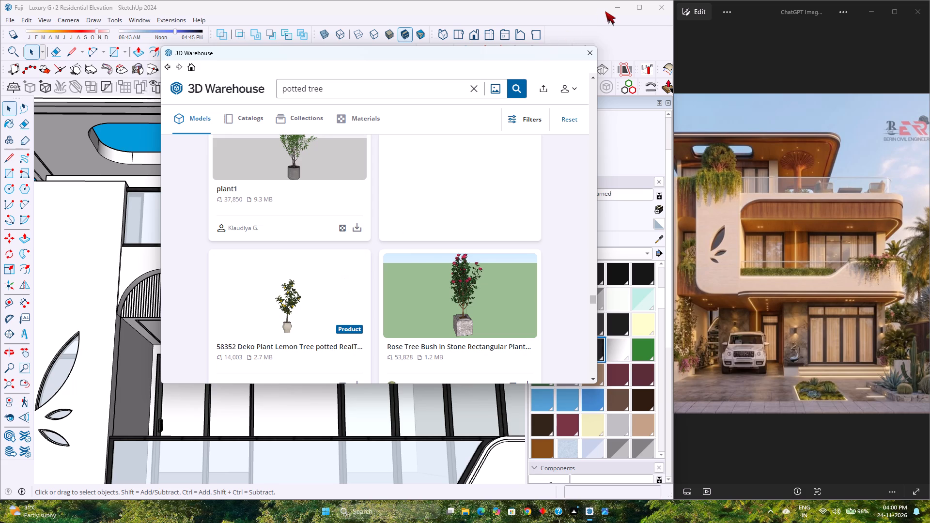
Close the 3D Warehouse window to return to the residential elevation model.
click(613, 8)
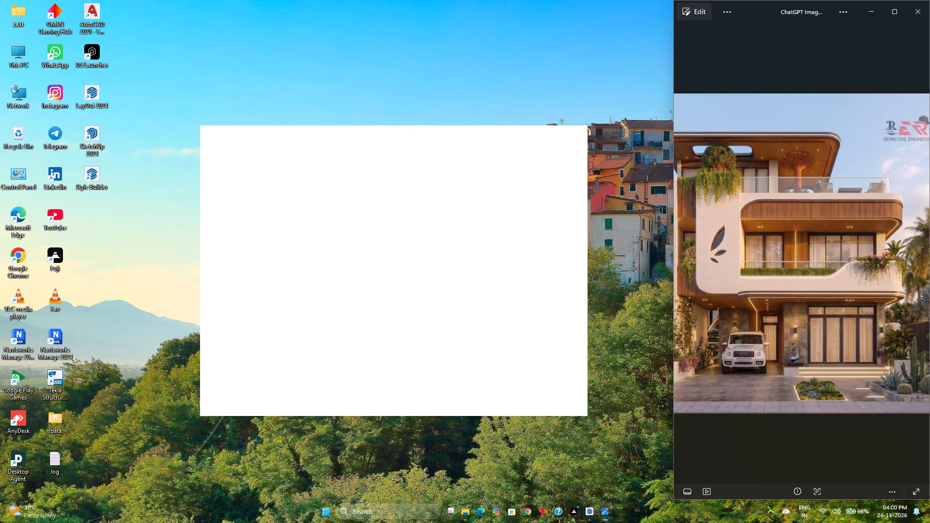
click(591, 510)
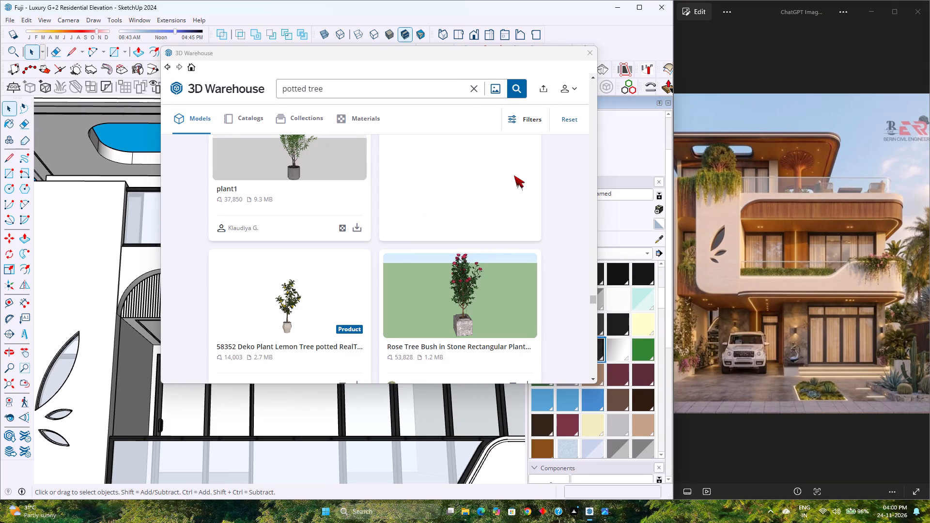
scroll(444, 274, down, 5)
click(588, 49)
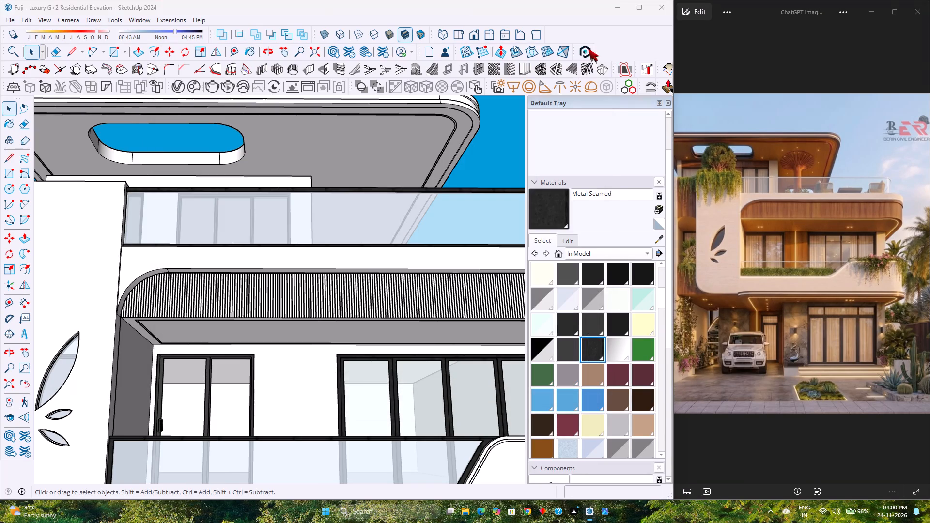
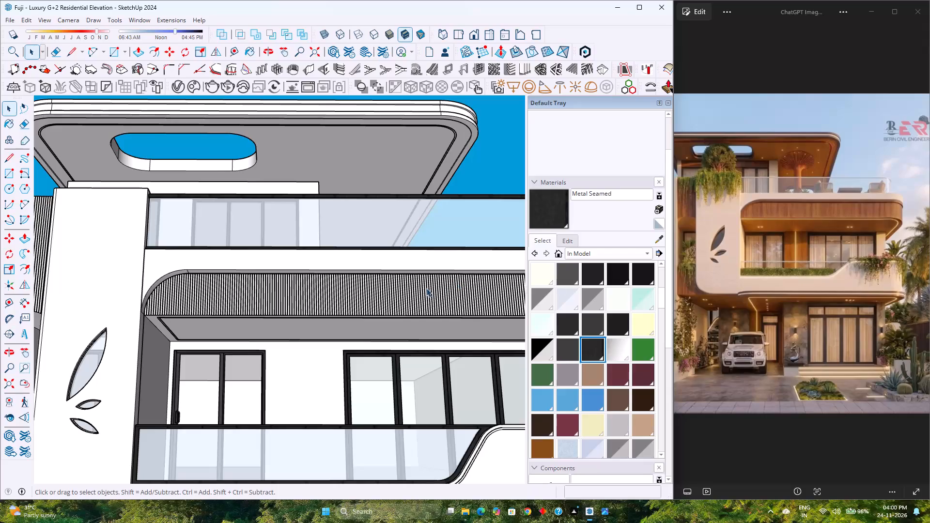
Examine the first-floor fluted band, balcony and terrace railing up close, and the whole house against the reference image.
scroll(425, 289, down, 2)
scroll(425, 289, up, 4)
scroll(423, 290, down, 3)
scroll(423, 290, up, 4)
scroll(422, 291, down, 2)
scroll(422, 291, up, 2)
scroll(421, 292, down, 4)
scroll(421, 292, up, 4)
scroll(421, 292, down, 4)
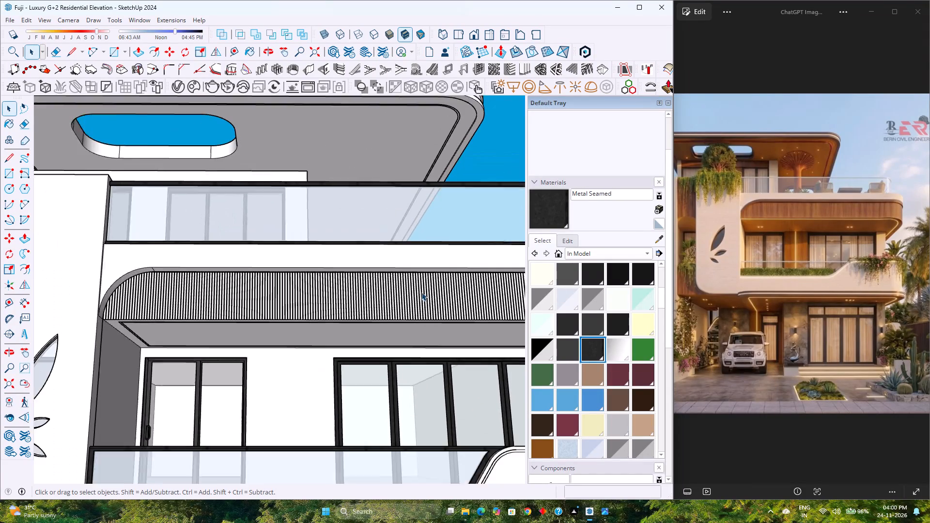
scroll(392, 299, up, 2)
middle_drag(392, 299, 429, 339)
middle_click(416, 337)
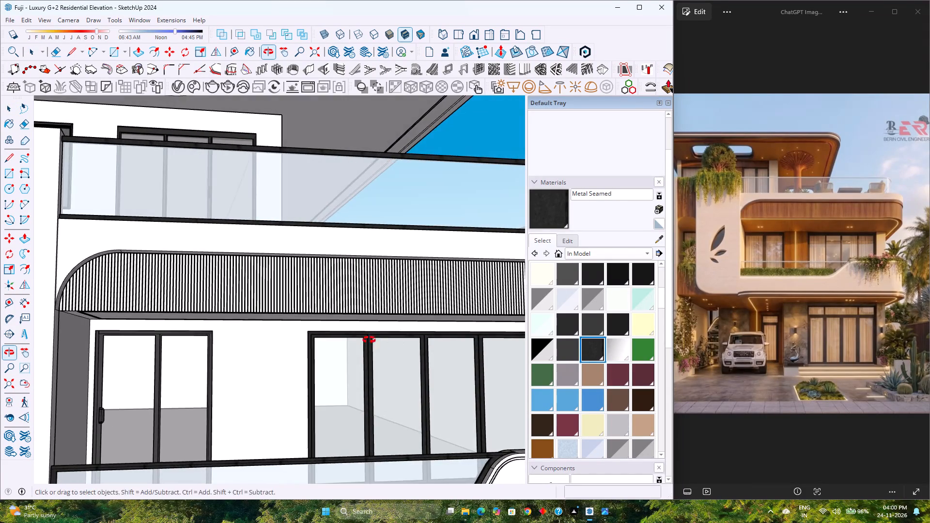
middle_click(372, 339)
middle_click(370, 340)
scroll(362, 339, down, 9)
middle_drag(358, 336, 265, 360)
scroll(304, 316, down, 5)
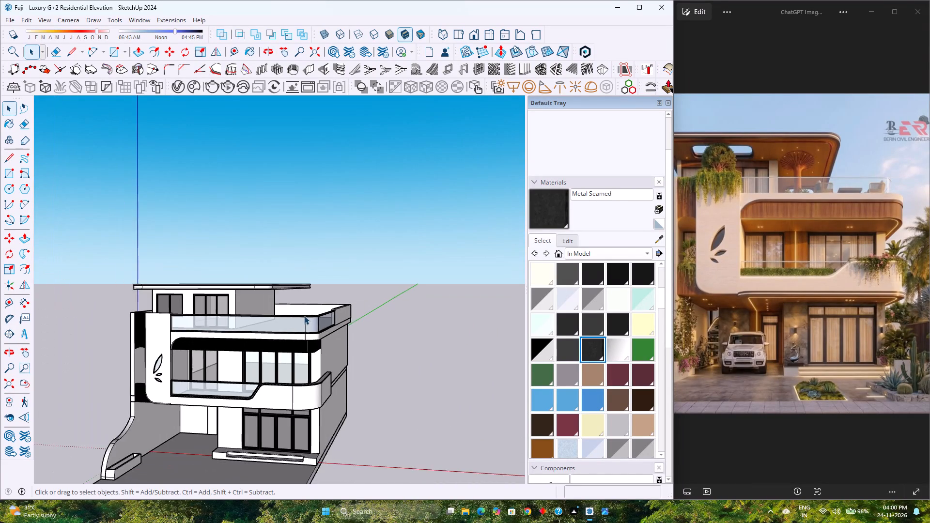
scroll(304, 316, down, 4)
middle_drag(229, 339, 316, 311)
middle_click(317, 311)
scroll(314, 311, up, 4)
scroll(314, 311, down, 4)
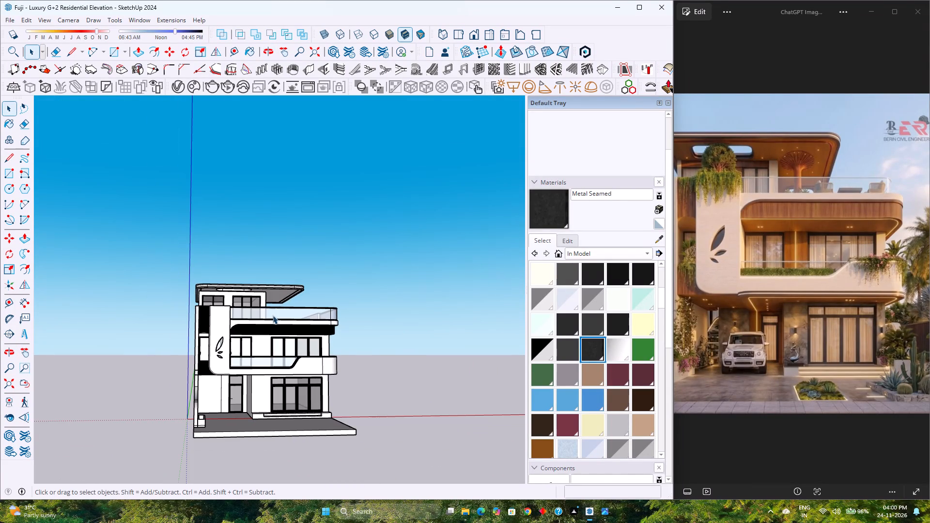
Inspect the house in the standard Front view, comparing the facade's proportions and openings with the reference image.
click(471, 38)
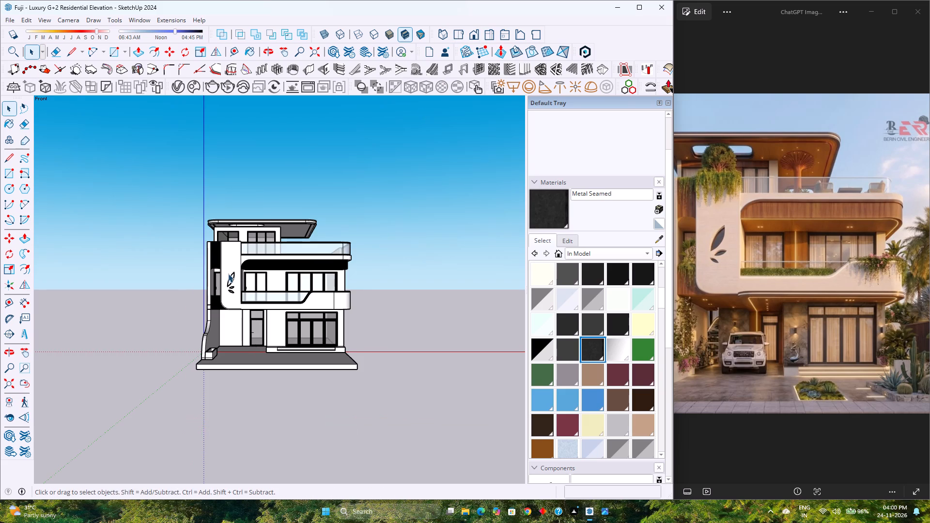
scroll(228, 274, up, 3)
scroll(289, 292, up, 8)
scroll(289, 292, down, 4)
scroll(289, 292, up, 3)
scroll(289, 292, down, 3)
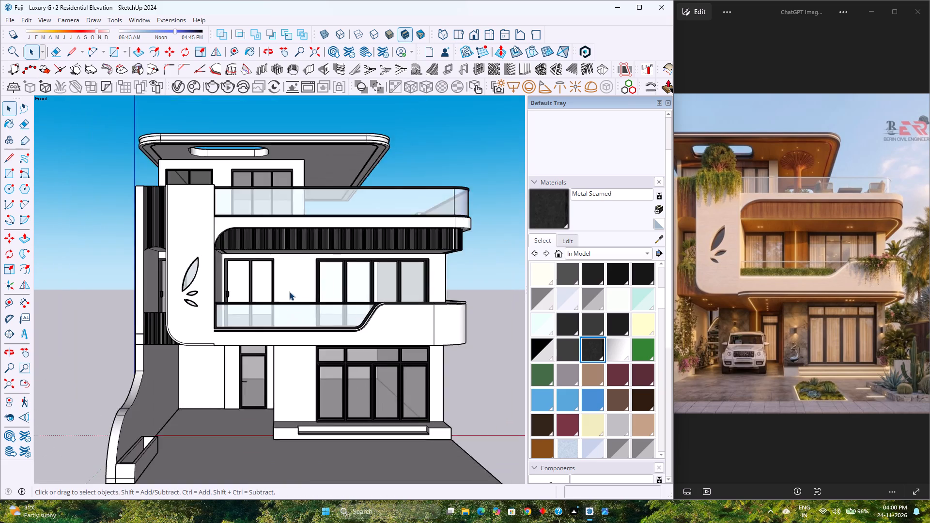
scroll(289, 292, up, 3)
scroll(289, 292, down, 6)
scroll(283, 288, up, 5)
scroll(283, 288, down, 3)
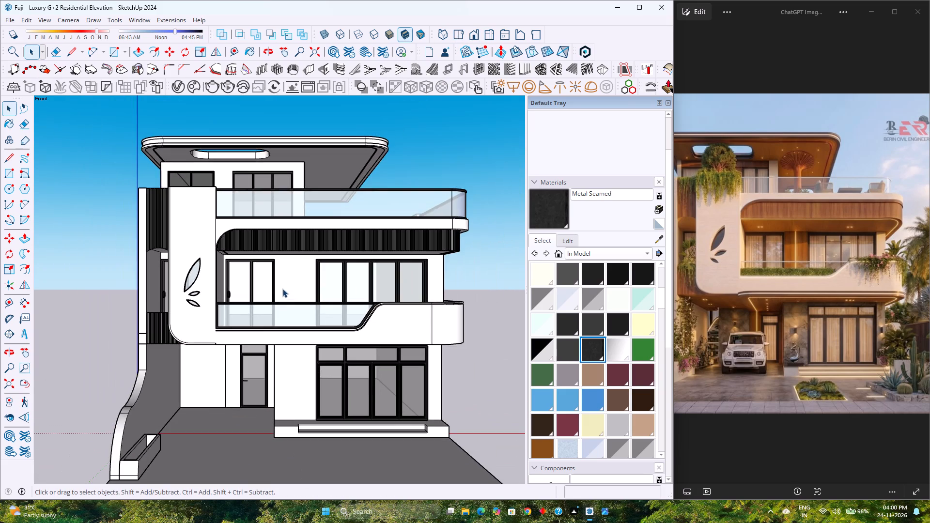
Examine the house from below, from above and from both sides, checking the side walls, roof slab, balconies and driveway slab.
middle_drag(193, 377, 291, 293)
scroll(251, 307, down, 2)
middle_drag(285, 297, 281, 299)
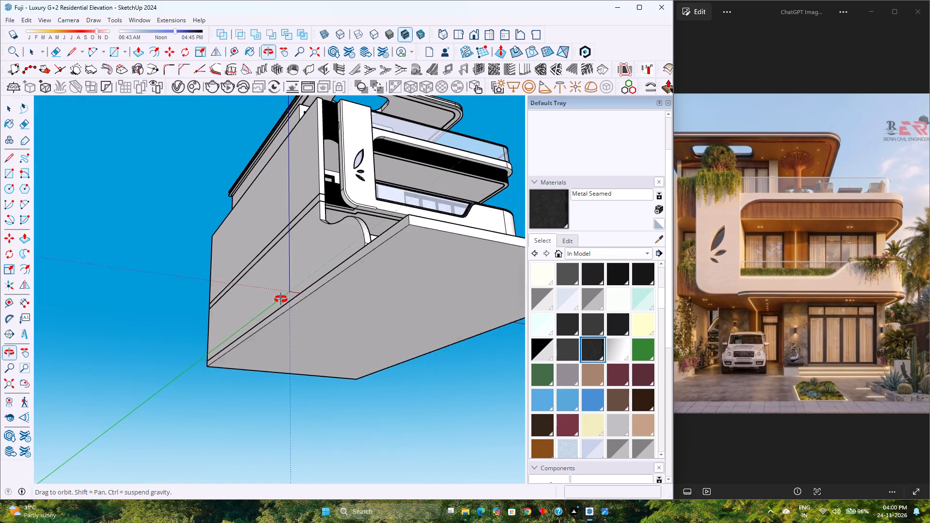
middle_drag(281, 299, 126, 364)
middle_click(126, 364)
scroll(234, 312, up, 2)
middle_drag(234, 312, 246, 368)
scroll(245, 365, down, 4)
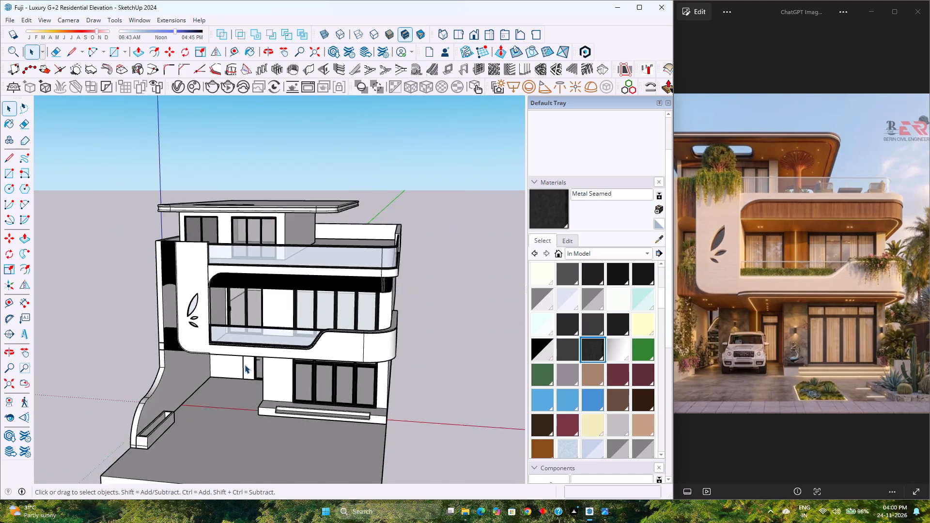
middle_drag(245, 365, 414, 379)
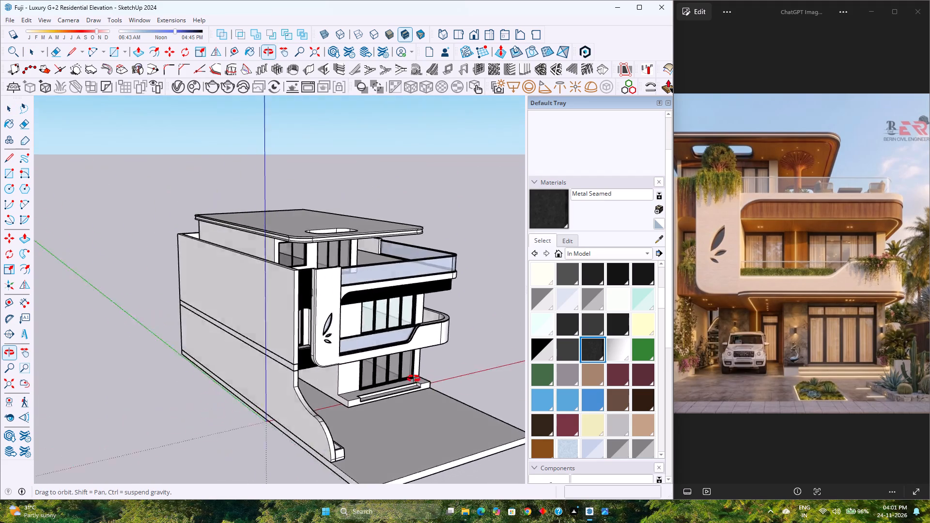
middle_drag(414, 379, 132, 372)
middle_click(127, 370)
middle_click(126, 369)
middle_click(125, 365)
middle_click(126, 357)
middle_click(126, 356)
scroll(127, 354, down, 5)
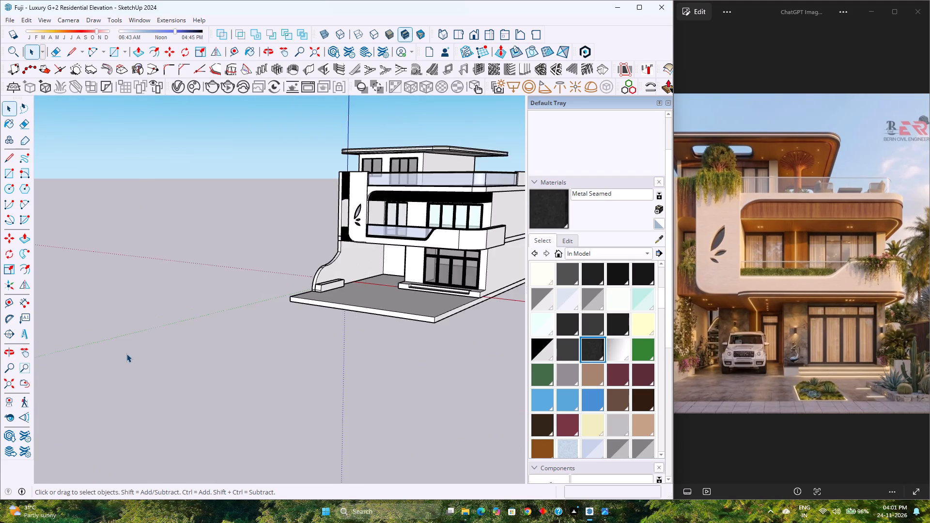
scroll(126, 354, down, 6)
scroll(342, 203, up, 3)
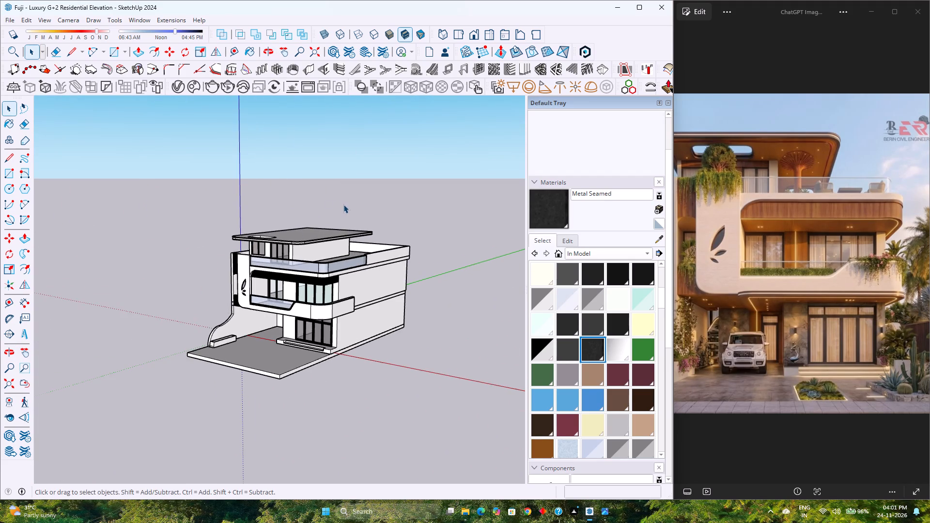
scroll(328, 259, up, 7)
middle_drag(293, 309, 314, 308)
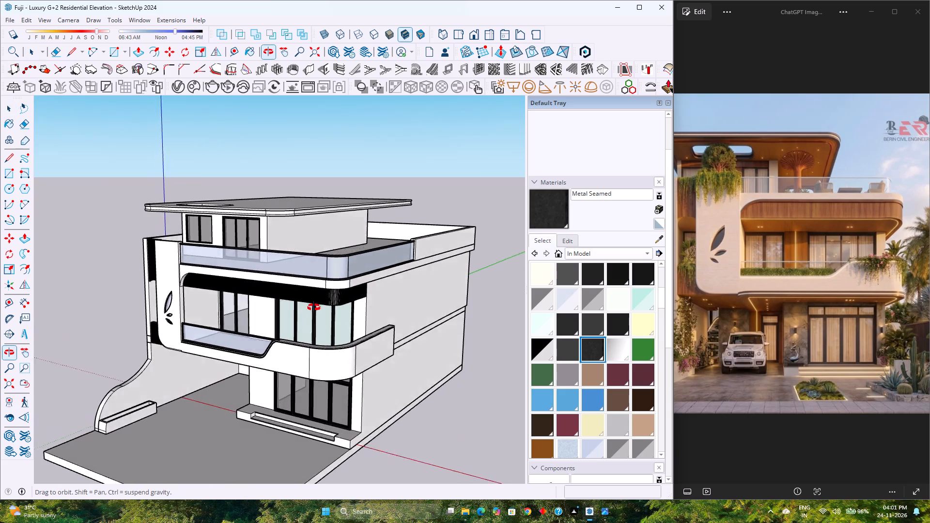
middle_drag(314, 308, 424, 286)
middle_click(424, 286)
scroll(461, 281, up, 3)
scroll(461, 281, down, 3)
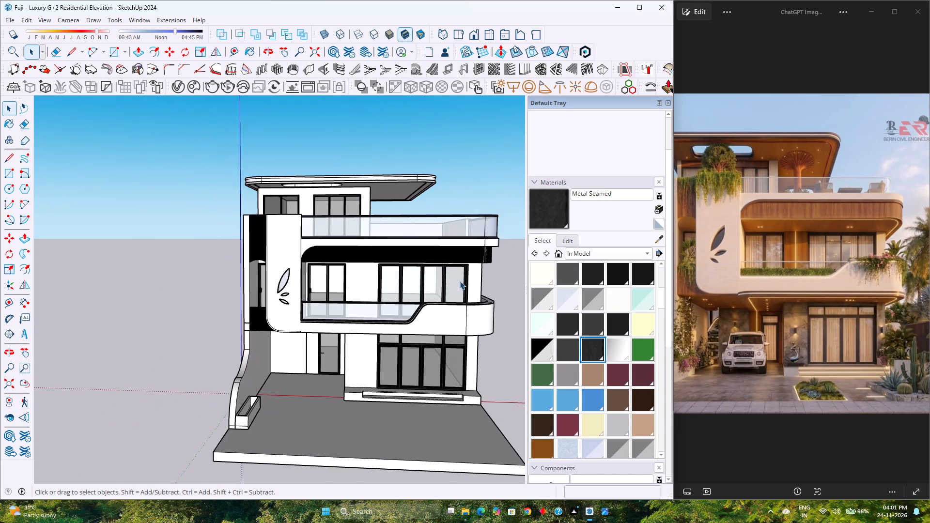
Examine the front facade from oblique and frontal angles, comparing the balconies, fluted band and windows with the reference image.
middle_drag(460, 281, 396, 279)
scroll(188, 299, down, 1)
middle_drag(305, 299, 319, 282)
middle_click(319, 282)
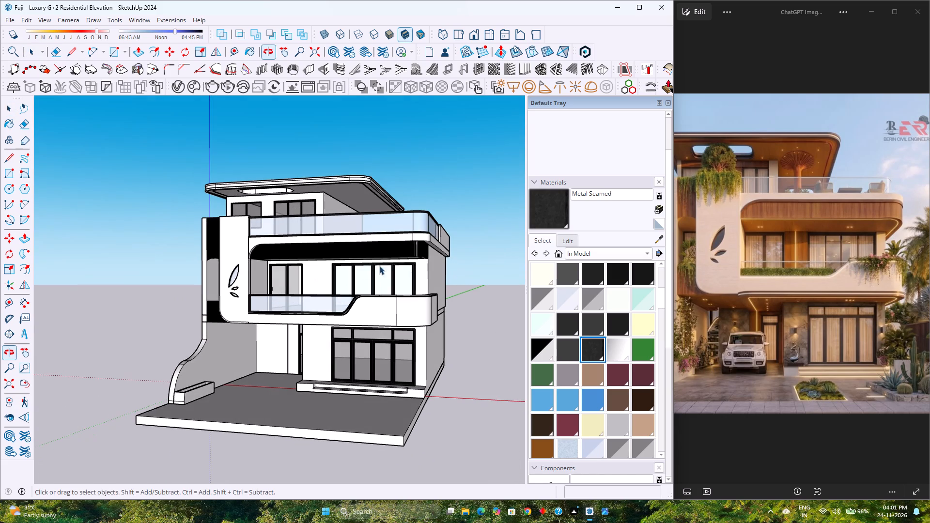
scroll(459, 252, up, 4)
middle_drag(314, 280, 374, 273)
scroll(329, 275, down, 4)
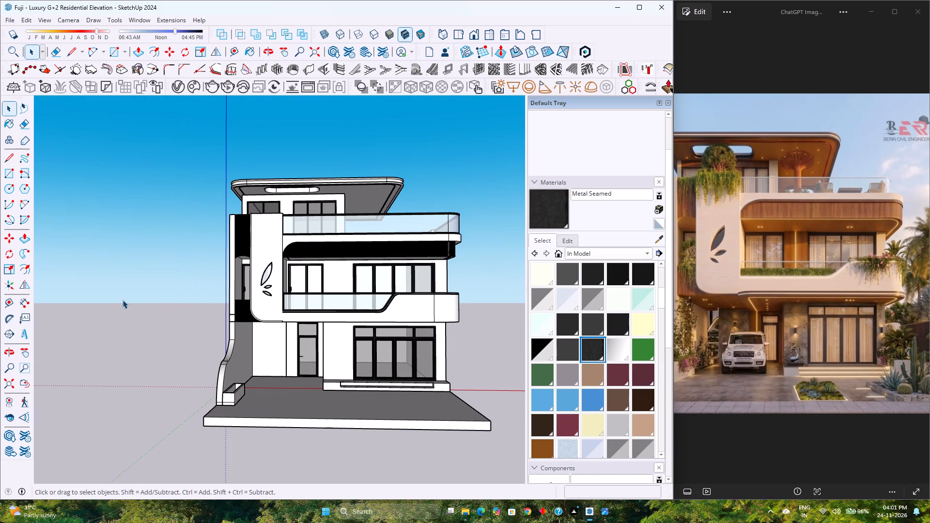
scroll(401, 317, down, 4)
scroll(140, 315, down, 3)
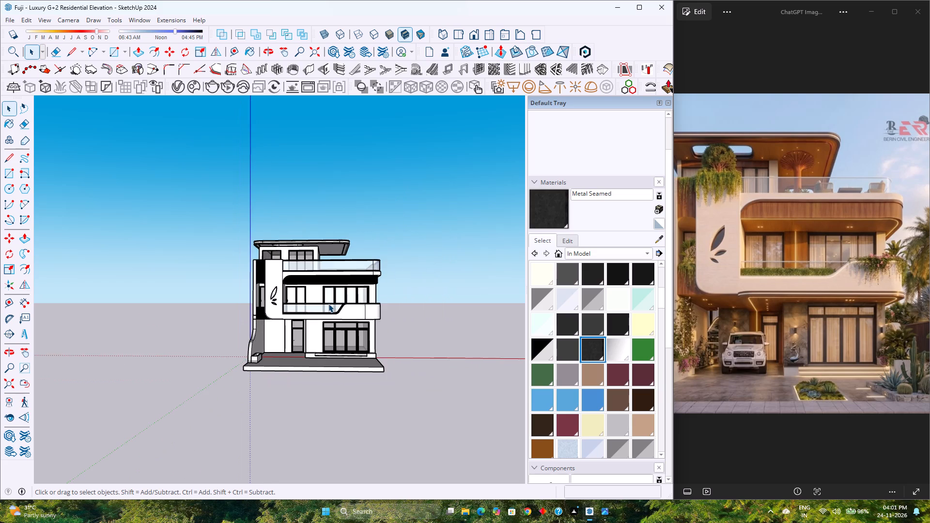
scroll(328, 303, up, 13)
middle_drag(326, 311, 324, 299)
middle_click(324, 299)
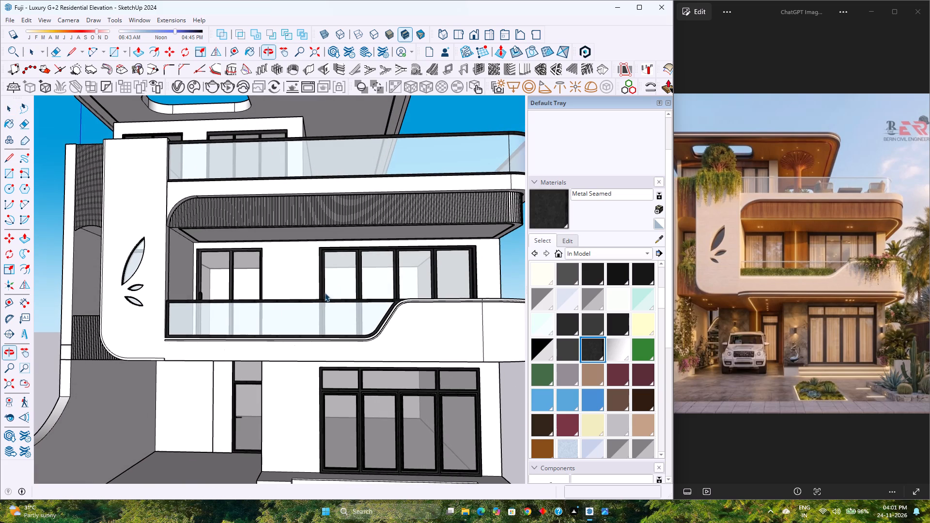
Inspect the house in the Front view and from a lower eye level, comparing the entrance and balcony undersides with the reference image.
click(473, 36)
scroll(298, 243, down, 3)
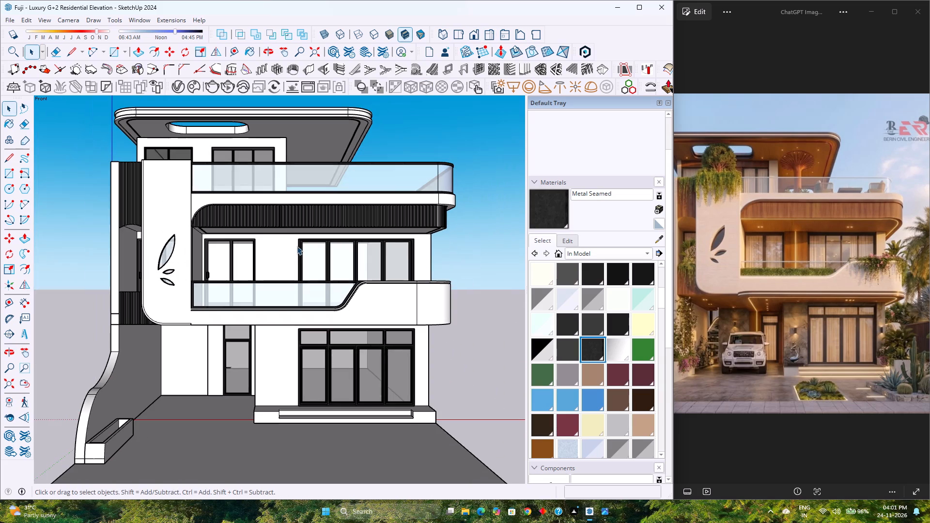
middle_drag(259, 298, 262, 278)
middle_click(263, 278)
scroll(264, 277, up, 1)
scroll(263, 267, down, 4)
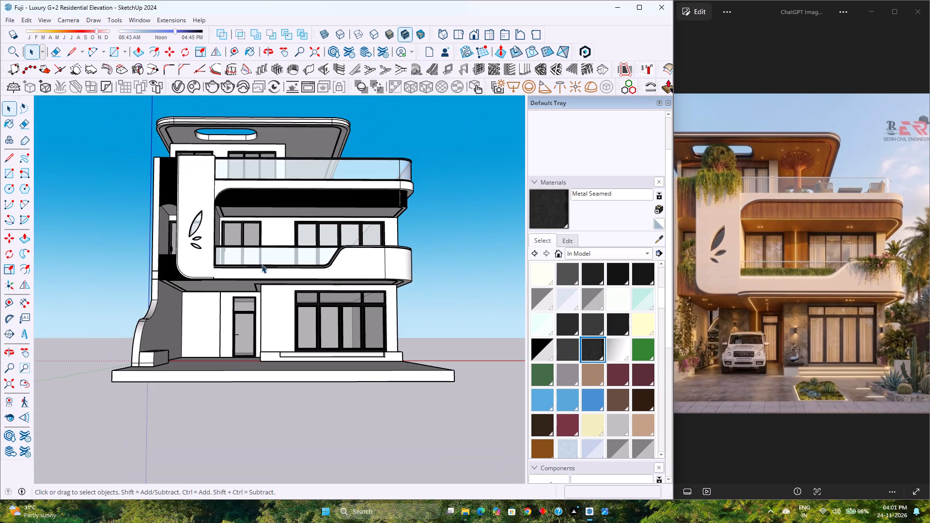
scroll(258, 261, up, 3)
scroll(258, 259, down, 4)
scroll(257, 256, up, 4)
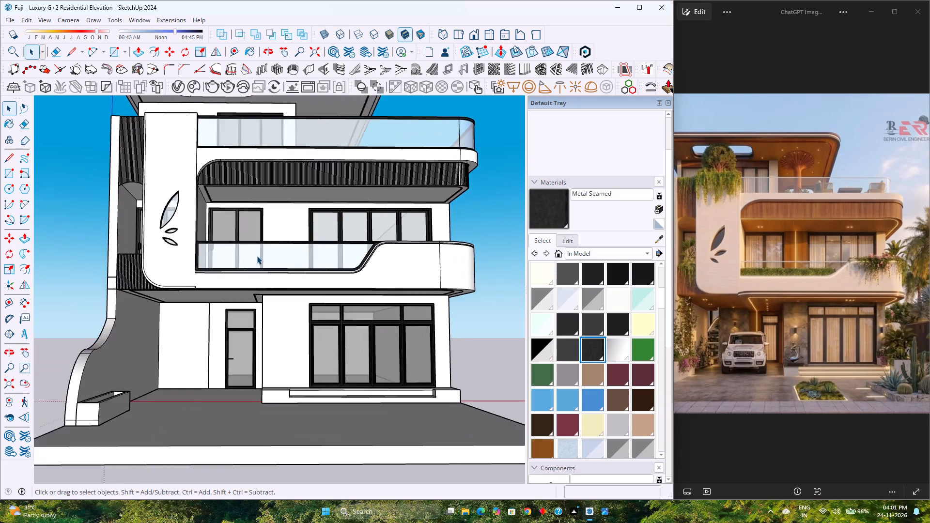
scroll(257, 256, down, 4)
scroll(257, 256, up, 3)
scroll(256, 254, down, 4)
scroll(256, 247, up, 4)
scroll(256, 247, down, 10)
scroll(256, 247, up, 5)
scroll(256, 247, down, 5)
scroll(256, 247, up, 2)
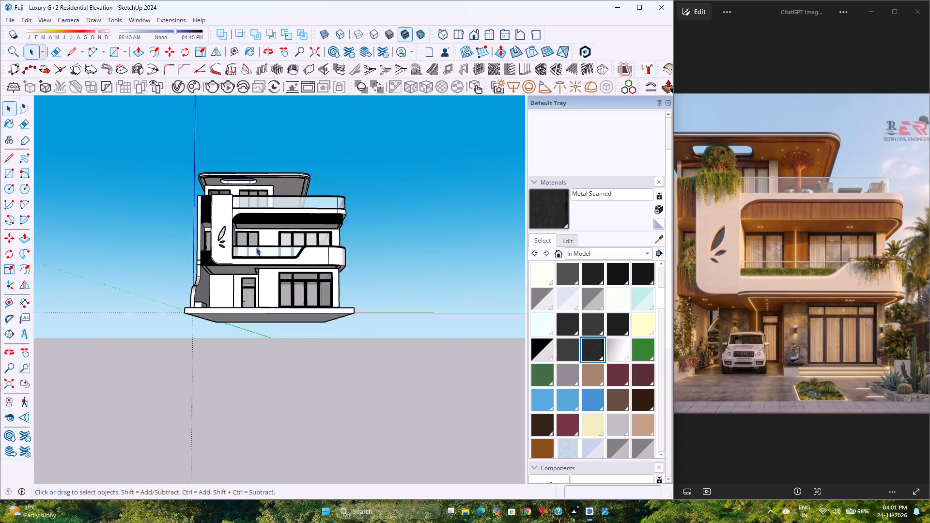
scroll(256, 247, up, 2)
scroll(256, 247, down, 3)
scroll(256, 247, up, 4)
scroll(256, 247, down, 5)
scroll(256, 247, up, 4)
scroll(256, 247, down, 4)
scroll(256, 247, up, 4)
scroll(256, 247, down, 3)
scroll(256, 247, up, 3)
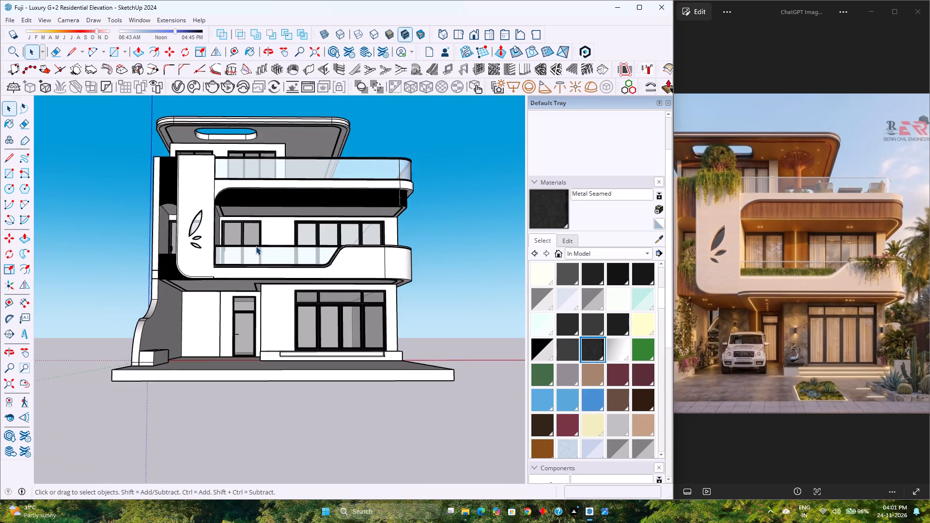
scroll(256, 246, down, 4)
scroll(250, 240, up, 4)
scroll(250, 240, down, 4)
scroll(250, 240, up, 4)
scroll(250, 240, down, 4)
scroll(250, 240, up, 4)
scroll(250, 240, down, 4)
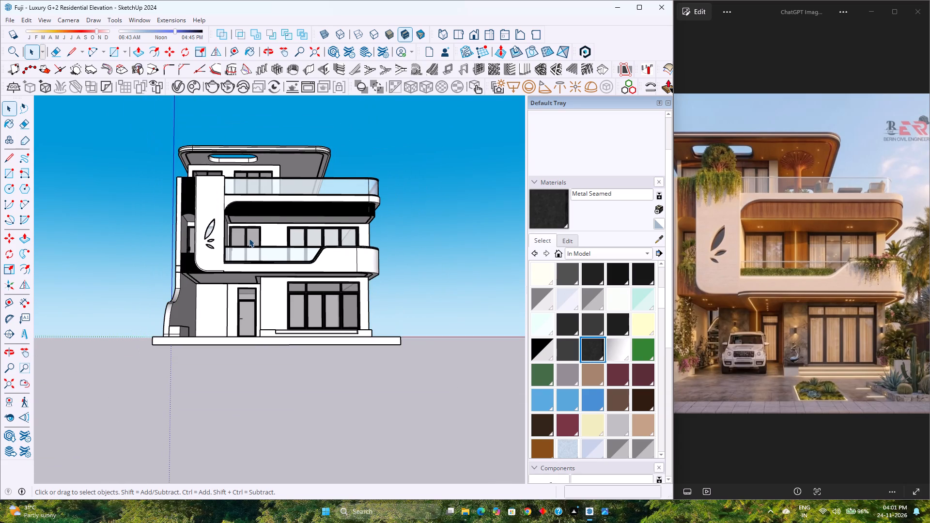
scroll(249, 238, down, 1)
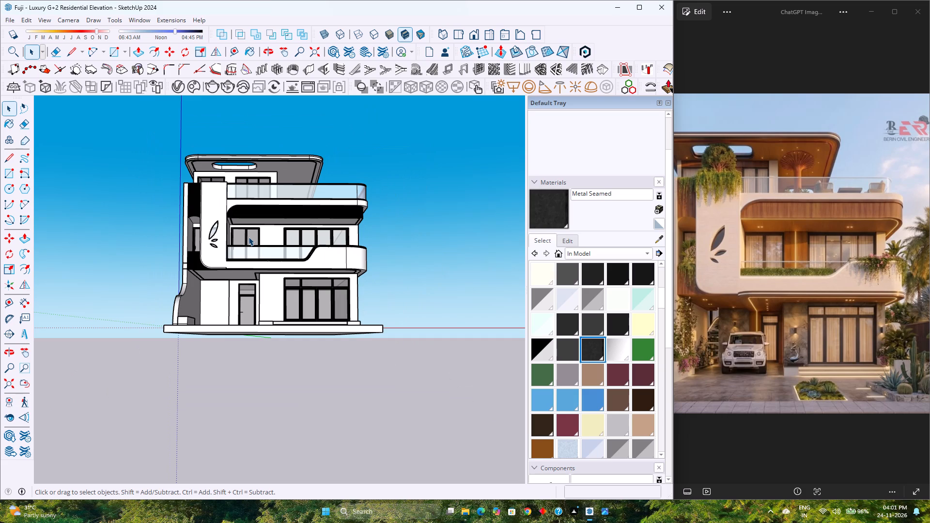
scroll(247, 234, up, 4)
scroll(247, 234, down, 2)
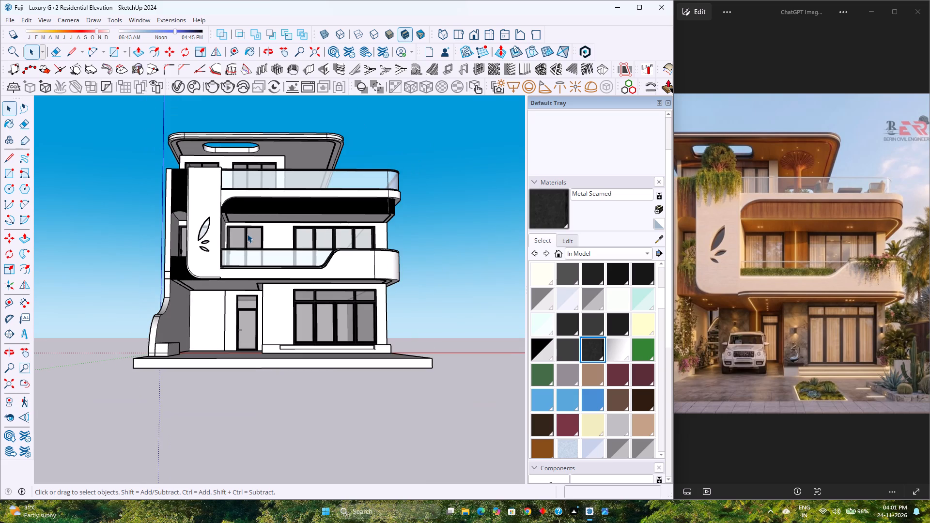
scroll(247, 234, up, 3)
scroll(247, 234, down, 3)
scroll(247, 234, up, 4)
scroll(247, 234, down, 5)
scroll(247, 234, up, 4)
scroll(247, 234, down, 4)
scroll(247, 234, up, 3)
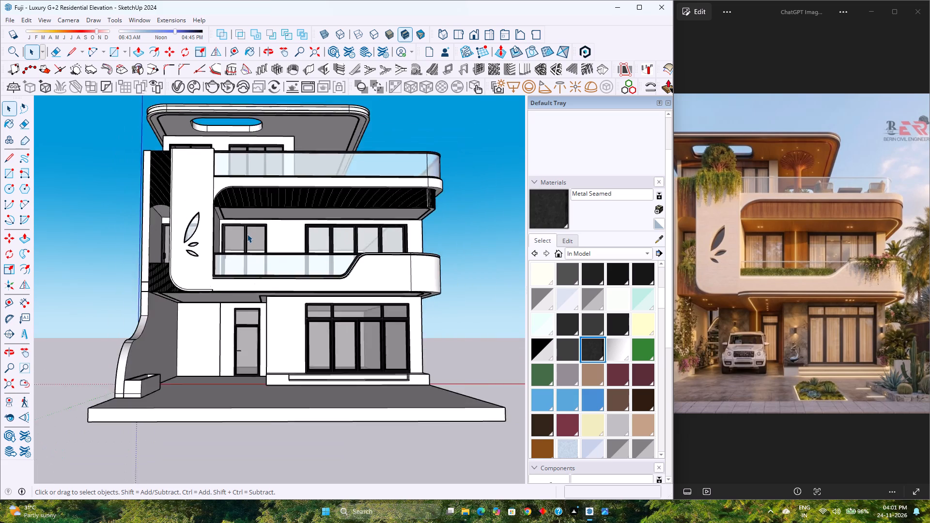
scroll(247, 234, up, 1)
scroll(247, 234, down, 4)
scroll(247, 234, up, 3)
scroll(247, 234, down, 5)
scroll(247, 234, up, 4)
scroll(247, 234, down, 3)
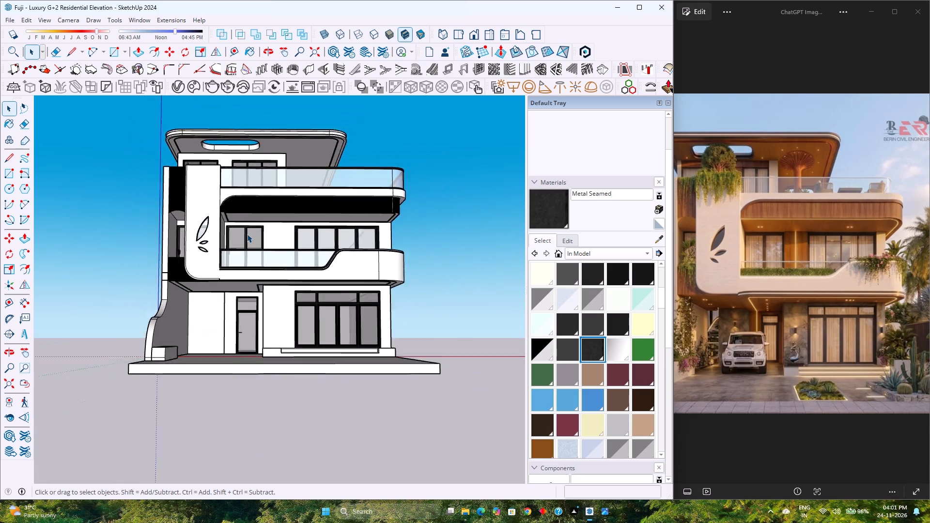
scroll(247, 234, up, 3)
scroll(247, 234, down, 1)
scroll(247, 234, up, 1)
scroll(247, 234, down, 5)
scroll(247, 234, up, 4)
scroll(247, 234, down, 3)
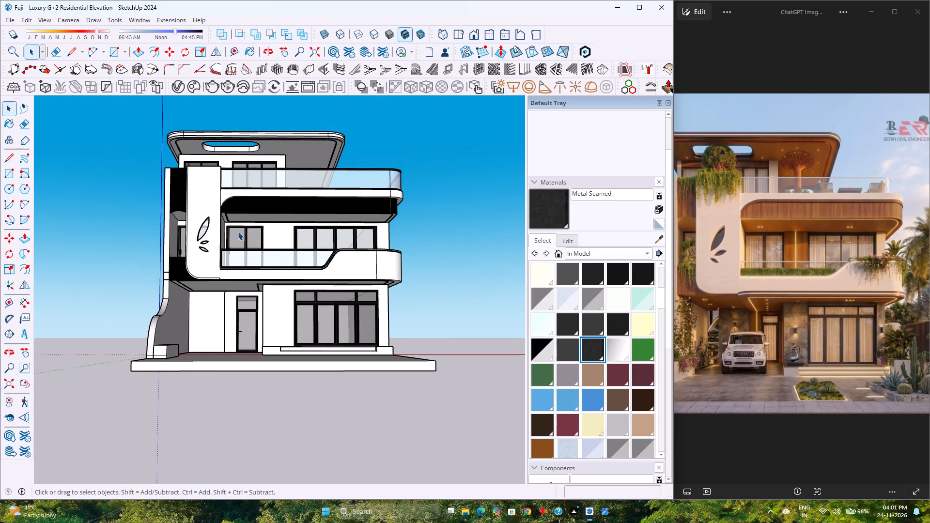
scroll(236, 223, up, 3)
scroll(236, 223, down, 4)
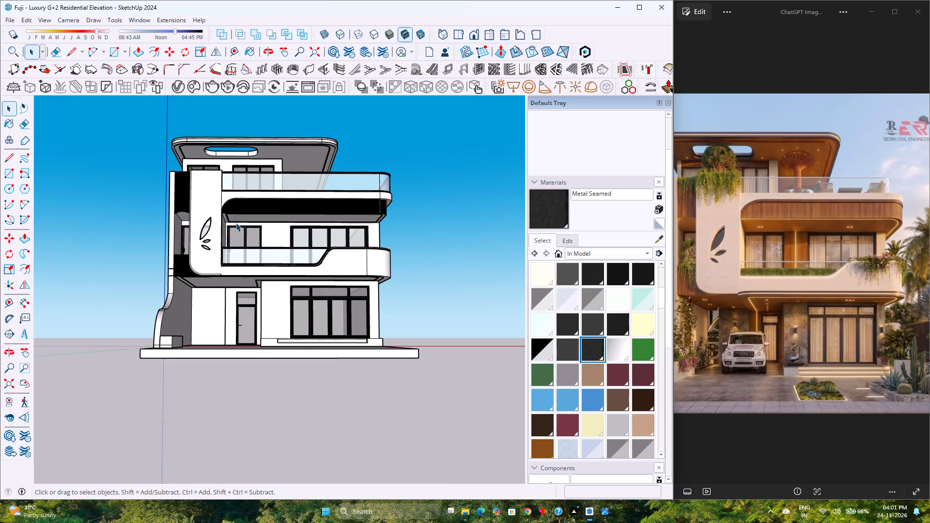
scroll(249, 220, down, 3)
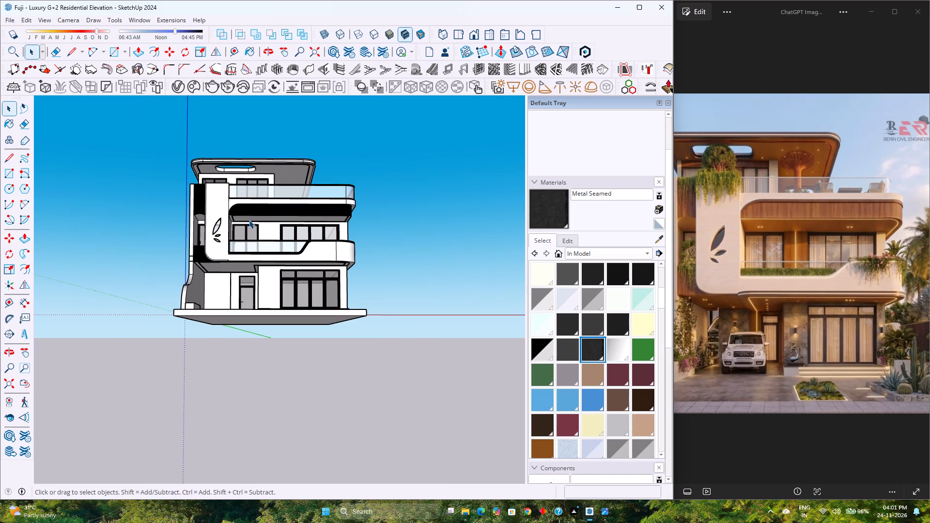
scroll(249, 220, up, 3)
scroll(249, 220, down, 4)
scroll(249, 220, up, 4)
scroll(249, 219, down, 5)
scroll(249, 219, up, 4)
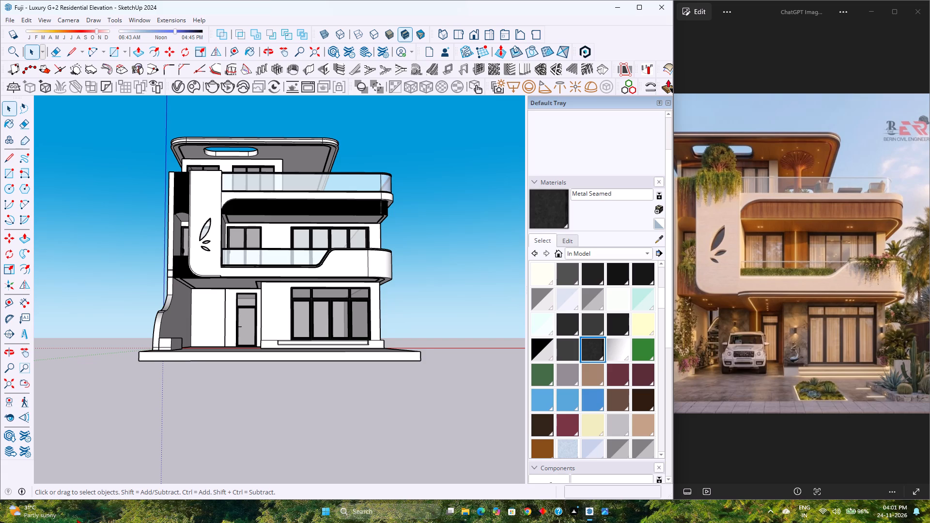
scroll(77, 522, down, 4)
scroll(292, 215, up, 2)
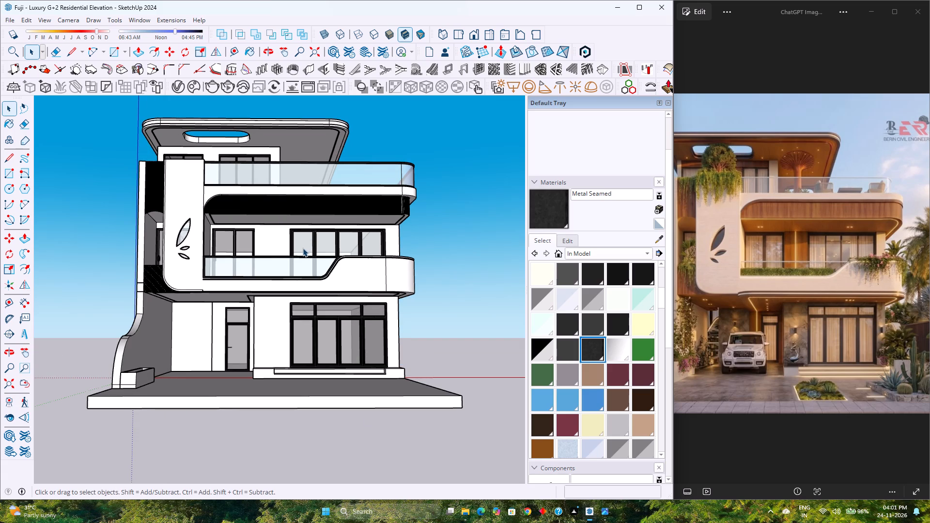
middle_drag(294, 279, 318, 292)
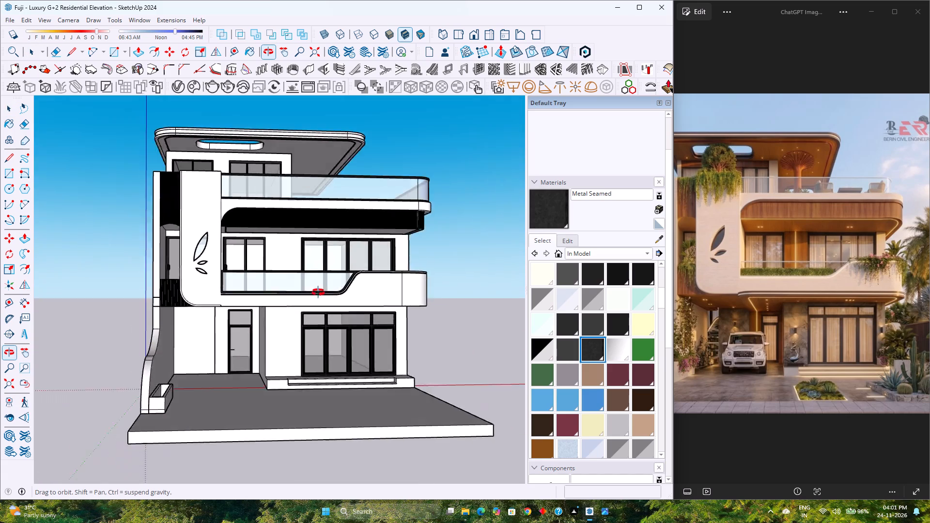
Examine the entrance, balcony undersides and front facade from low and raised oblique angles against the reference image.
middle_drag(318, 292, 251, 305)
scroll(190, 338, up, 3)
middle_drag(190, 338, 202, 308)
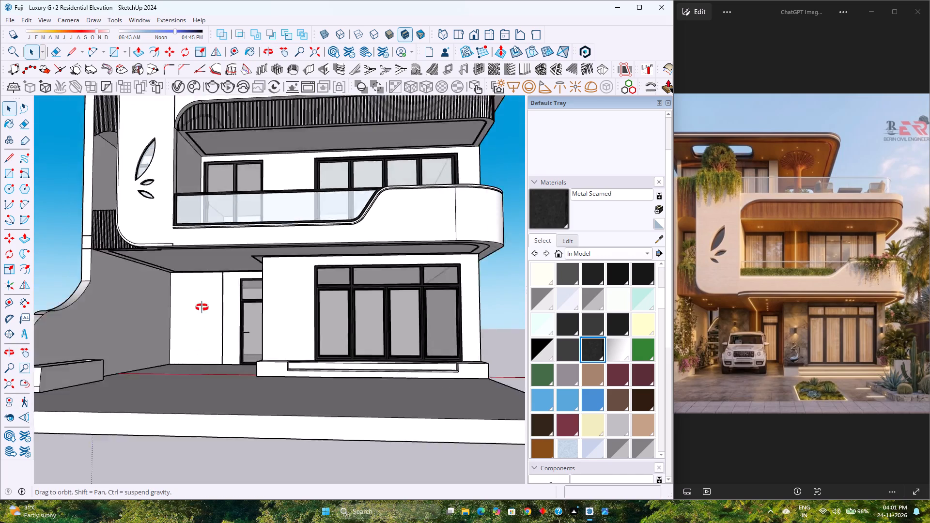
middle_drag(202, 308, 217, 288)
middle_click(217, 288)
middle_click(217, 288)
scroll(219, 288, down, 2)
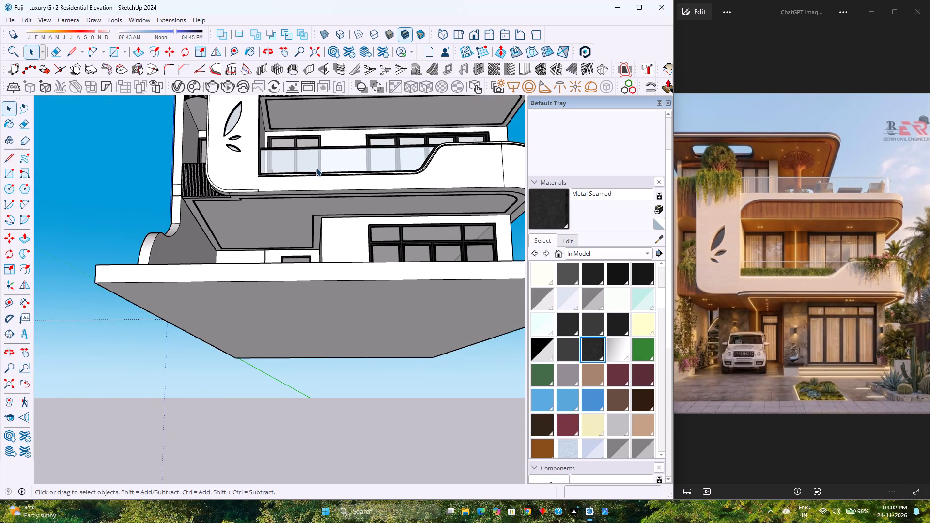
middle_drag(316, 168, 256, 273)
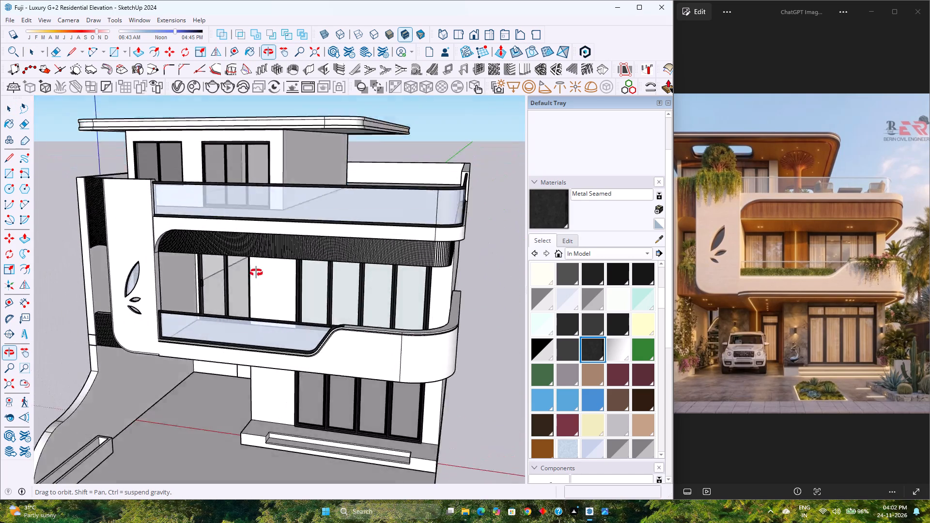
middle_drag(256, 273, 295, 259)
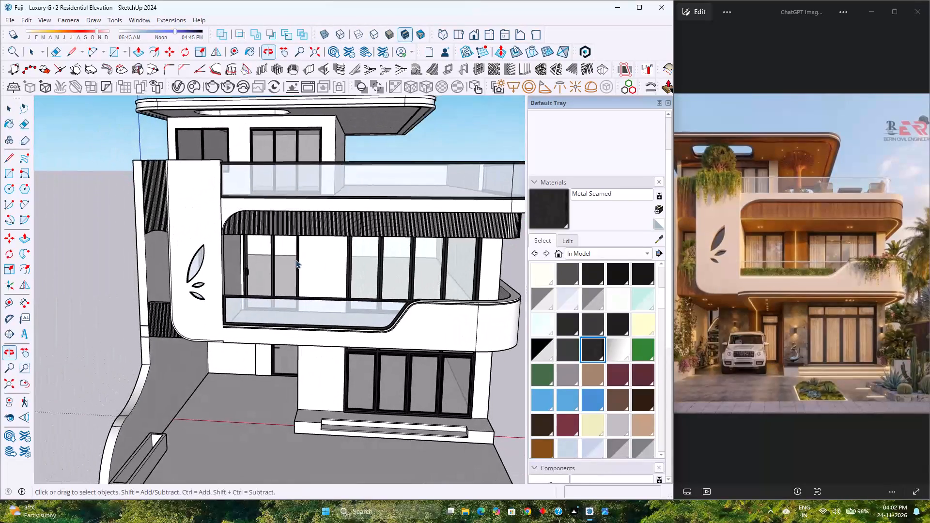
scroll(310, 224, up, 2)
middle_drag(310, 224, 248, 267)
scroll(244, 263, down, 2)
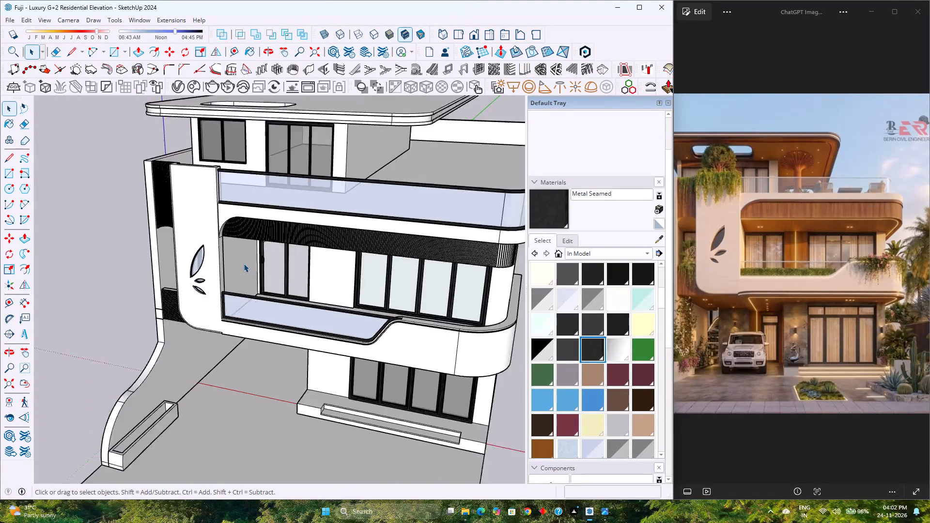
scroll(244, 263, down, 6)
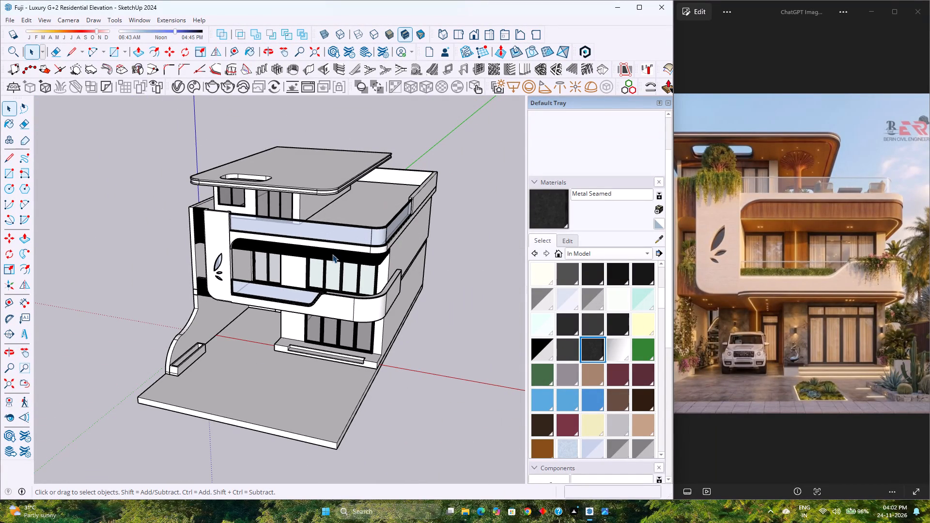
Examine the roof slab, terrace, glass railings and fluted band from above and at an angle, comparing them with the reference image.
scroll(331, 254, up, 4)
scroll(334, 164, up, 3)
middle_drag(334, 165, 327, 172)
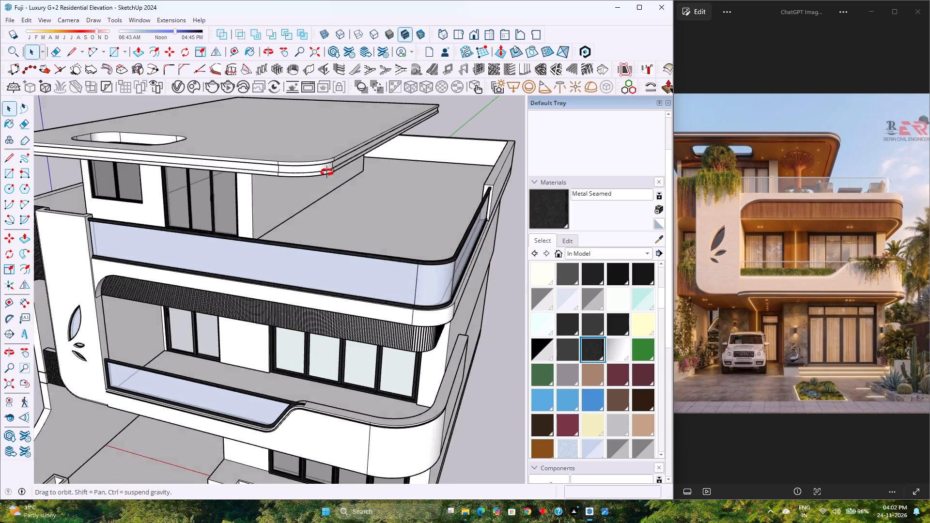
middle_drag(327, 172, 373, 182)
middle_click(373, 182)
scroll(371, 184, down, 1)
middle_drag(349, 242, 325, 195)
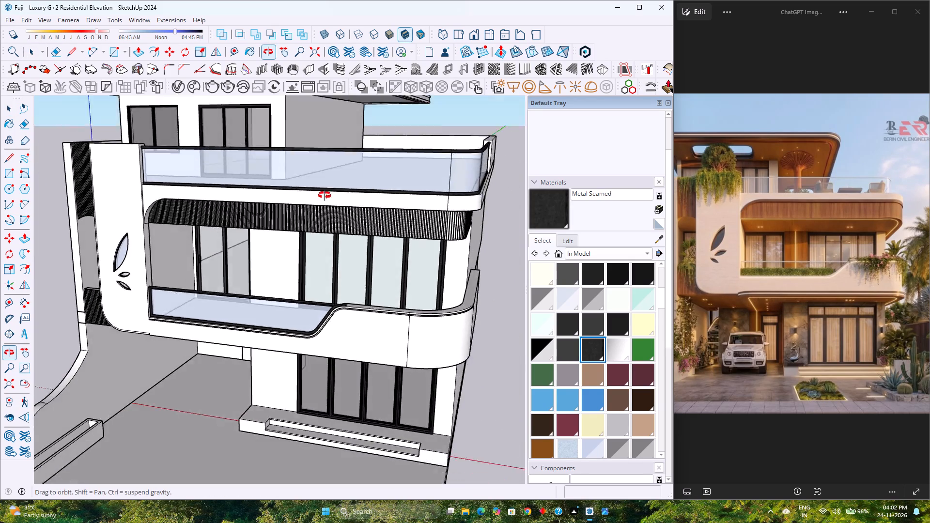
middle_drag(325, 195, 330, 185)
scroll(331, 186, down, 4)
scroll(321, 174, up, 2)
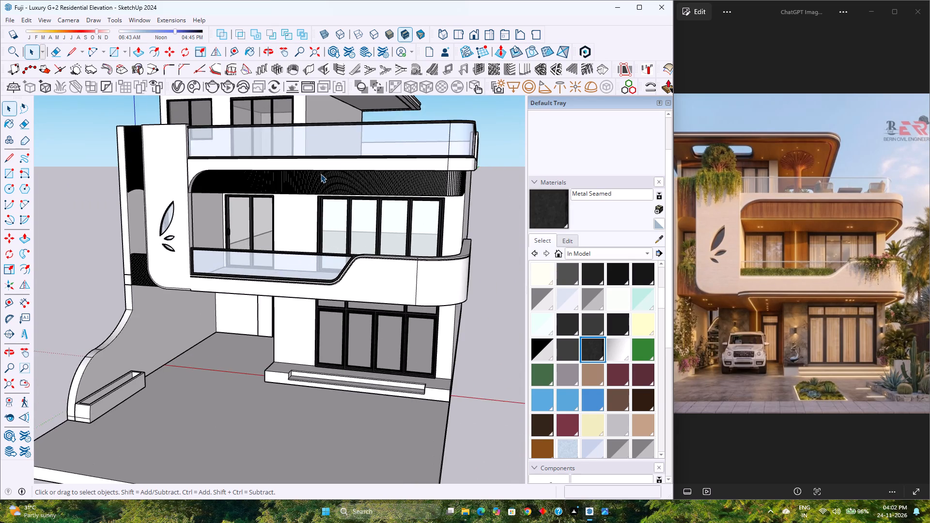
scroll(321, 174, up, 1)
middle_drag(321, 174, 286, 282)
Inspect the whole house in the standard Front view fitted to the window, comparing its overall massing with the reference image.
click(470, 32)
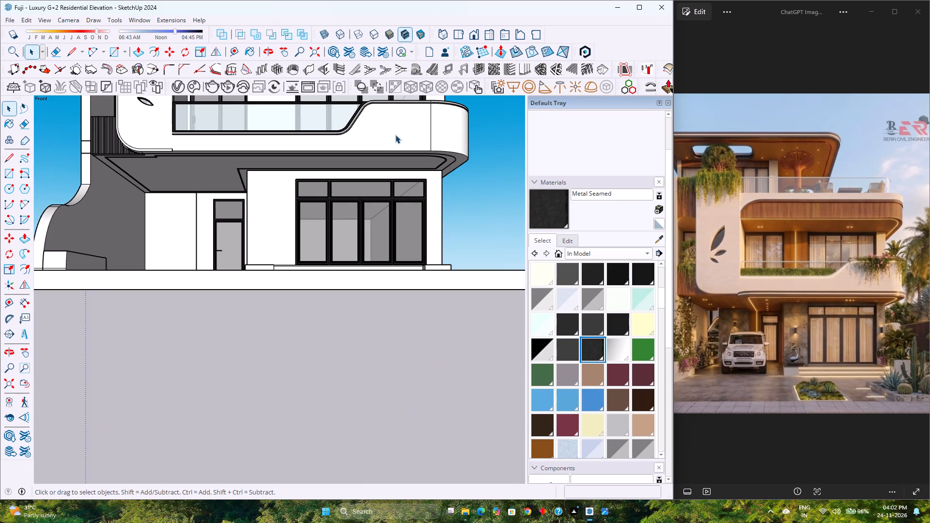
scroll(381, 147, down, 4)
click(0, 384)
click(9, 386)
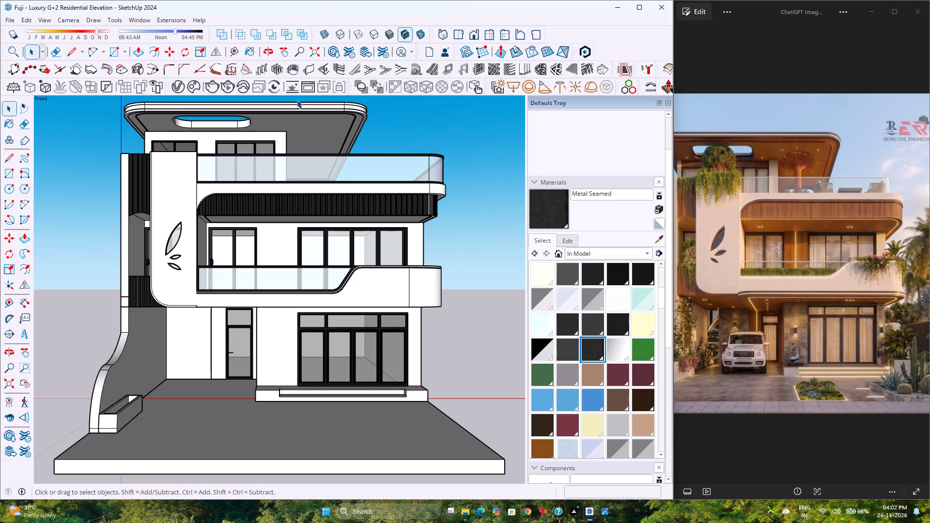
scroll(297, 102, down, 6)
right_click(297, 102)
scroll(297, 102, up, 2)
click(111, 202)
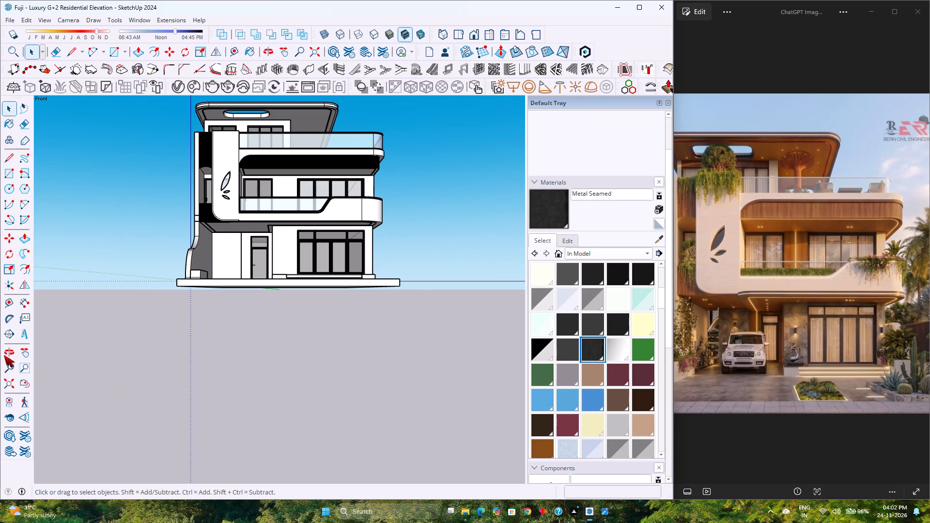
click(10, 386)
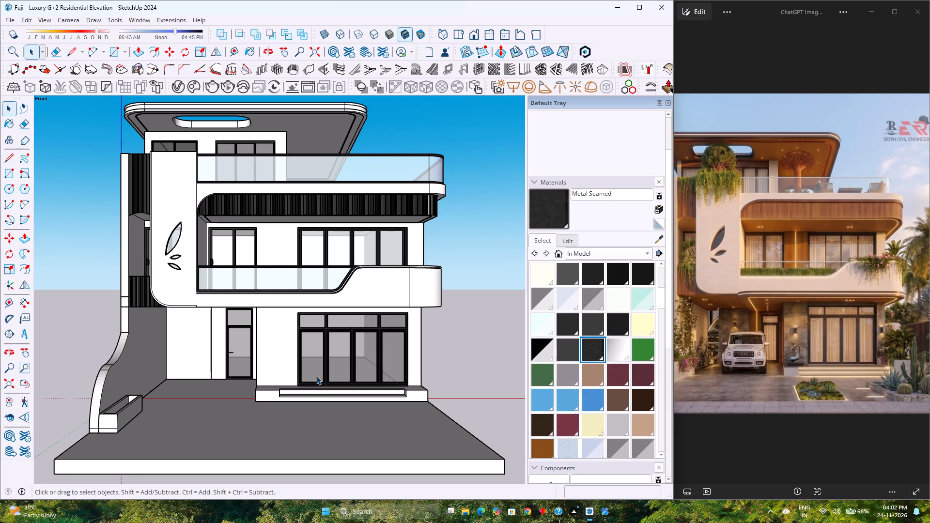
scroll(288, 427, down, 5)
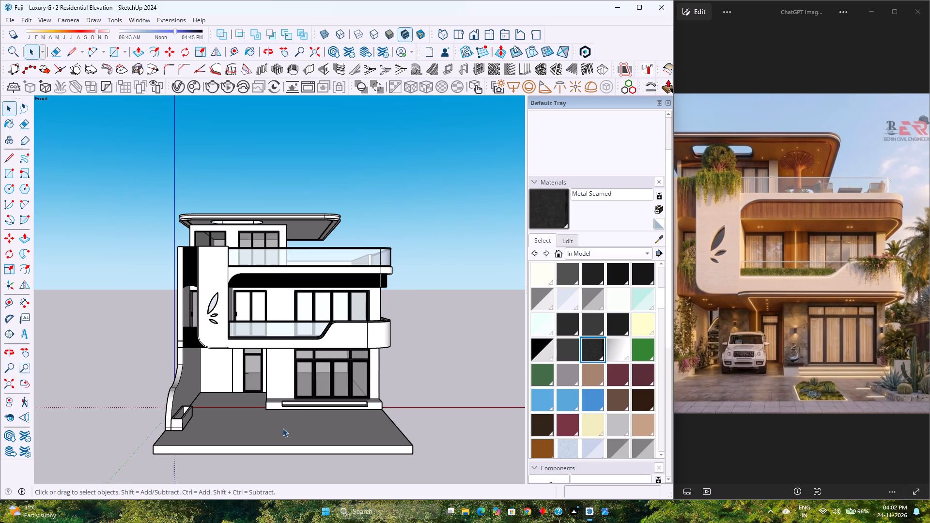
scroll(276, 442, up, 2)
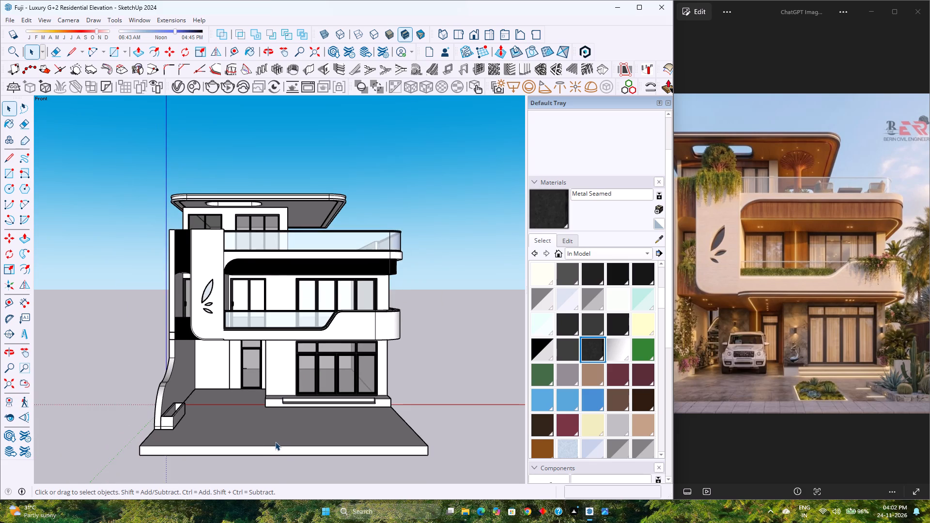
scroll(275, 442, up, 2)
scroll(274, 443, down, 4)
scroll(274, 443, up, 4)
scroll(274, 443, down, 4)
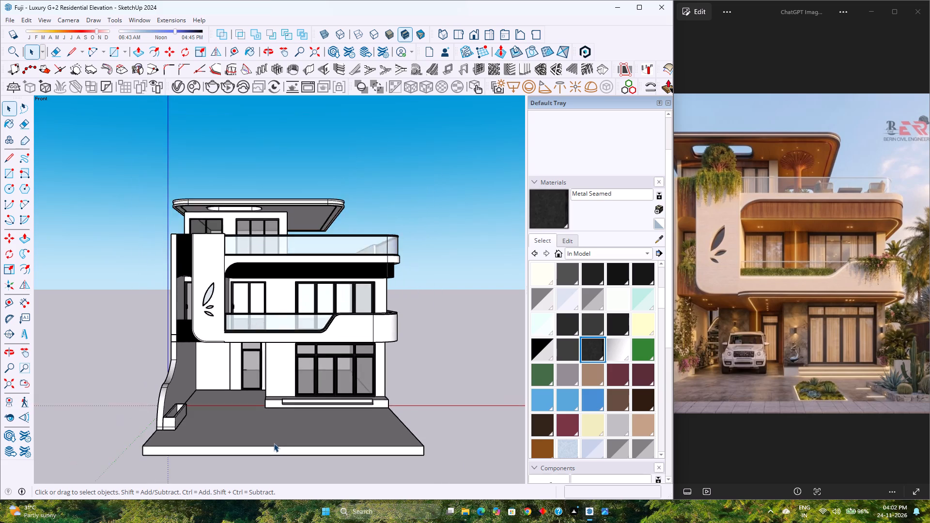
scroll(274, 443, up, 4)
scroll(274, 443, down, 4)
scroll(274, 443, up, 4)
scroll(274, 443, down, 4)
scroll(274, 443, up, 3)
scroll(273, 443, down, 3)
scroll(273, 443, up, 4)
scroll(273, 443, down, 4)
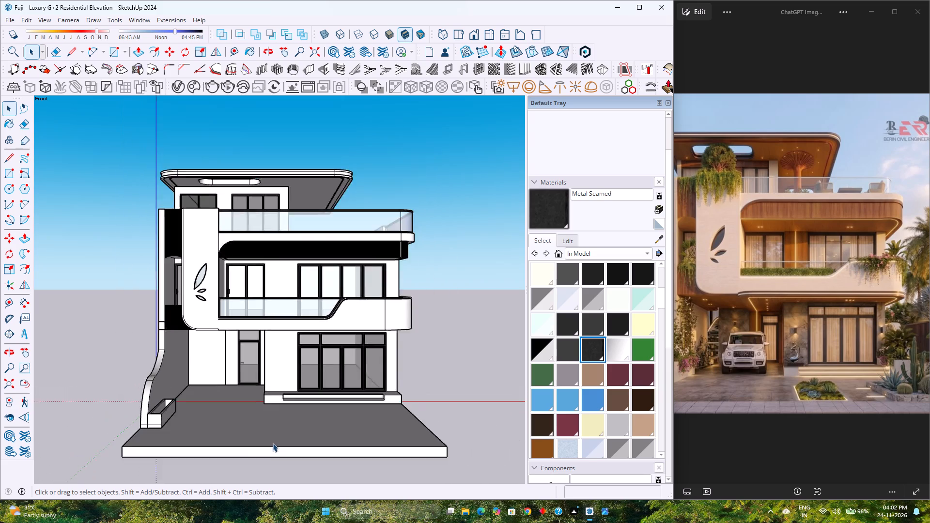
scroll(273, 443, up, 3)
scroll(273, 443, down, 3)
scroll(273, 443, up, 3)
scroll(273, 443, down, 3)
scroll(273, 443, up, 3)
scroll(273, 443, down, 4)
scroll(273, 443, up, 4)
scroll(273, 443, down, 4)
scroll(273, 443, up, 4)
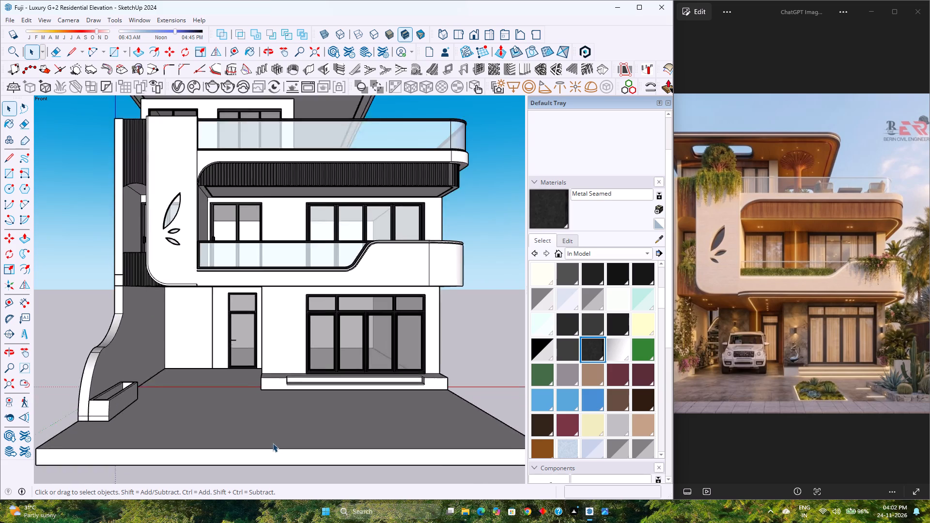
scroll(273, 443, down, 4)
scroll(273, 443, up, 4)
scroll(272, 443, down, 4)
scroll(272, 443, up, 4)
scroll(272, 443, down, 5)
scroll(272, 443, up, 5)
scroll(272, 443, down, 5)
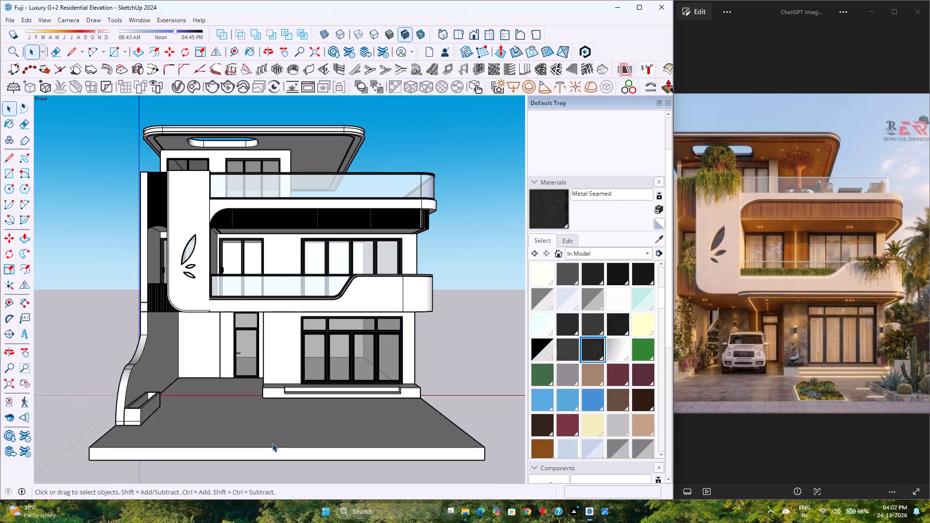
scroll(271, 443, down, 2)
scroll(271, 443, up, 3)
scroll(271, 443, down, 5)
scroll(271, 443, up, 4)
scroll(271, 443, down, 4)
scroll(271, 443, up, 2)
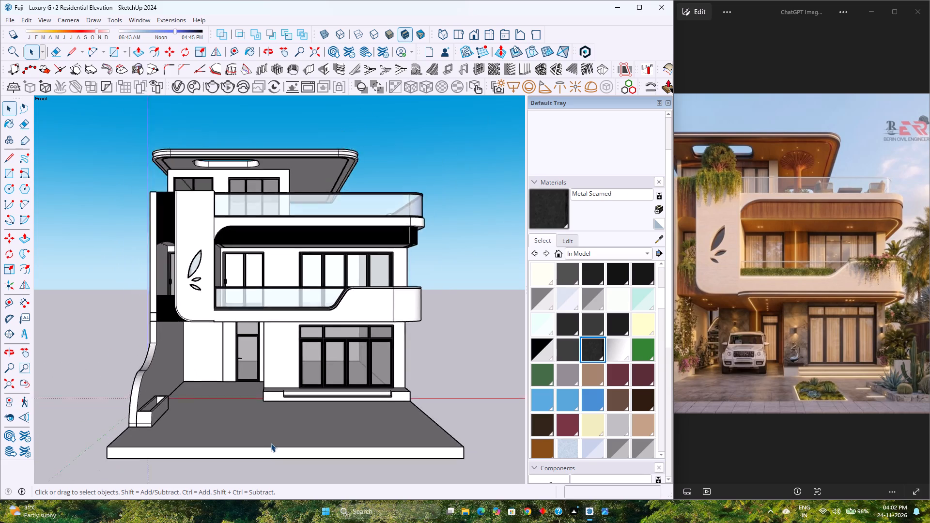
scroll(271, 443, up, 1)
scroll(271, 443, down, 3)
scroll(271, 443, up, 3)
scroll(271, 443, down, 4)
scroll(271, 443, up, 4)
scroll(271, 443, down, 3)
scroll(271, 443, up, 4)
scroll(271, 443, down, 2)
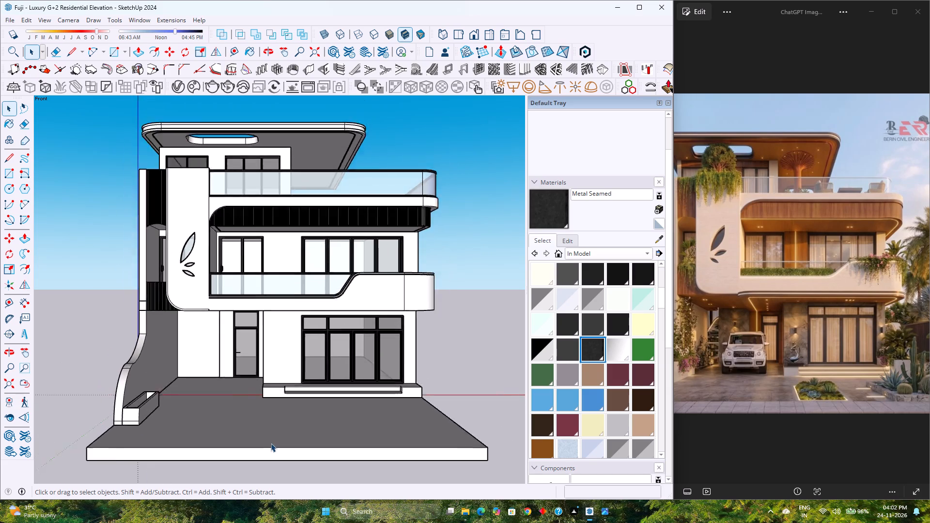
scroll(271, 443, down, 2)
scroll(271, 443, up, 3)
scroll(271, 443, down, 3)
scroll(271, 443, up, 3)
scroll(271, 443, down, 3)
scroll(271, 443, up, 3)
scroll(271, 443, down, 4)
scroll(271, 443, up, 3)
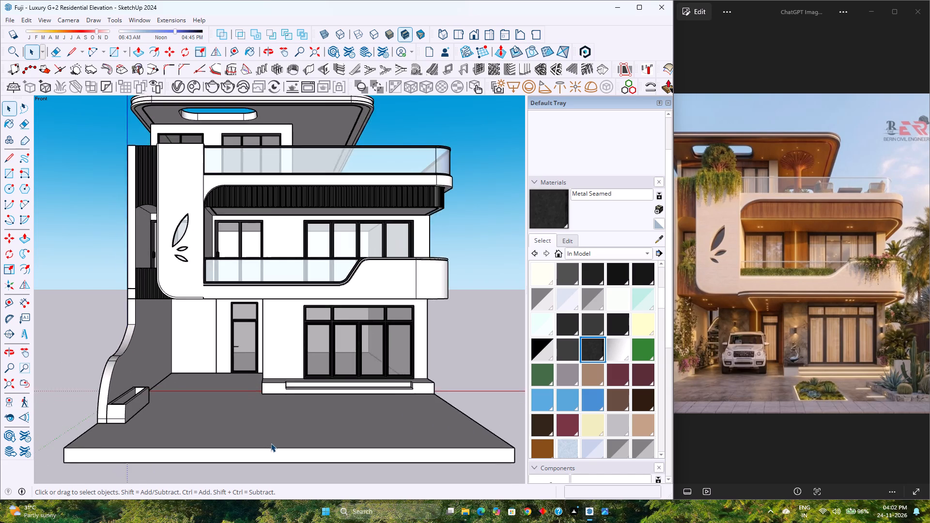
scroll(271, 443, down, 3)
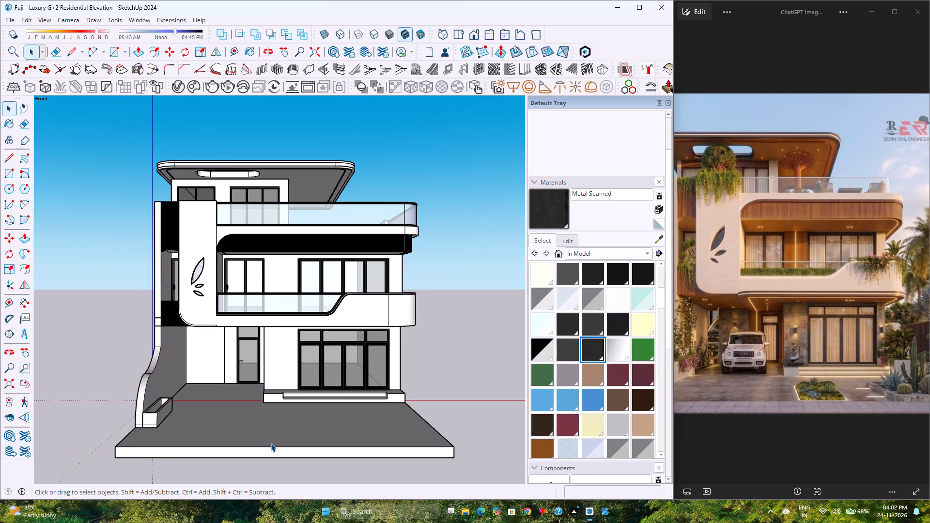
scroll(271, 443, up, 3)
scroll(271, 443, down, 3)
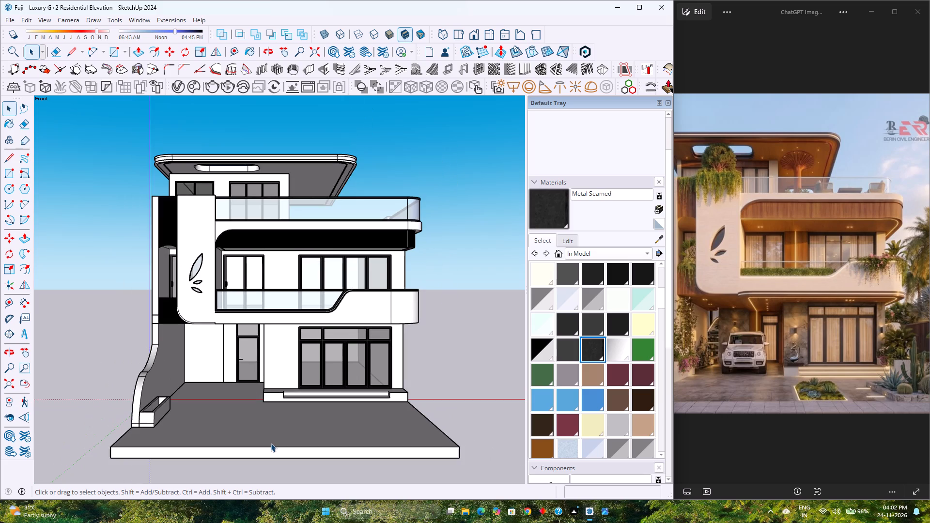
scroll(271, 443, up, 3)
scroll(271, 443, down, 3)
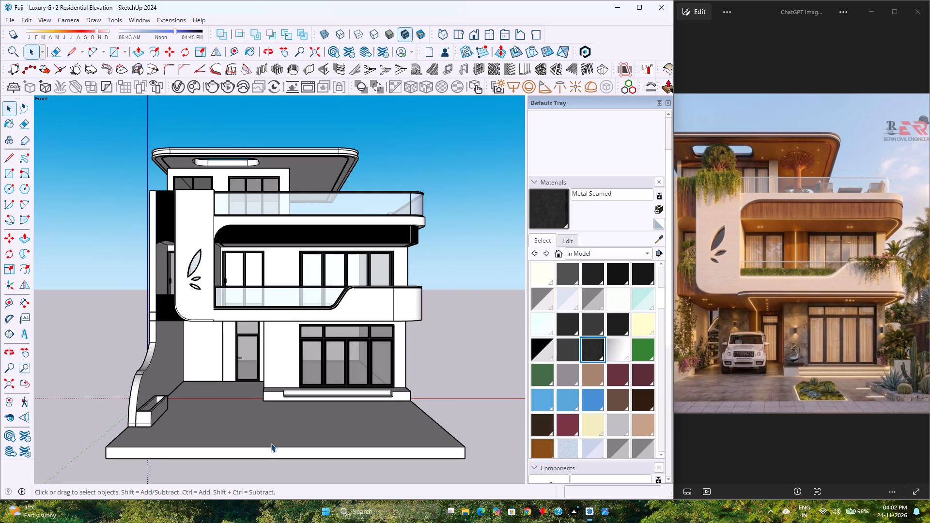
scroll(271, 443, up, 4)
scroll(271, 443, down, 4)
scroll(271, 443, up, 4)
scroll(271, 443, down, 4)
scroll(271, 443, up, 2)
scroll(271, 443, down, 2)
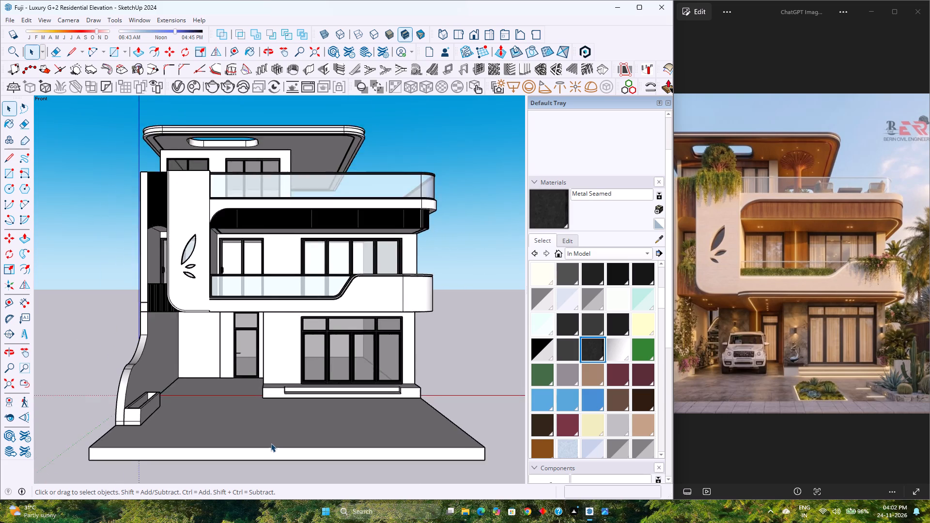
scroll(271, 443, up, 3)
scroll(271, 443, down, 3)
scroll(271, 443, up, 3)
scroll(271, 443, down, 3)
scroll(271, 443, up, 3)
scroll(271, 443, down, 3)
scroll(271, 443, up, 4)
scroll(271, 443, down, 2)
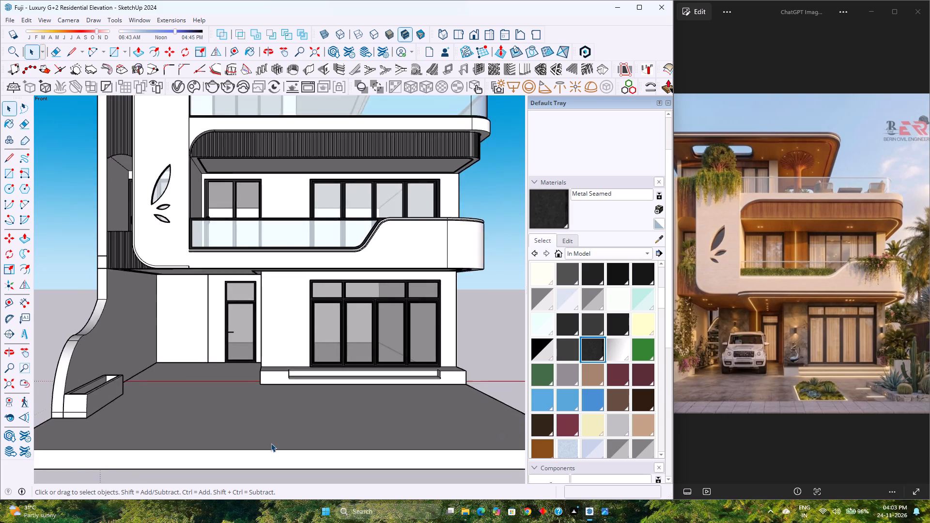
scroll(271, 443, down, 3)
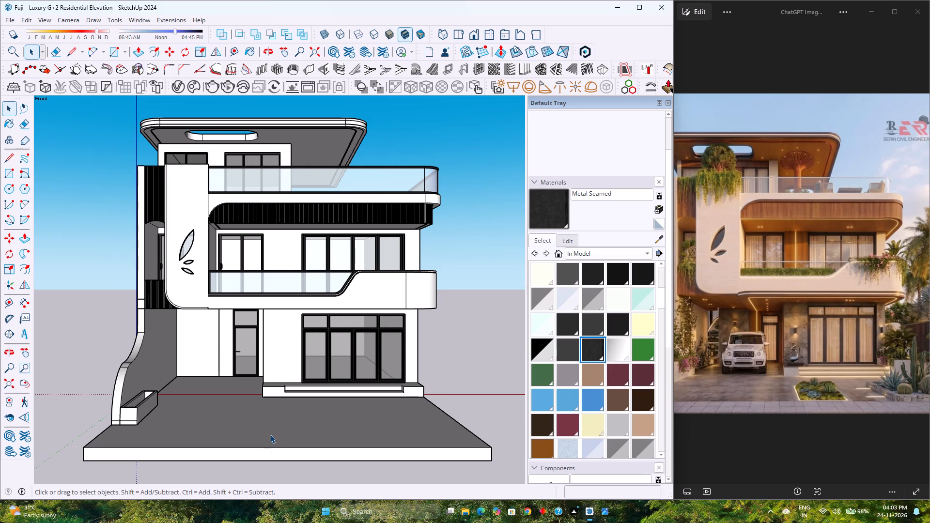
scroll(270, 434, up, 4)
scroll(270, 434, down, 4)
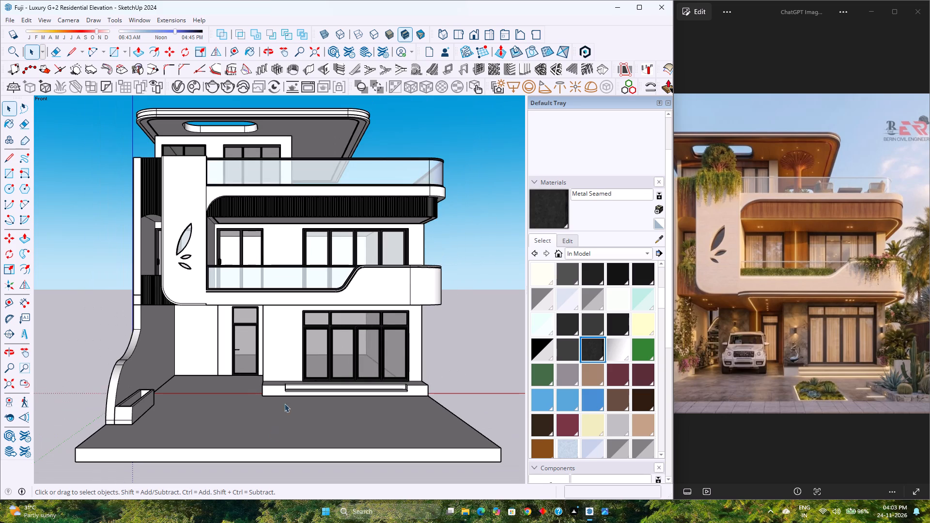
Inspect the whole house again in the standard Front view, comparing the roof, balconies and ground-floor openings with the reference image.
click(478, 30)
scroll(290, 307, down, 4)
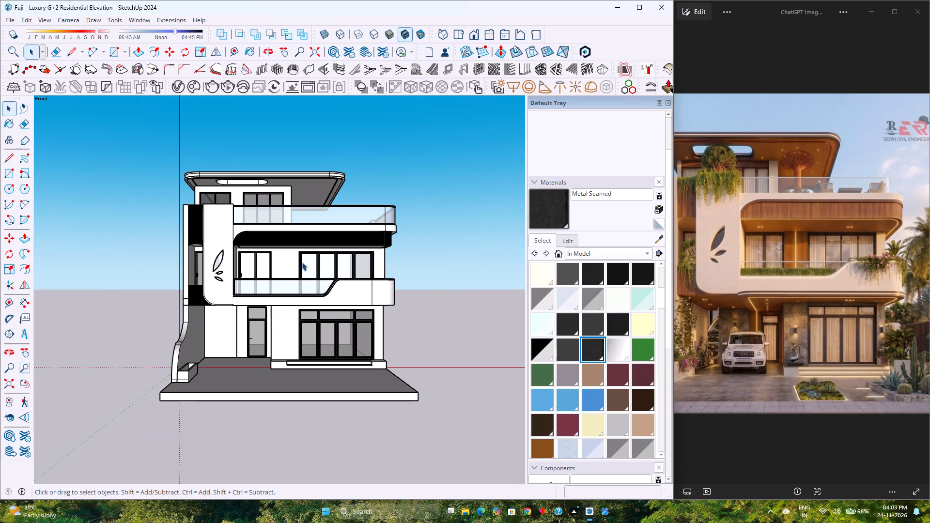
scroll(323, 204, up, 1)
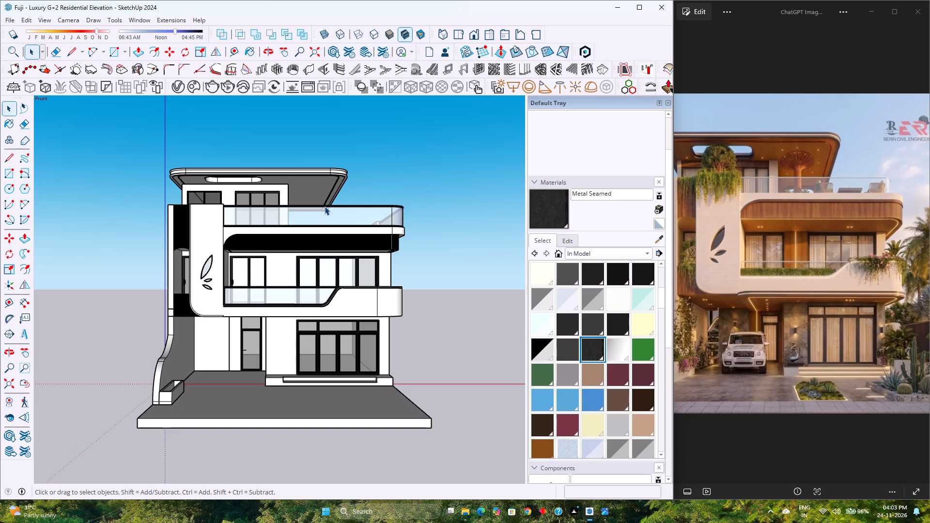
scroll(325, 206, up, 1)
scroll(325, 208, down, 1)
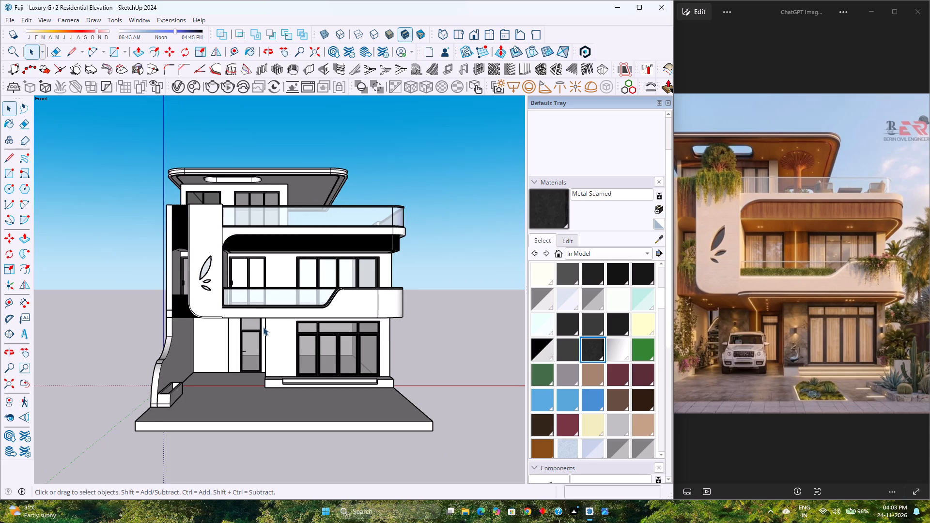
scroll(263, 327, down, 5)
scroll(263, 328, up, 4)
scroll(263, 328, down, 3)
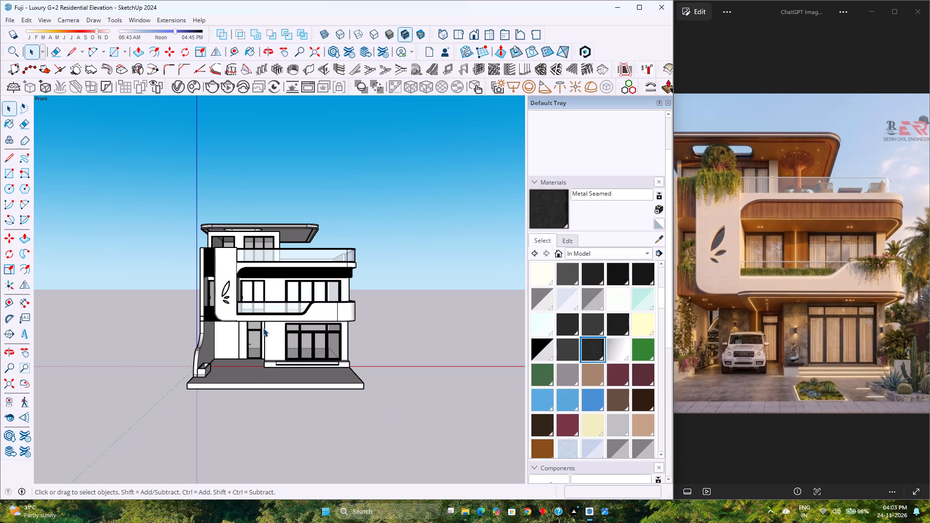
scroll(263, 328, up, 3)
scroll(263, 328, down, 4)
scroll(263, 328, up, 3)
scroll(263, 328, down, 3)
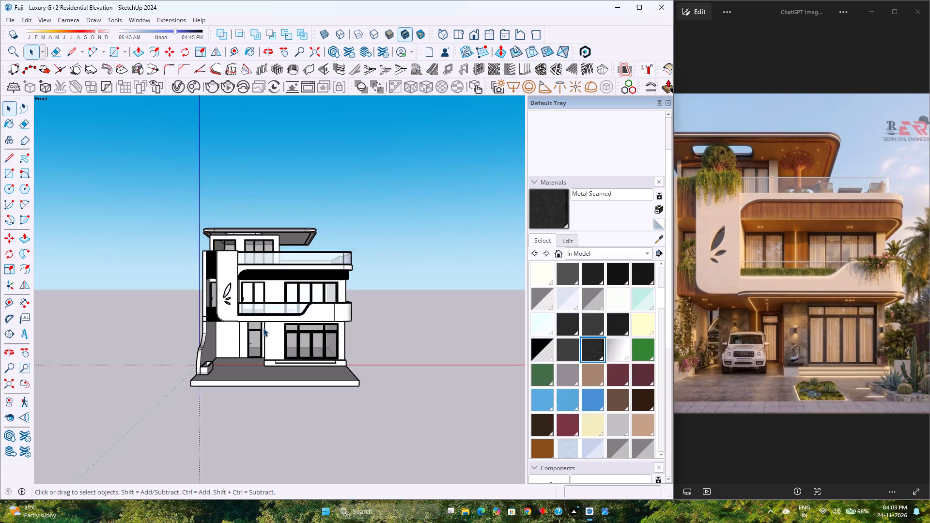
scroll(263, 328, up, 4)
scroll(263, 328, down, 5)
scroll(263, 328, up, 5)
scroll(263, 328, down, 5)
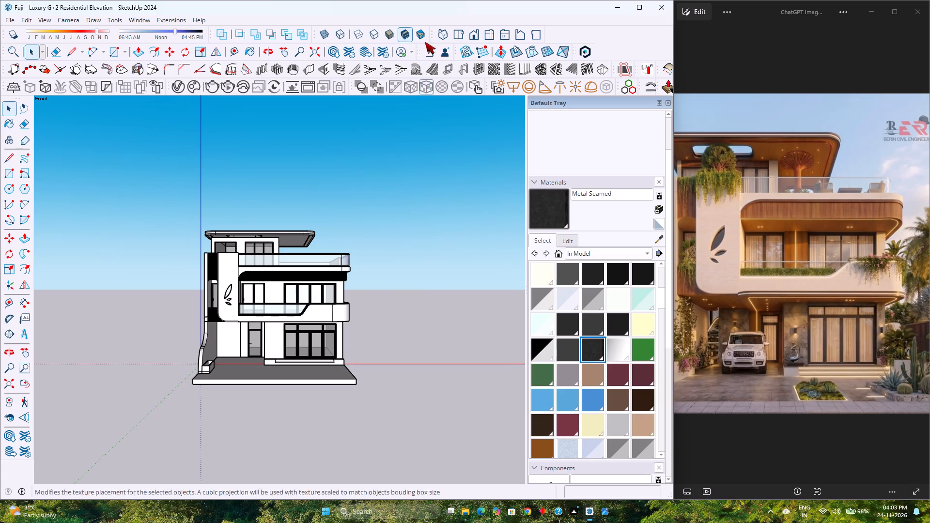
Examine the ground-floor glazed doors, entrance steps and balcony from a low oblique angle, comparing them with the reference image.
click(471, 33)
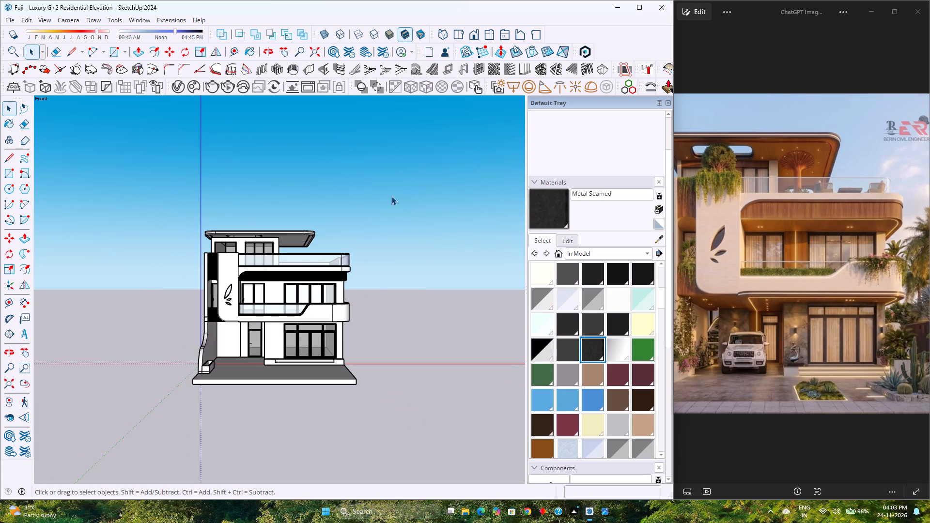
double_click(476, 32)
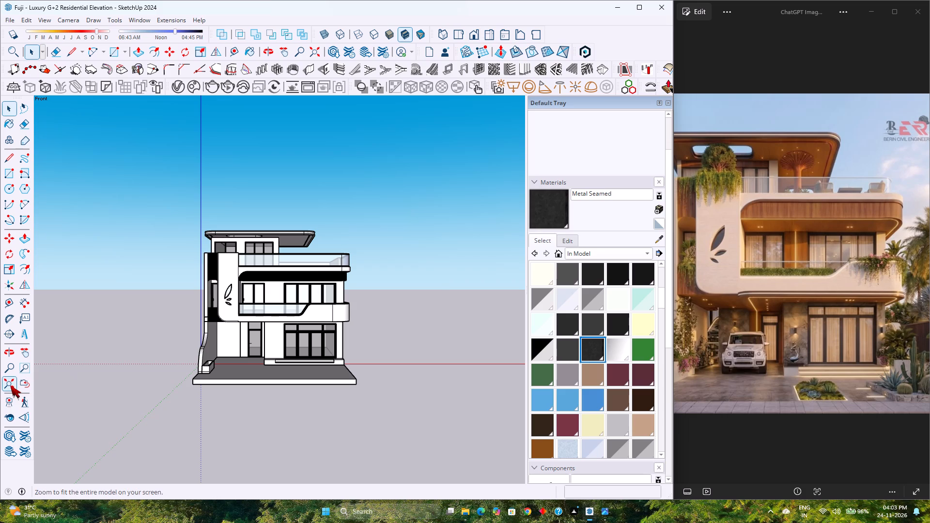
click(10, 385)
middle_drag(370, 335, 270, 356)
scroll(370, 335, up, 1)
middle_click(270, 356)
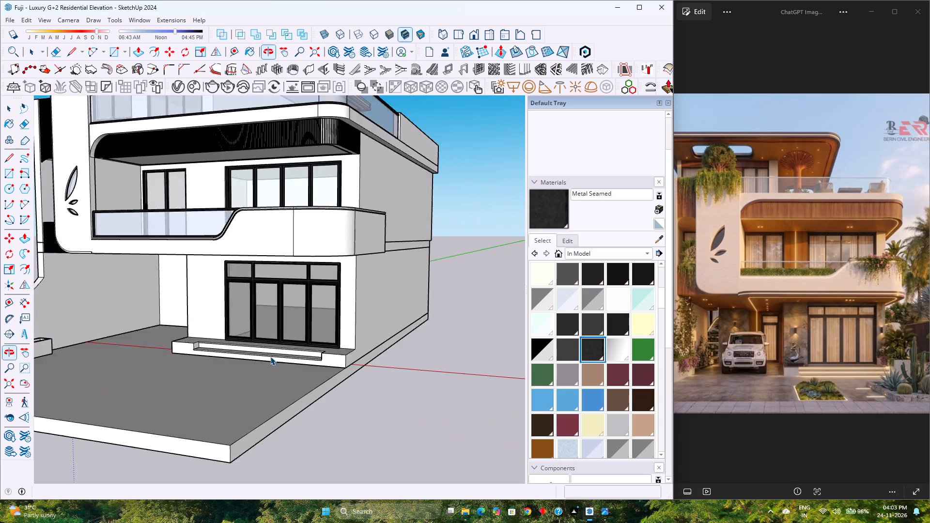
middle_click(270, 356)
scroll(270, 356, down, 3)
middle_drag(270, 356, 261, 339)
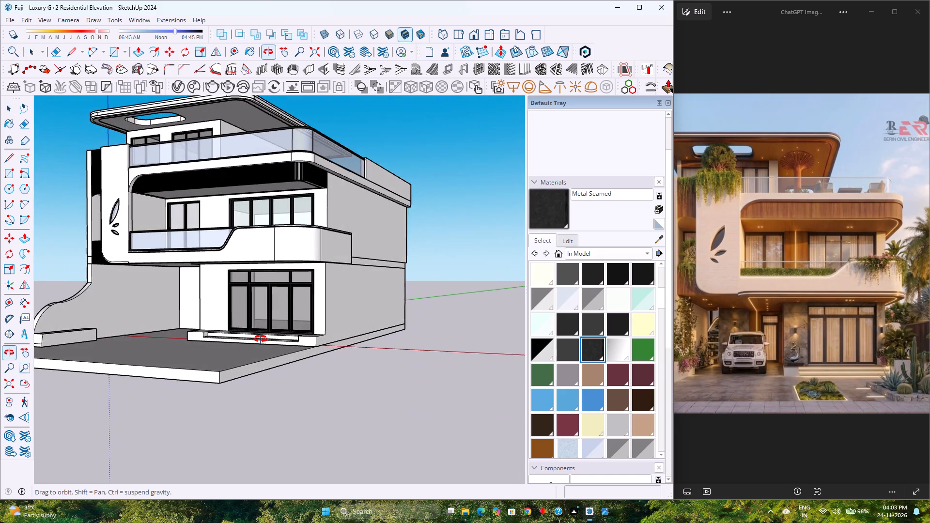
middle_drag(261, 339, 263, 341)
scroll(247, 351, up, 4)
scroll(249, 304, up, 2)
scroll(248, 305, down, 2)
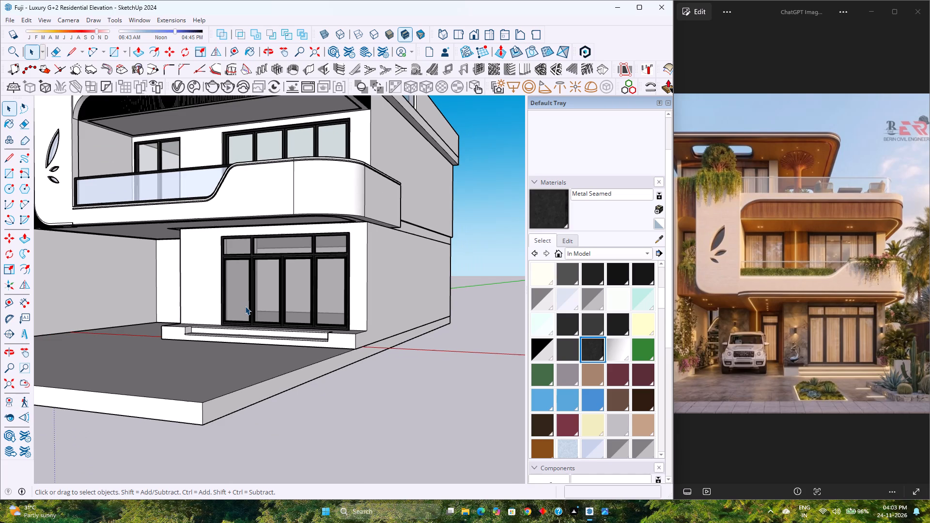
scroll(310, 258, down, 1)
scroll(305, 191, down, 4)
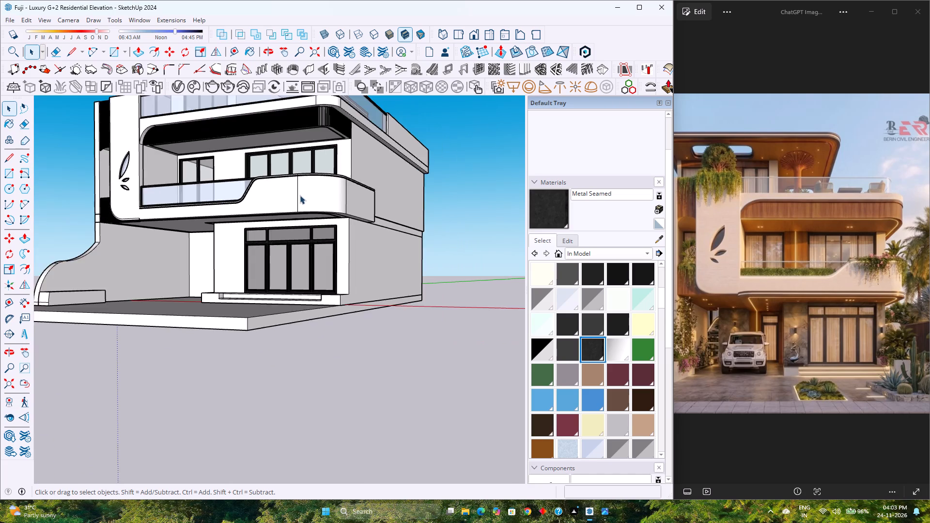
scroll(300, 195, down, 8)
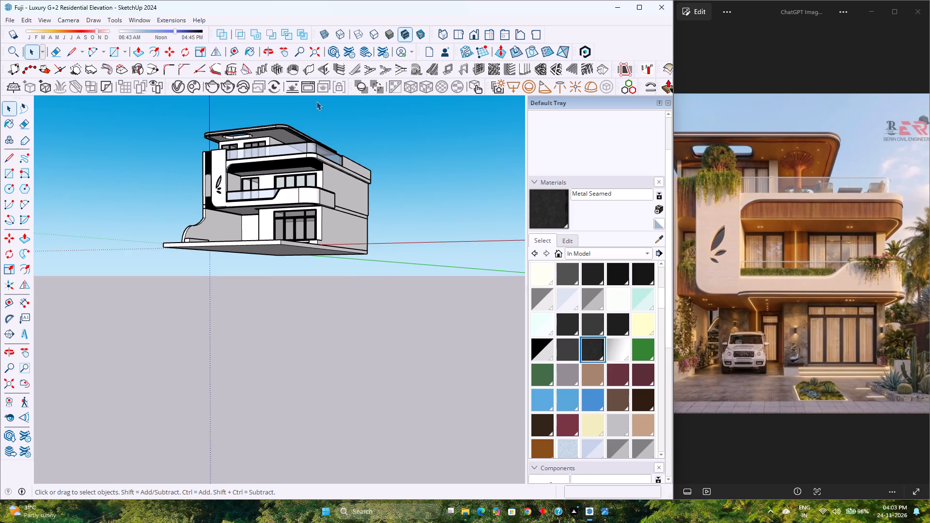
Examine the roof overhang, fluted band and balcony wall between the first-floor openings from several angles against the reference image.
right_click(316, 101)
scroll(316, 101, up, 2)
click(305, 113)
scroll(305, 109, up, 7)
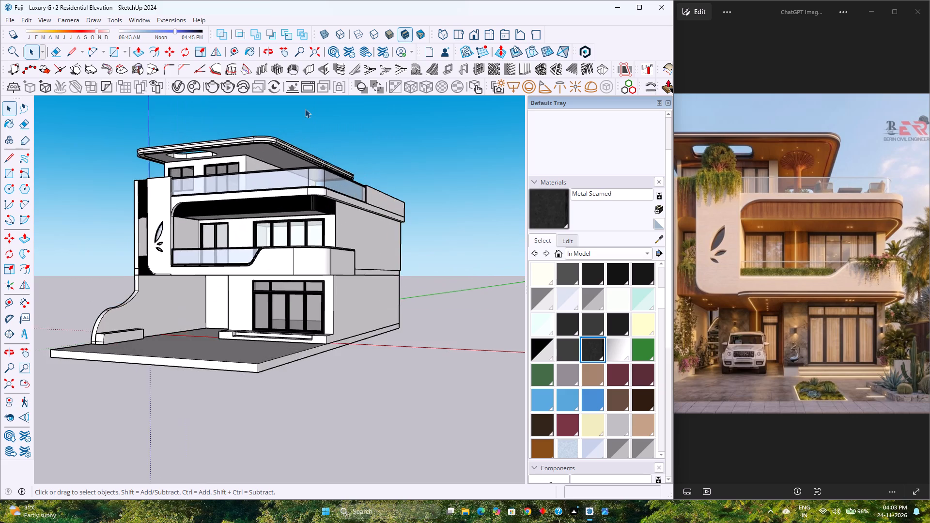
scroll(305, 109, up, 3)
middle_drag(279, 158, 327, 159)
middle_click(327, 159)
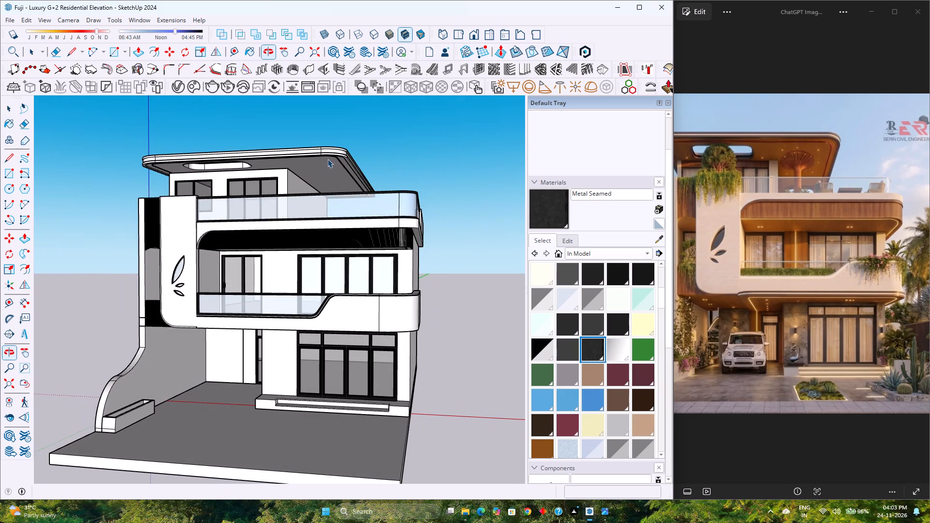
scroll(325, 162, up, 3)
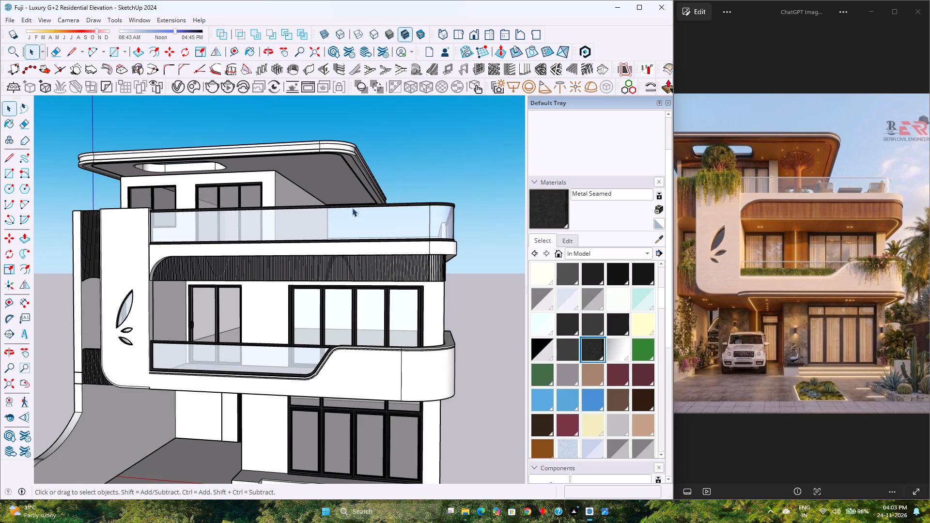
middle_drag(249, 313, 246, 275)
scroll(306, 231, up, 4)
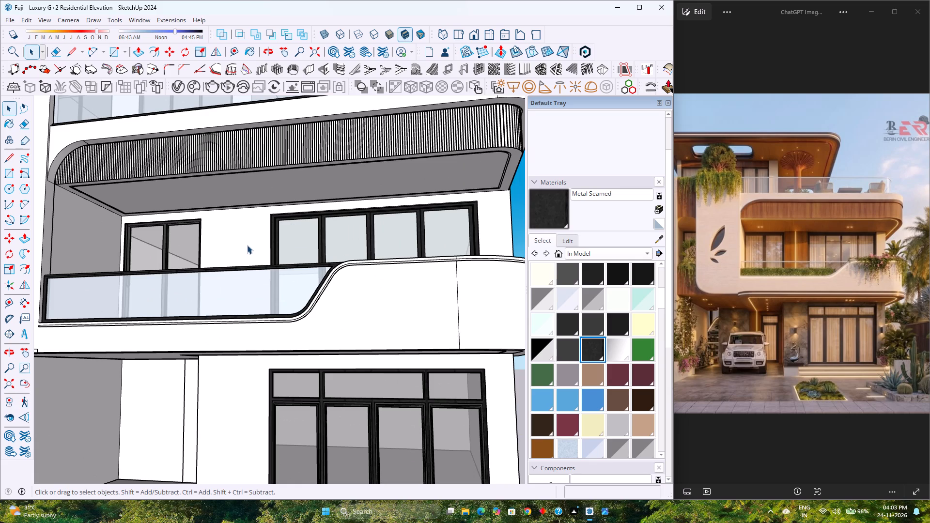
middle_drag(246, 245, 261, 366)
middle_click(261, 366)
scroll(256, 350, down, 8)
middle_drag(250, 383, 264, 313)
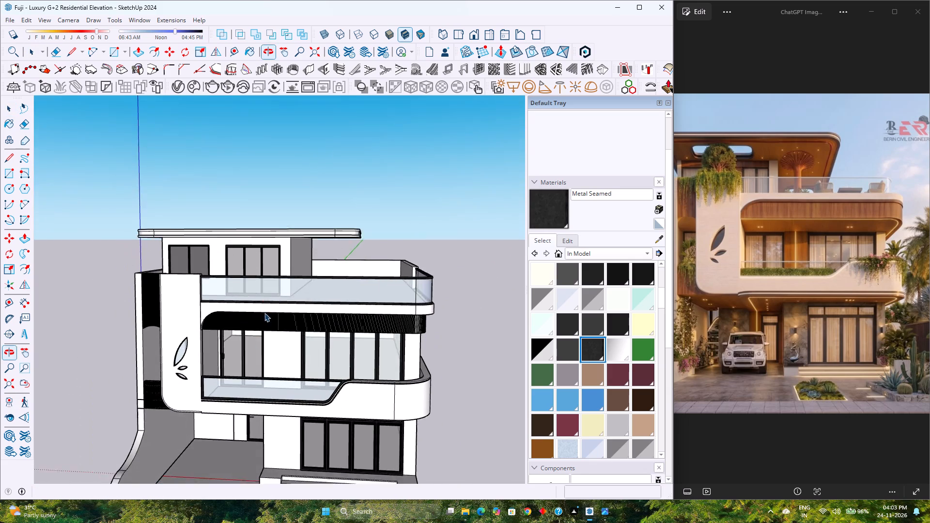
middle_click(264, 313)
middle_click(264, 313)
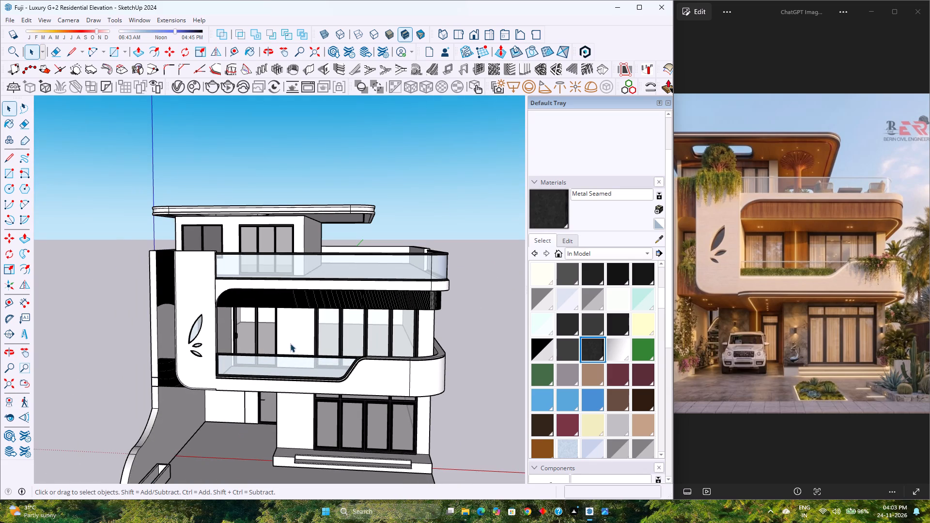
Open the first-floor wall group and place a vertical guide 2'3" from the sliding door's edge, between the door and the wide window.
double_click(294, 335)
scroll(294, 335, up, 3)
double_click(294, 335)
scroll(293, 336, up, 7)
click(294, 336)
middle_drag(294, 365, 294, 381)
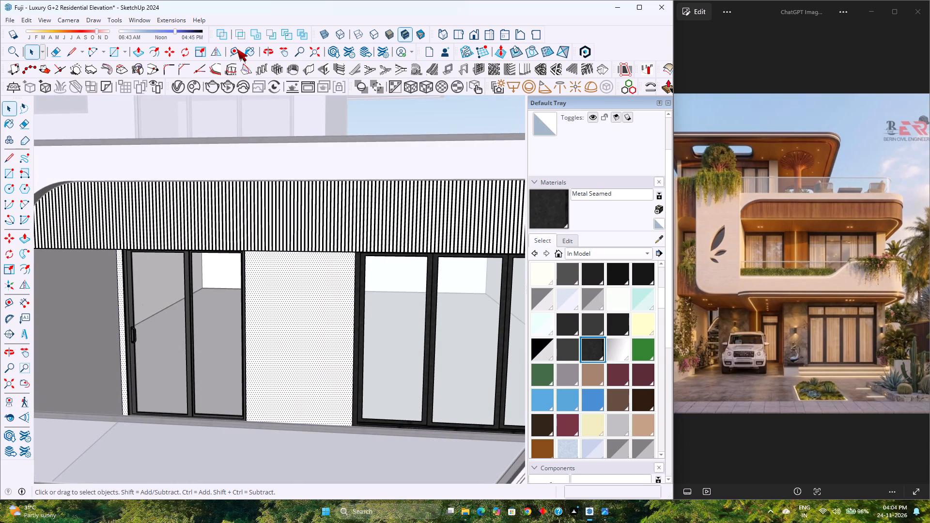
click(237, 49)
scroll(248, 416, up, 1)
middle_drag(251, 401, 251, 440)
middle_click(251, 440)
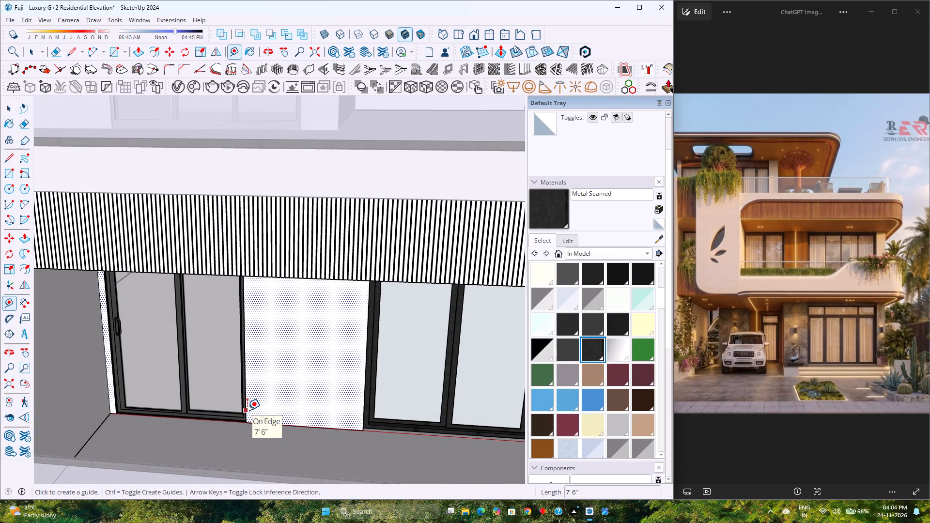
click(247, 410)
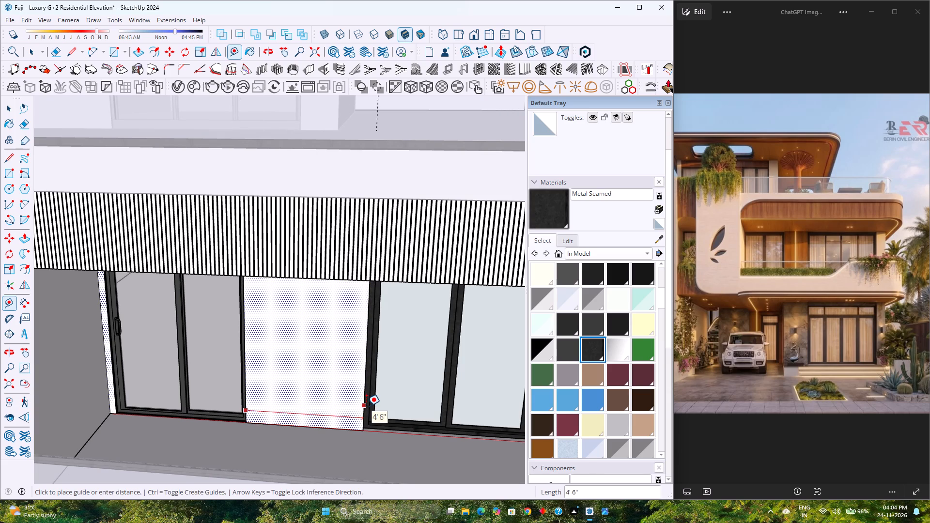
text(2'3)
key(Return)
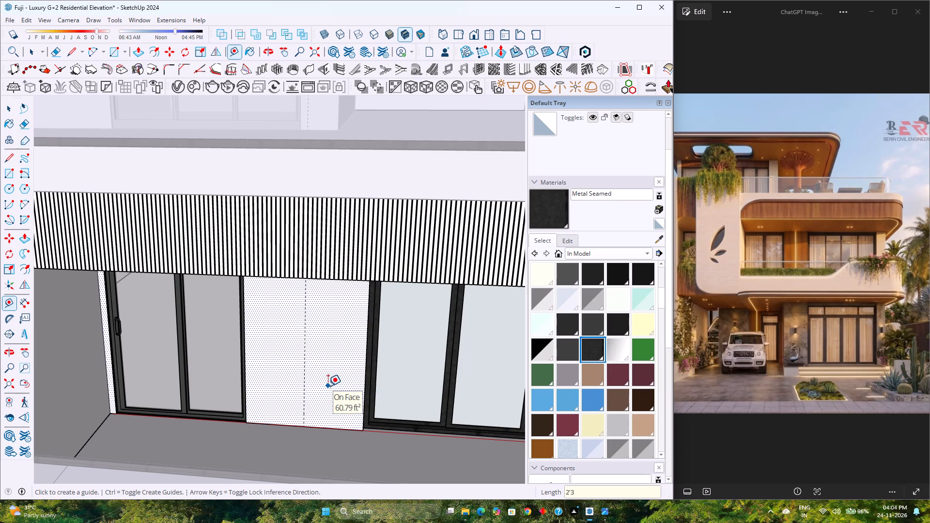
Place two vertical guides offset 0.5" to either side of the guide centred between the door and window.
scroll(325, 383, up, 4)
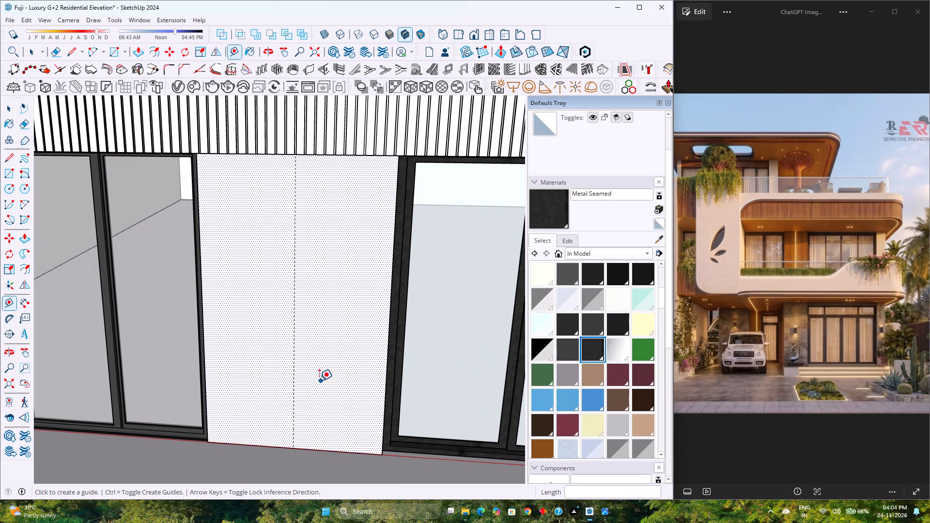
click(294, 329)
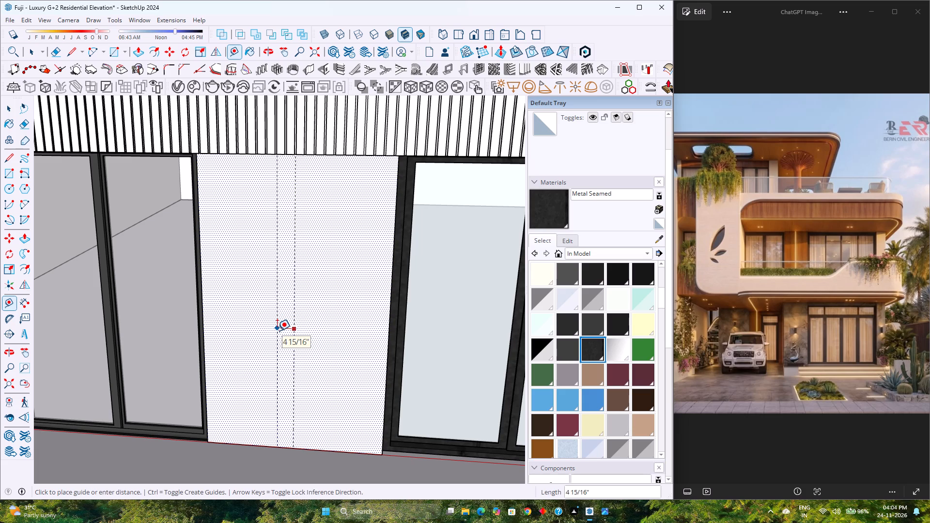
text(0.5)
key(Return)
scroll(303, 345, up, 4)
click(289, 354)
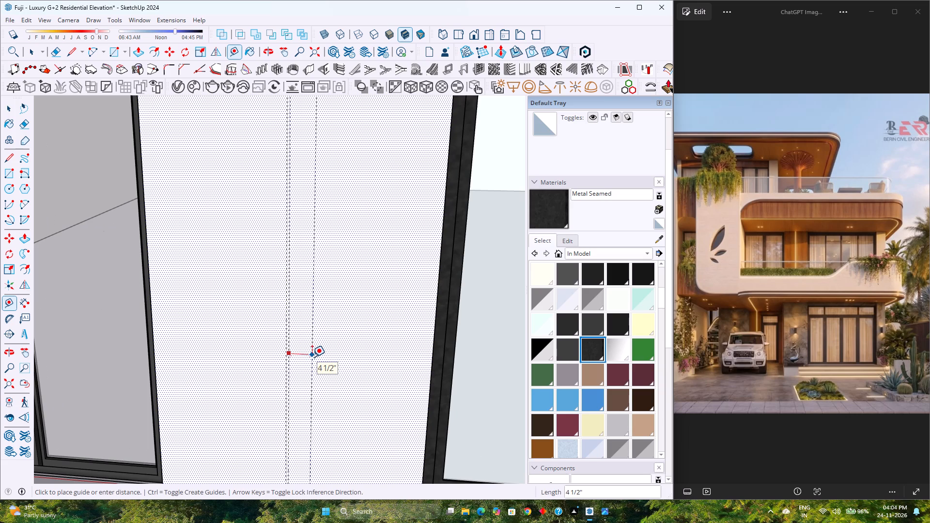
text(0.)
key(5)
key(Return)
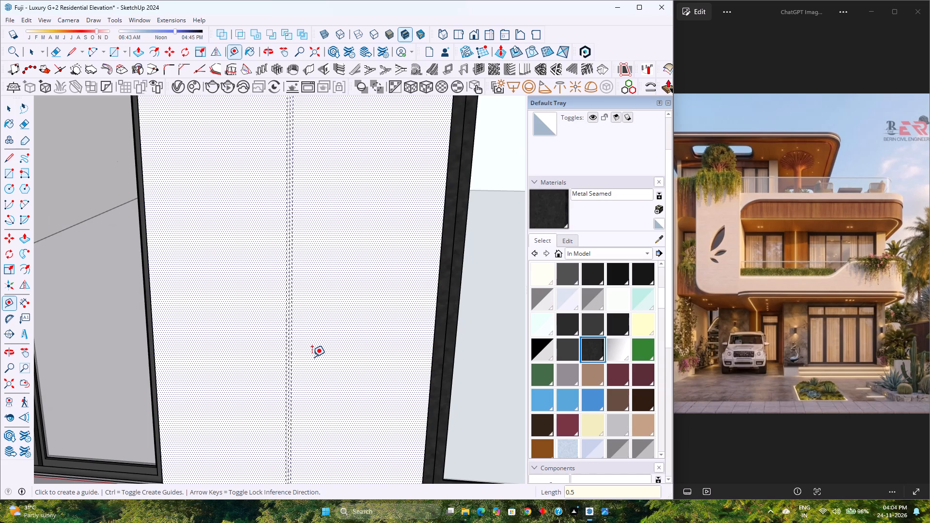
Delete the centre guide, keeping the two guides on either side of it.
key(space)
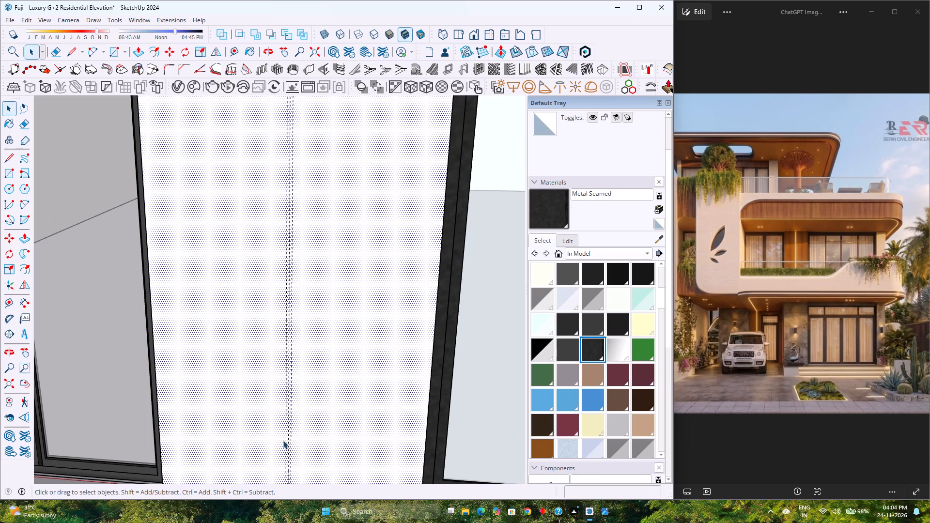
scroll(288, 416, up, 3)
click(288, 416)
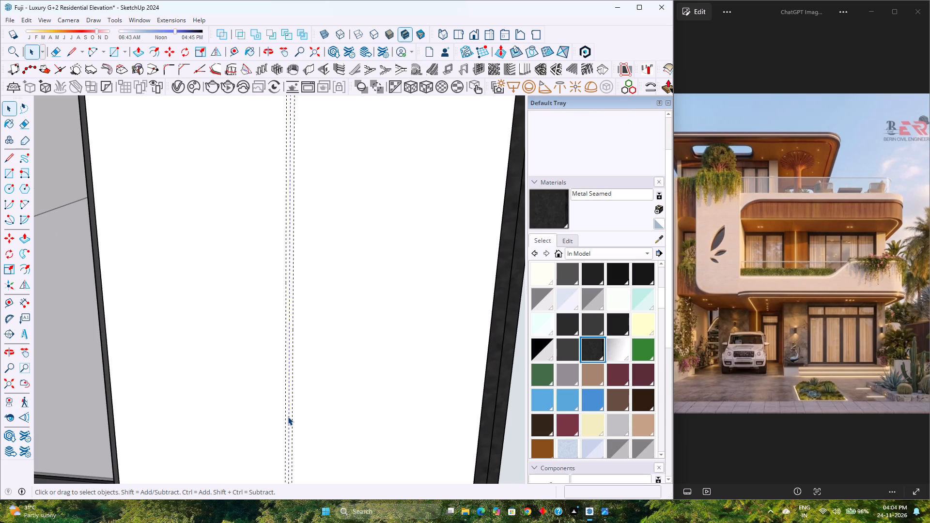
key(Delete)
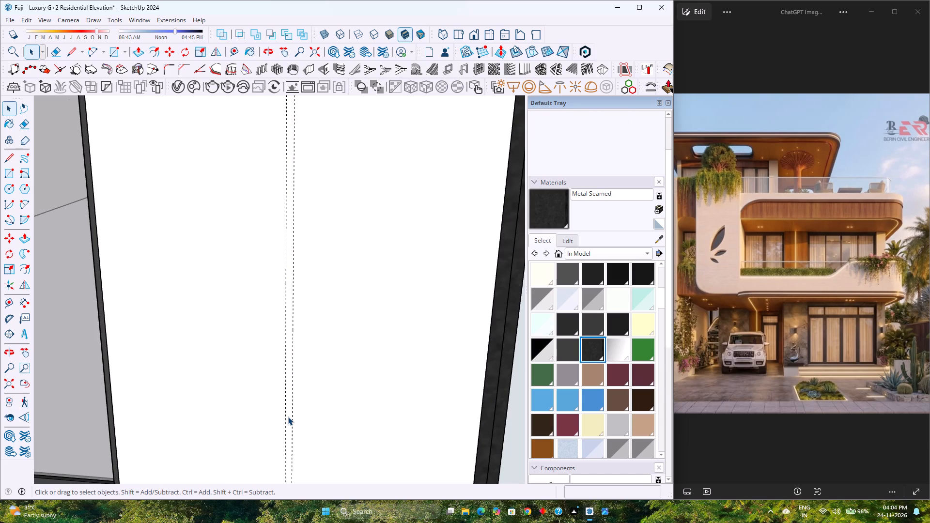
Draw an 8' vertical line along the guide nearer the sliding door, from the wall's top edge to its base.
scroll(291, 415, down, 14)
middle_drag(296, 414, 296, 414)
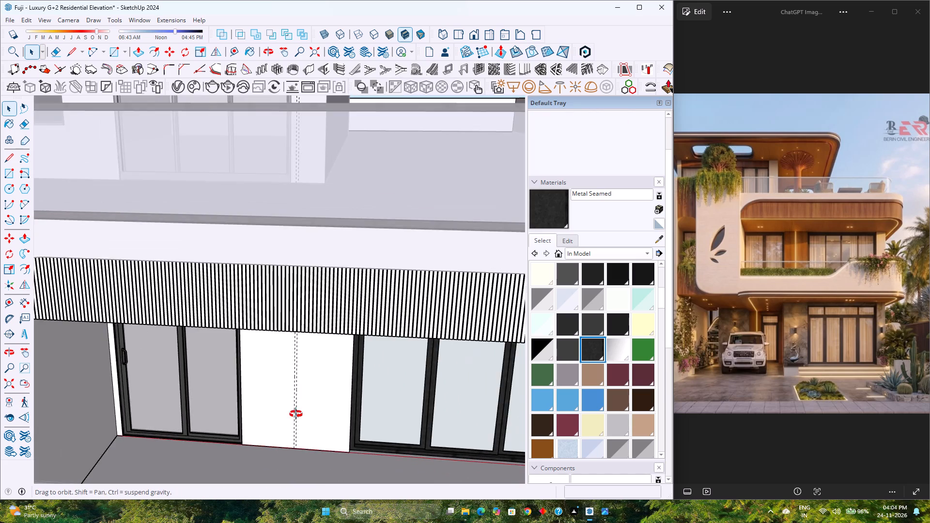
middle_drag(296, 414, 244, 305)
middle_click(244, 305)
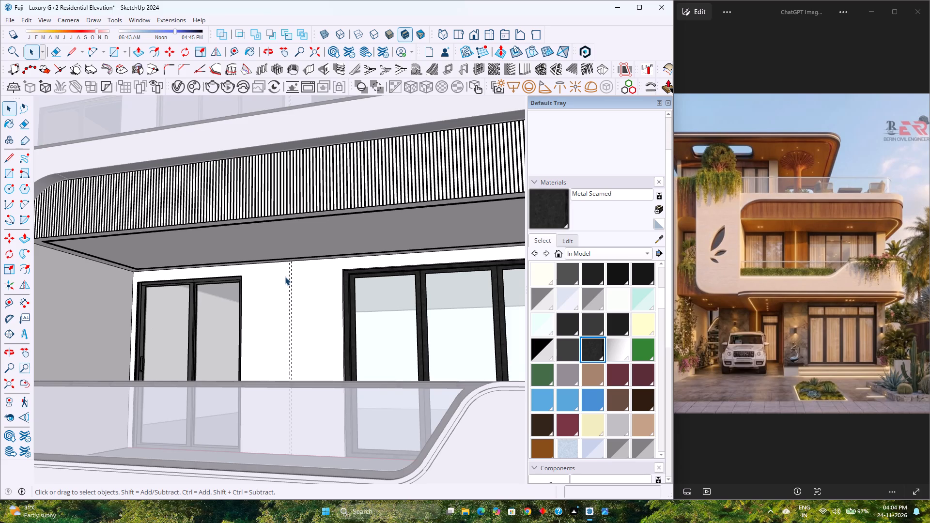
middle_drag(292, 279, 389, 303)
middle_click(389, 303)
middle_click(389, 303)
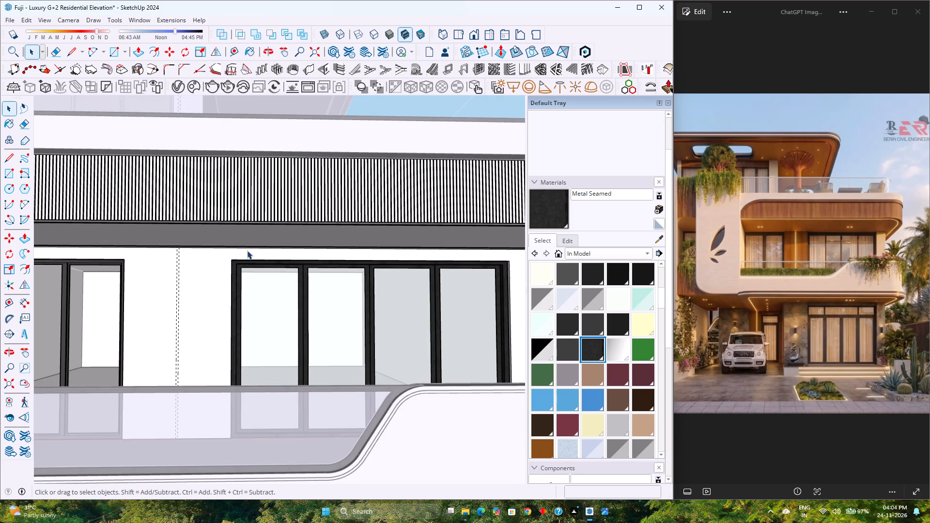
scroll(181, 244, up, 14)
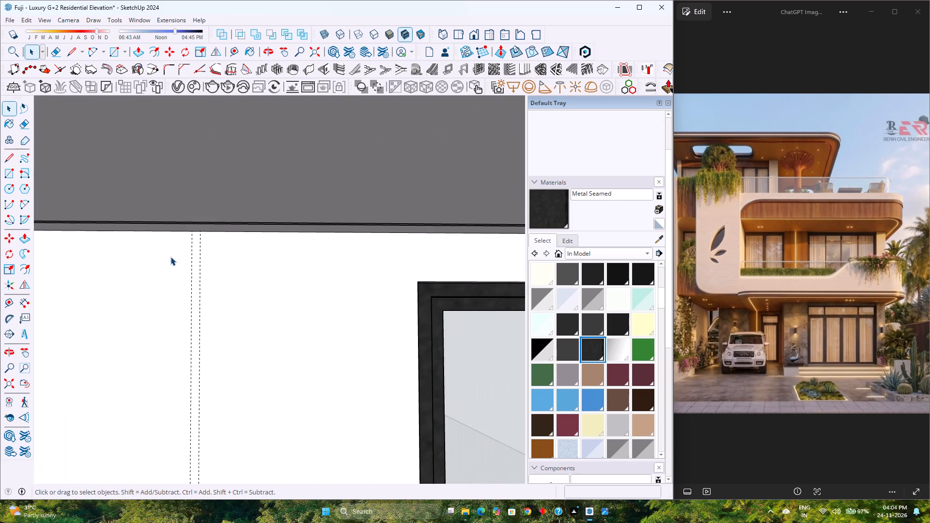
scroll(170, 257, up, 2)
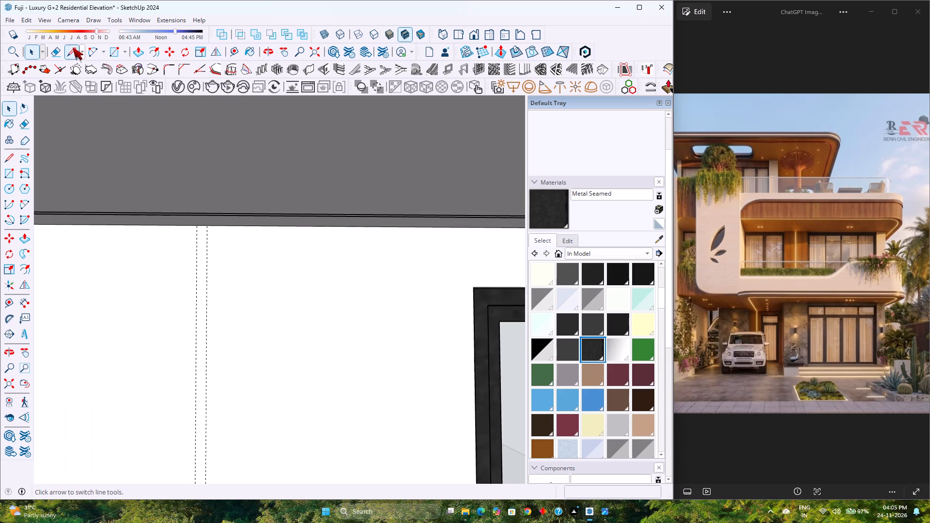
click(73, 47)
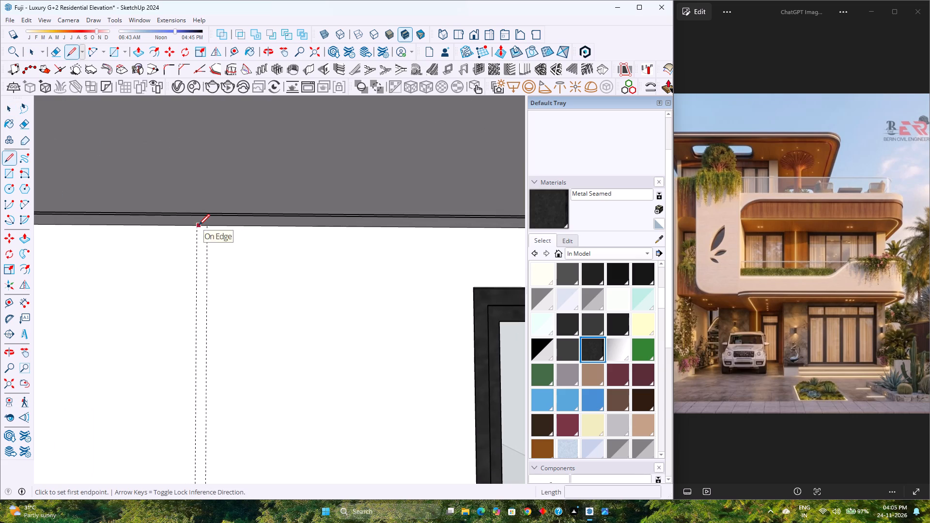
click(198, 228)
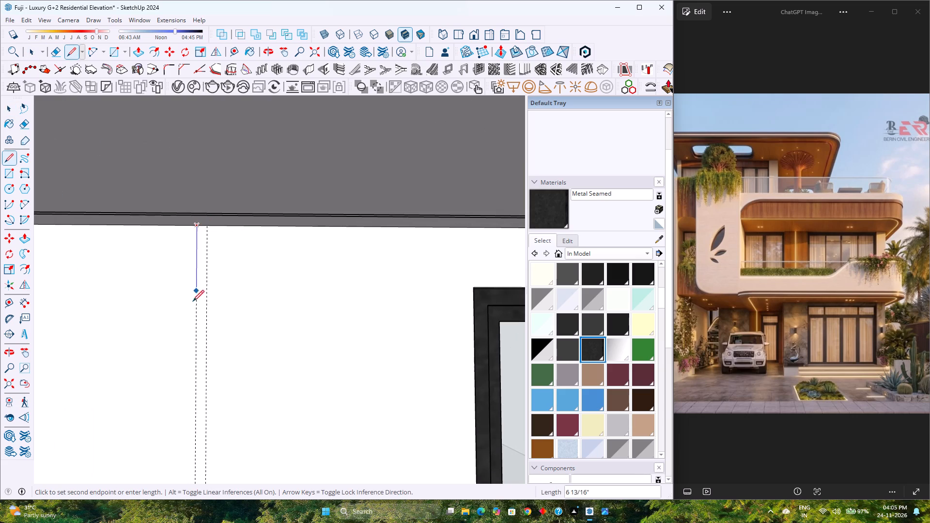
scroll(197, 316, down, 13)
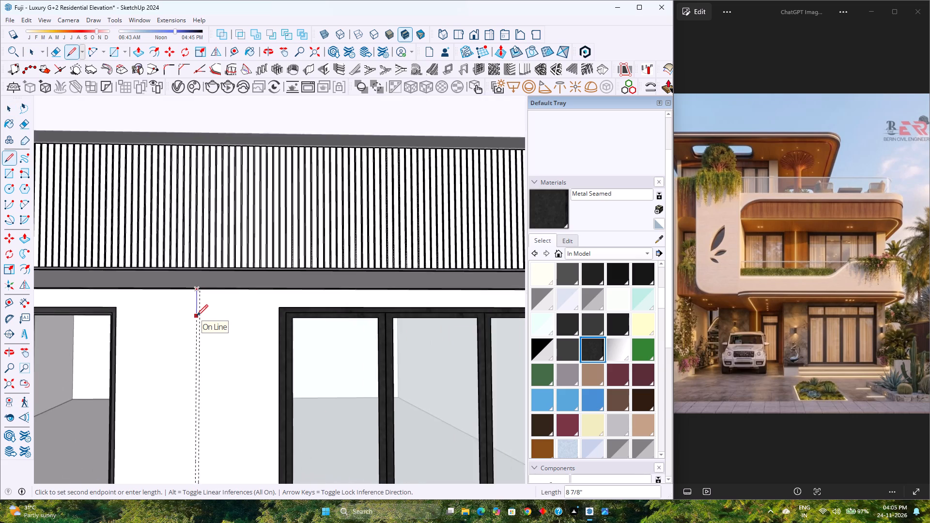
scroll(197, 316, down, 11)
middle_drag(197, 316, 191, 351)
middle_click(191, 351)
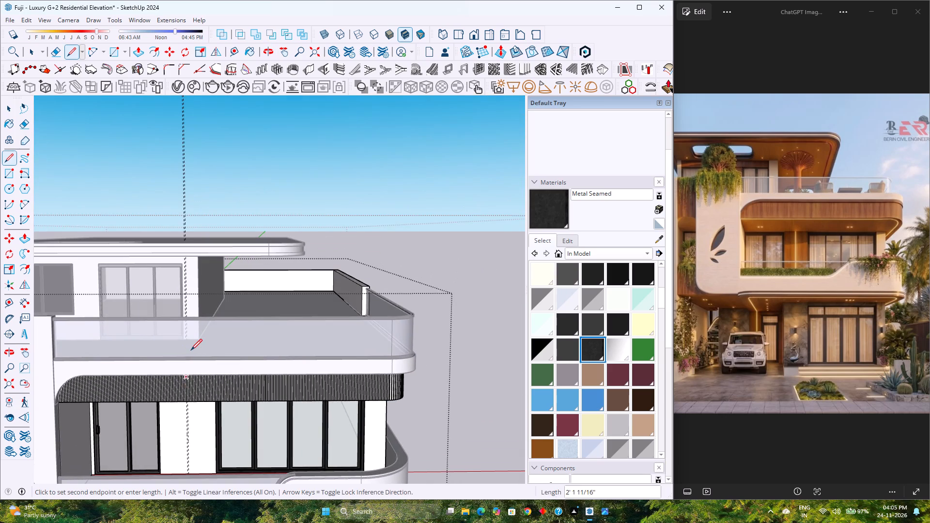
scroll(191, 350, down, 4)
scroll(199, 448, up, 12)
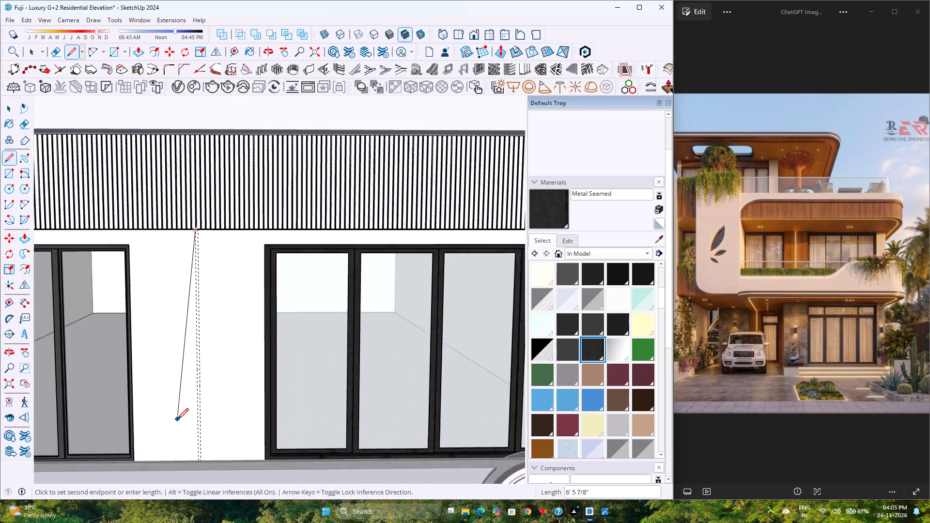
scroll(177, 419, up, 1)
middle_drag(177, 419, 177, 432)
scroll(195, 470, up, 6)
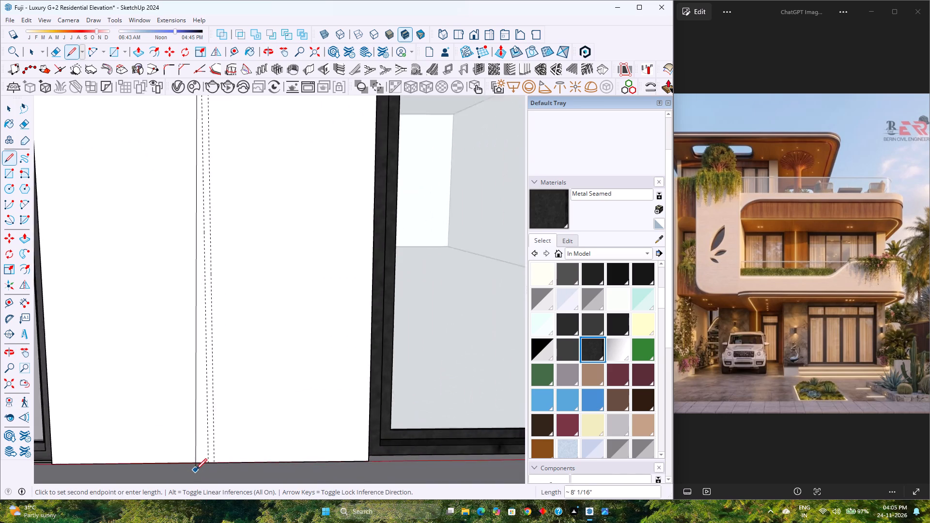
scroll(196, 470, up, 5)
middle_drag(200, 467, 200, 493)
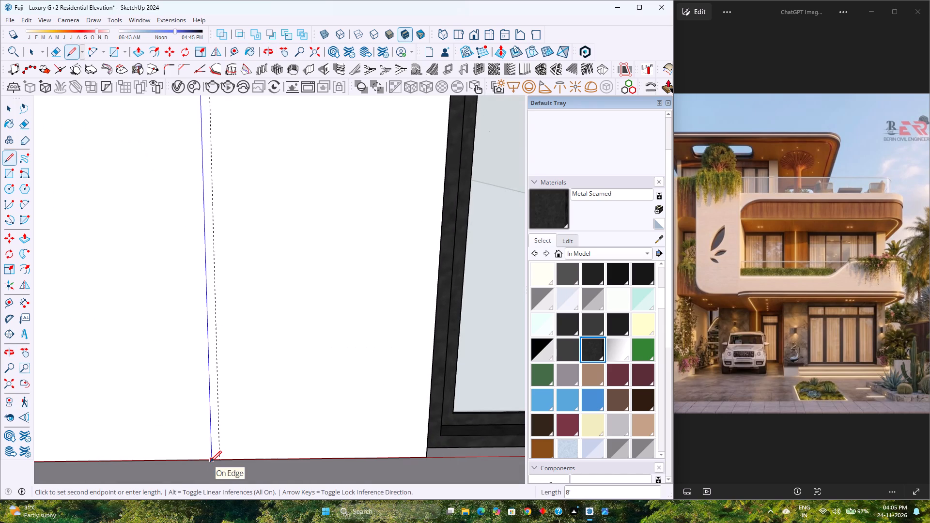
click(210, 462)
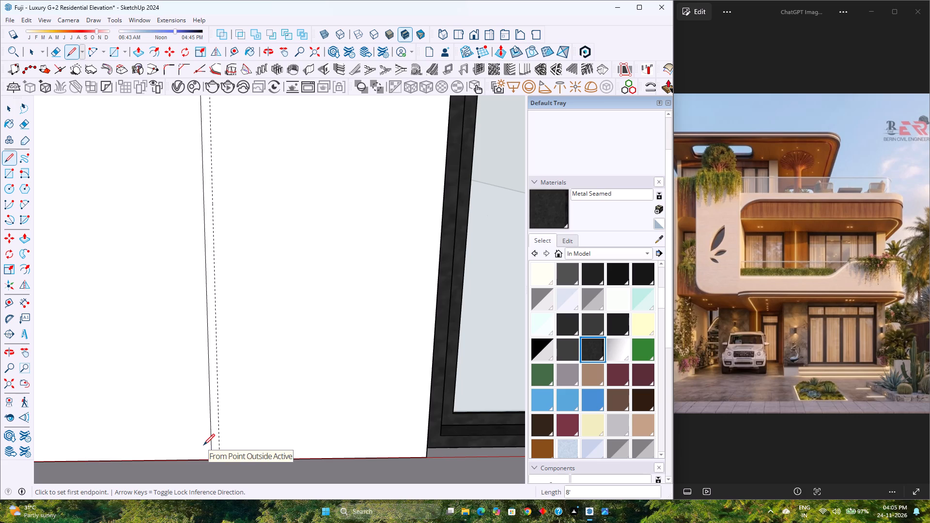
key(space)
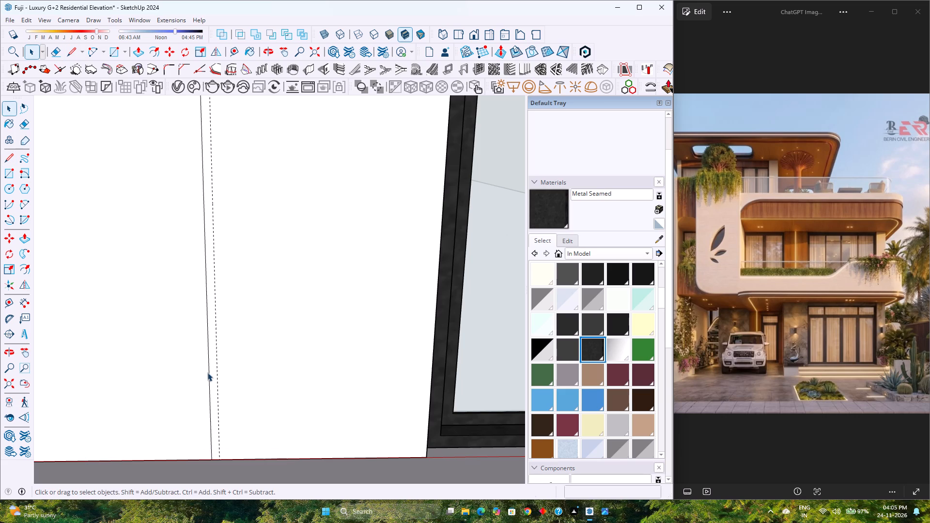
Copy the new vertical line 1" towards the wide window, onto the second guide.
click(210, 370)
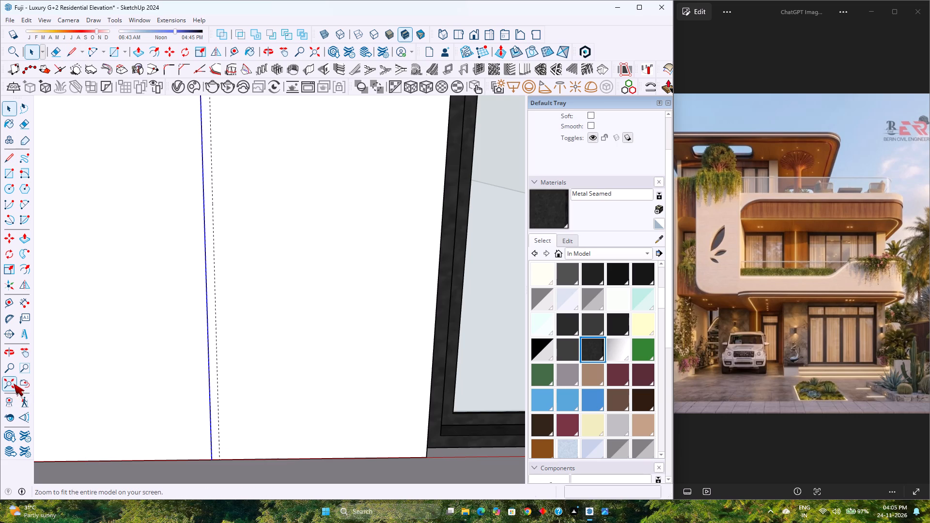
click(14, 384)
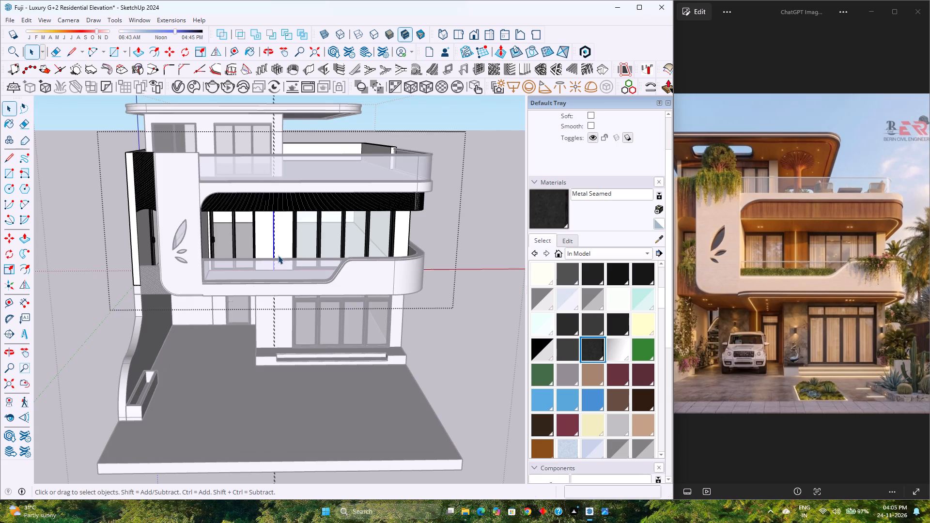
scroll(280, 255, up, 17)
middle_drag(277, 257, 287, 309)
middle_click(287, 309)
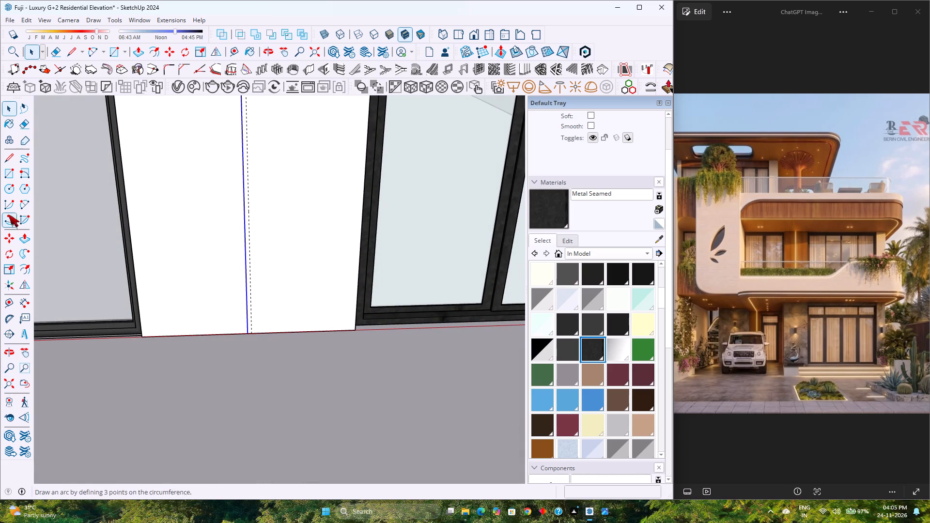
click(11, 242)
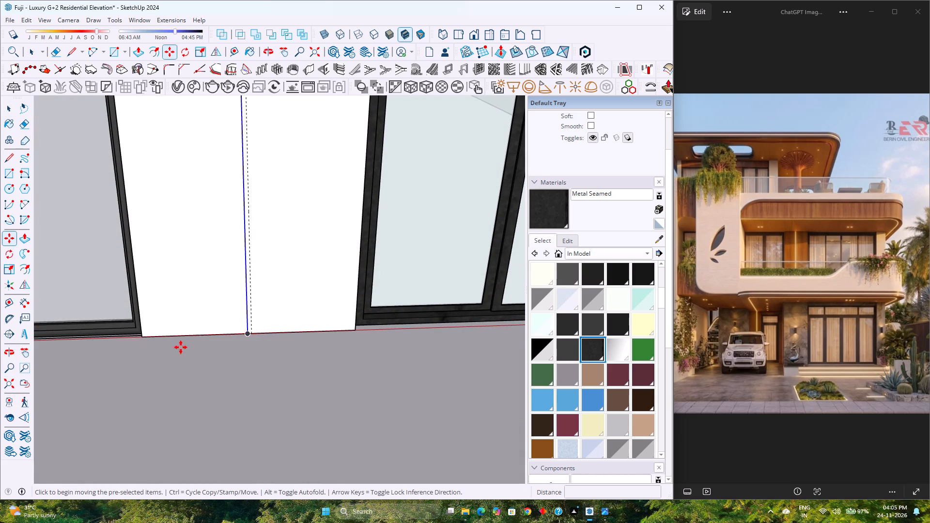
scroll(244, 331, up, 8)
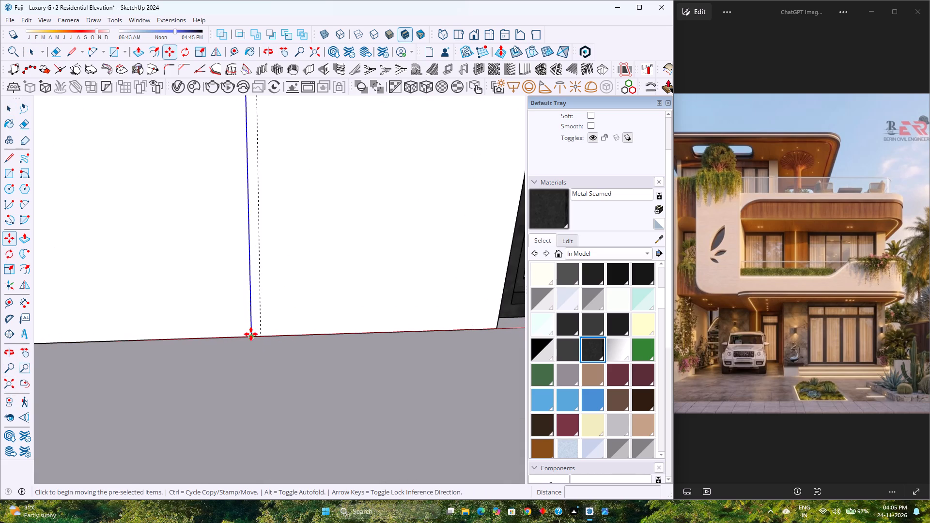
click(252, 338)
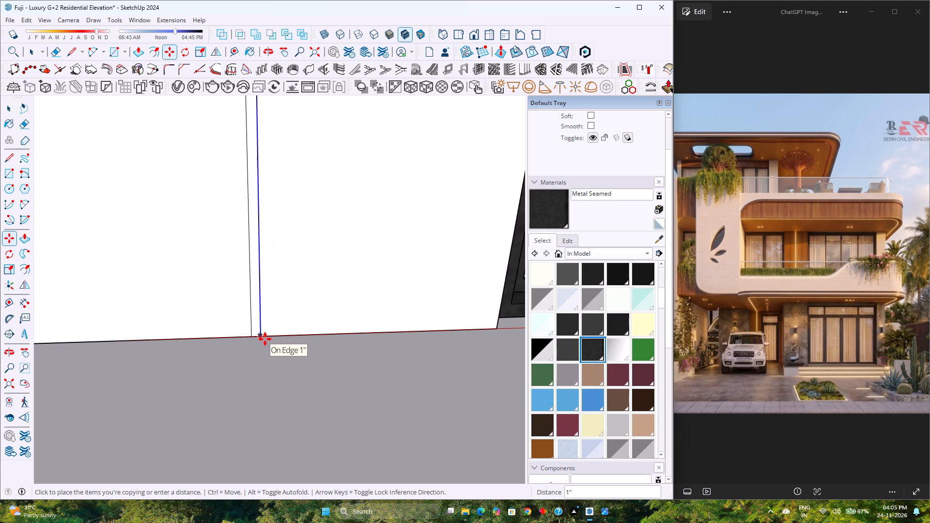
click(265, 339)
scroll(228, 356, down, 6)
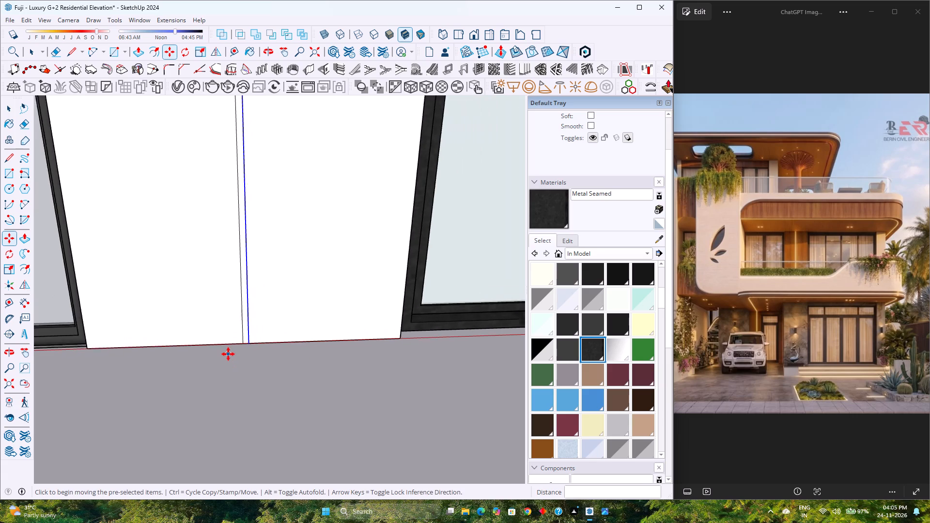
Push the narrow strip between the two vertical lines 0.5" into the wall to form a groove.
scroll(228, 354, down, 7)
middle_drag(245, 340, 122, 332)
middle_click(122, 332)
scroll(226, 292, up, 9)
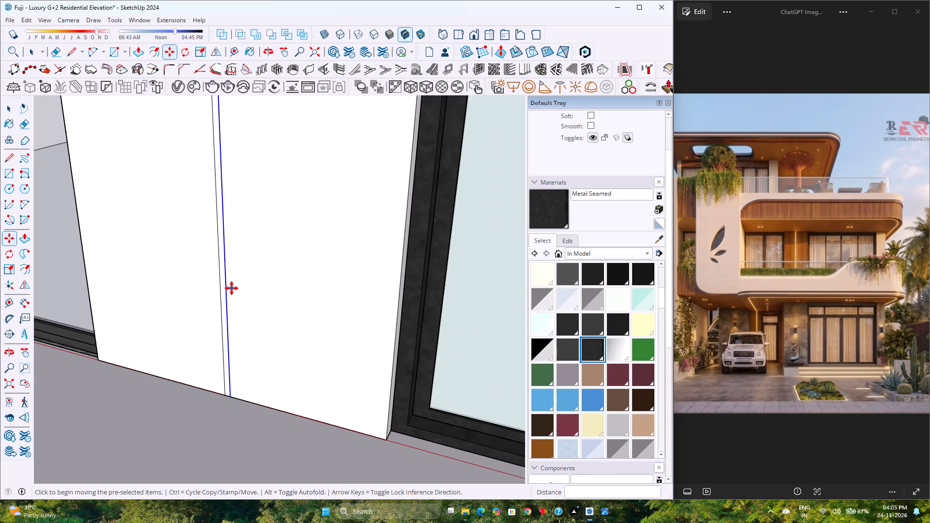
scroll(232, 288, up, 3)
key(p)
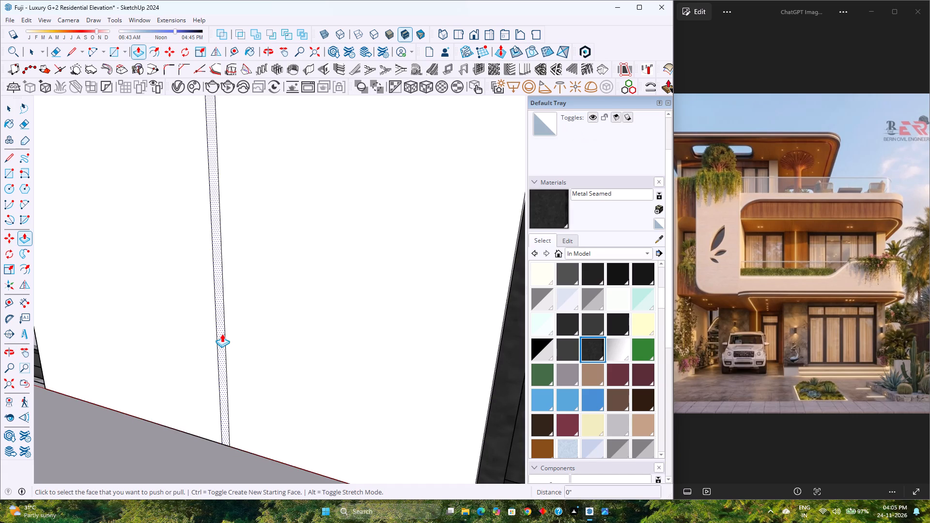
click(222, 334)
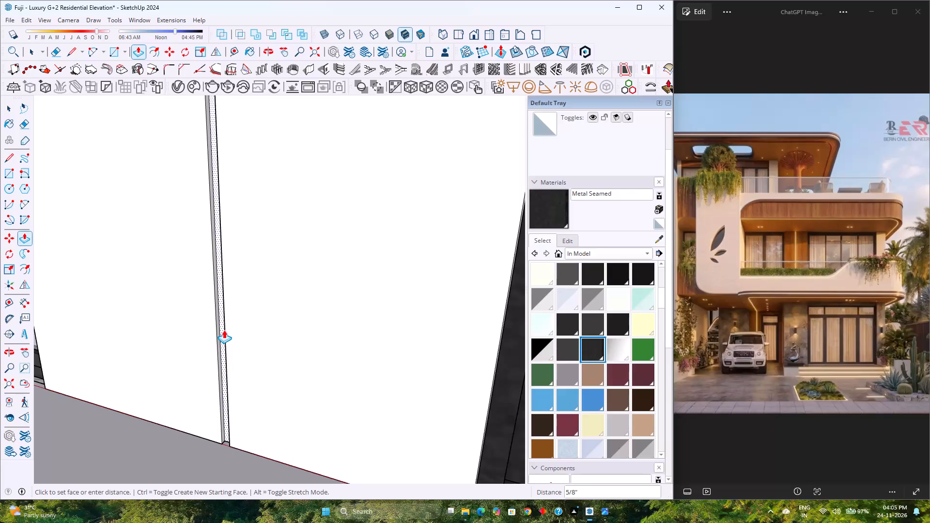
text(0.5)
key(Return)
key(space)
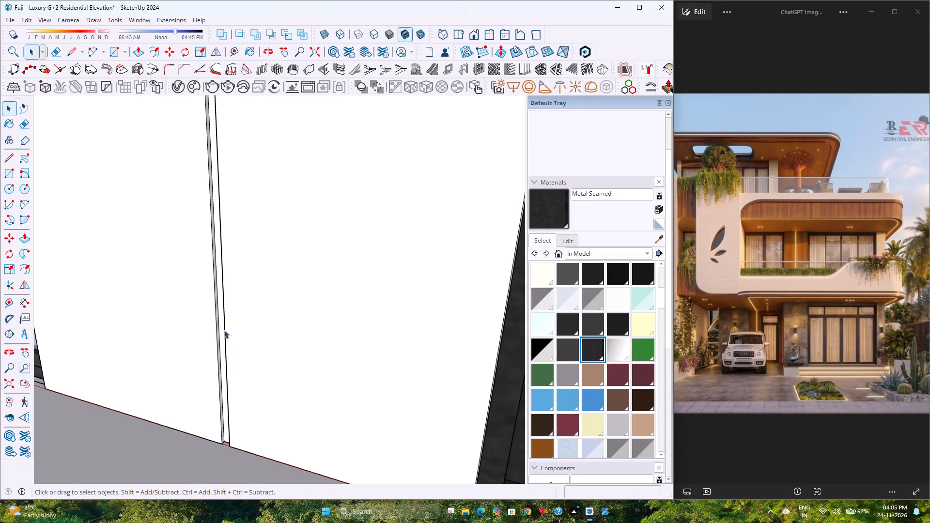
Copy the groove's narrow back face 20' along the red axis, clear of the building on the wide window's side.
middle_drag(211, 380, 285, 400)
middle_click(285, 400)
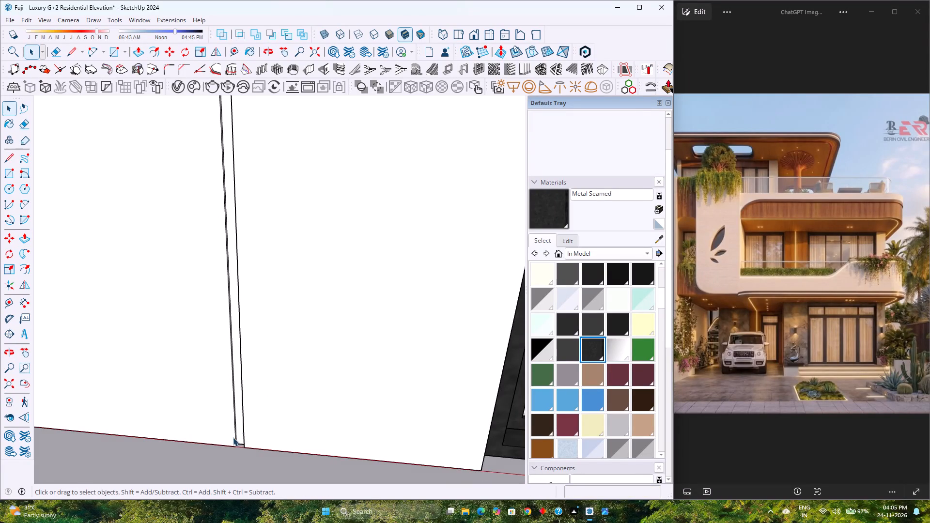
scroll(229, 443, up, 6)
click(250, 419)
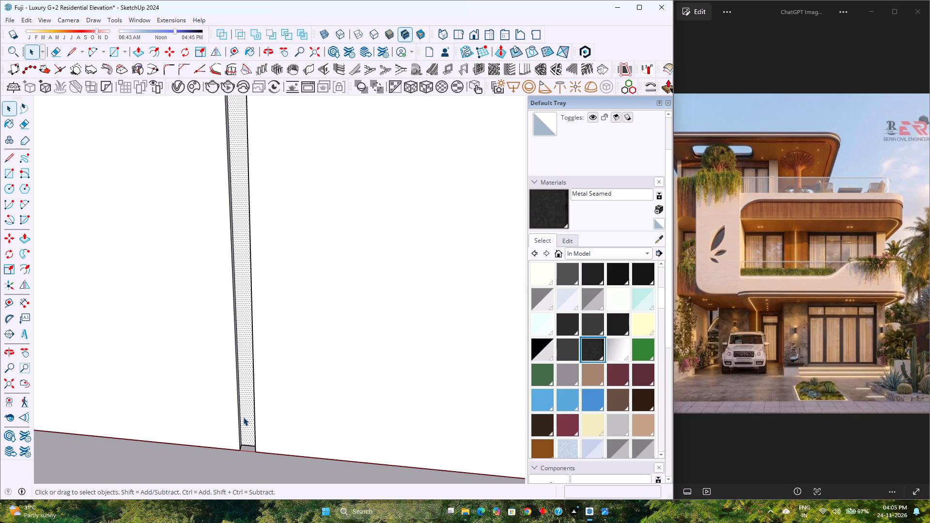
key(m)
click(240, 451)
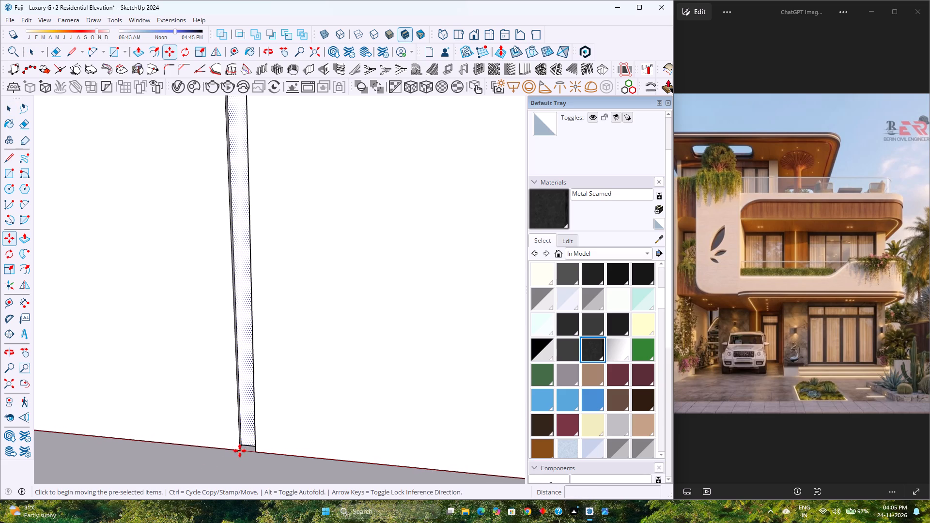
scroll(235, 457, down, 16)
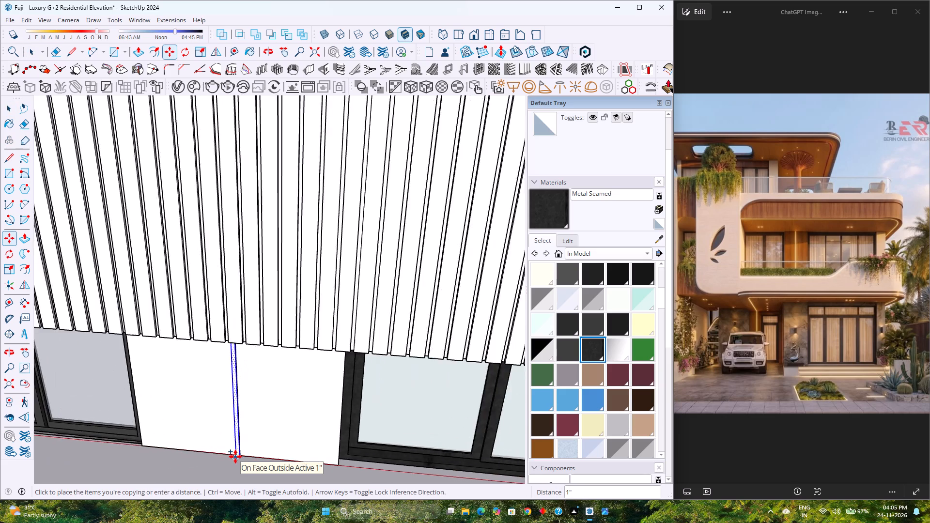
scroll(235, 457, down, 18)
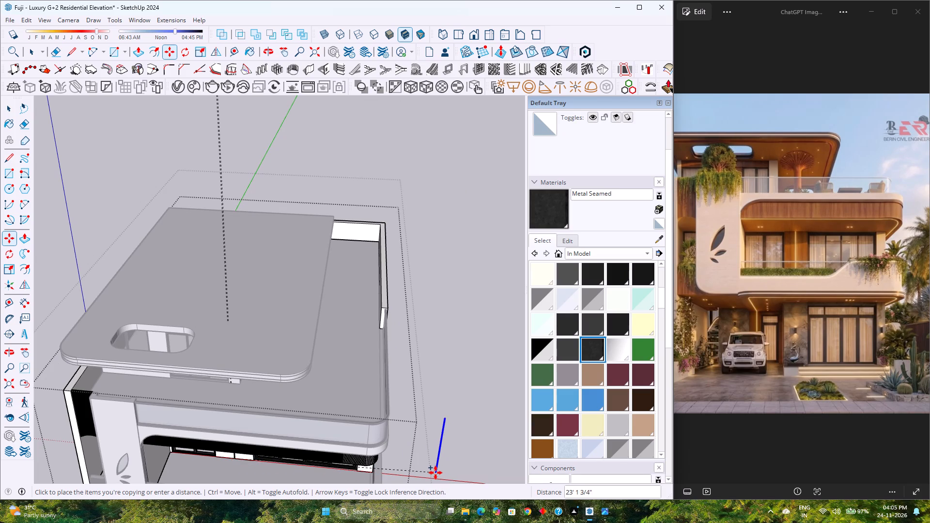
key(Right)
scroll(421, 477, up, 3)
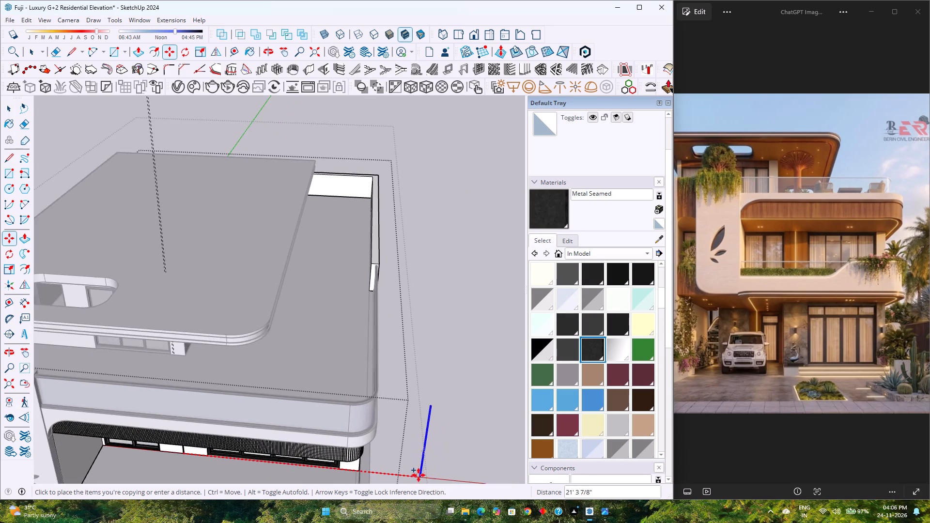
scroll(416, 470, down, 2)
middle_drag(414, 468, 377, 381)
middle_click(378, 382)
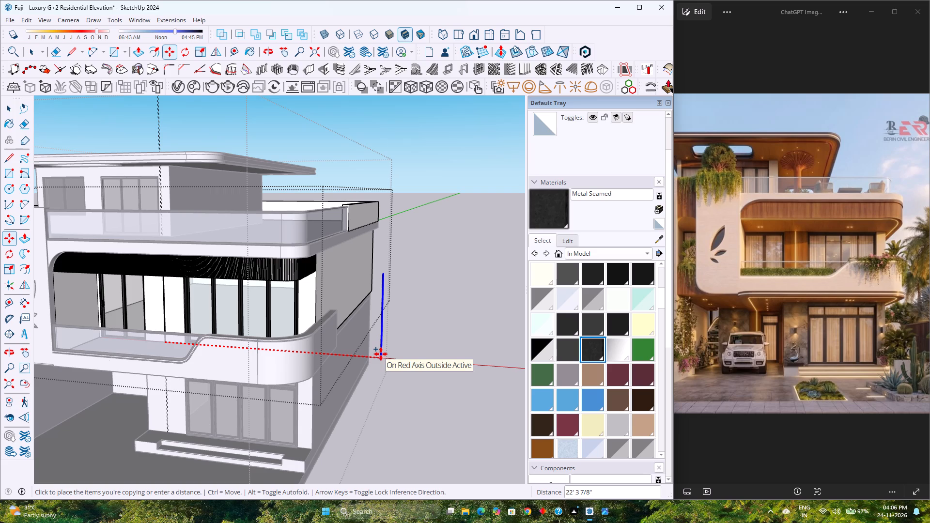
key(2)
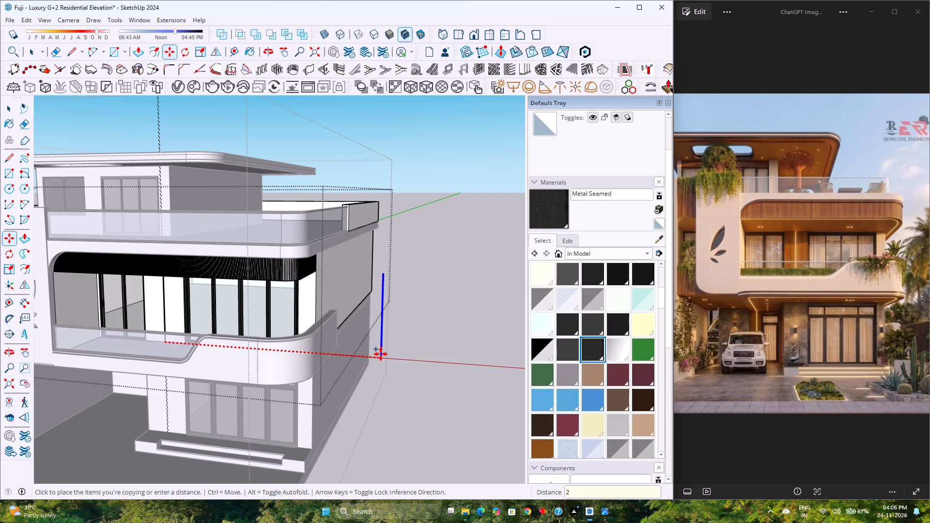
key(0)
key(apostrophe)
key(Return)
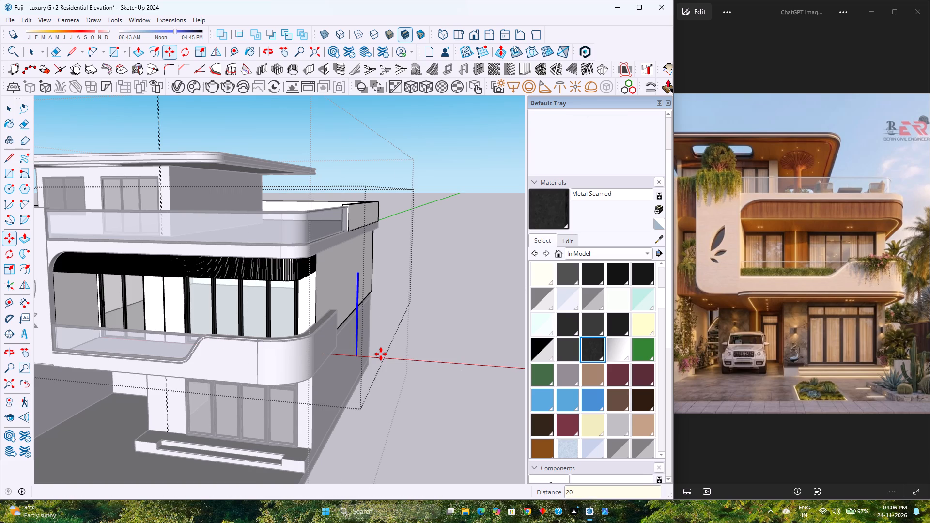
Make the copied narrow strip face, set clear of the building, into its own group.
scroll(351, 352, up, 9)
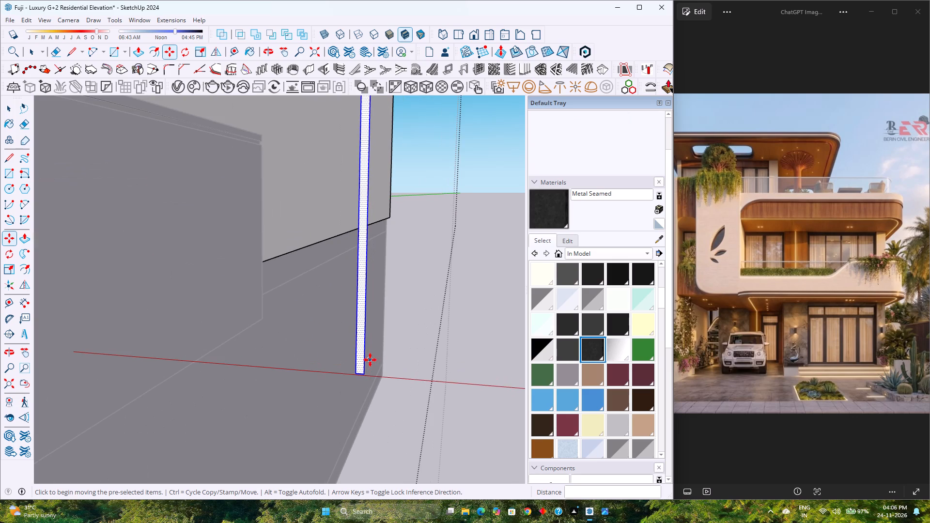
right_click(362, 369)
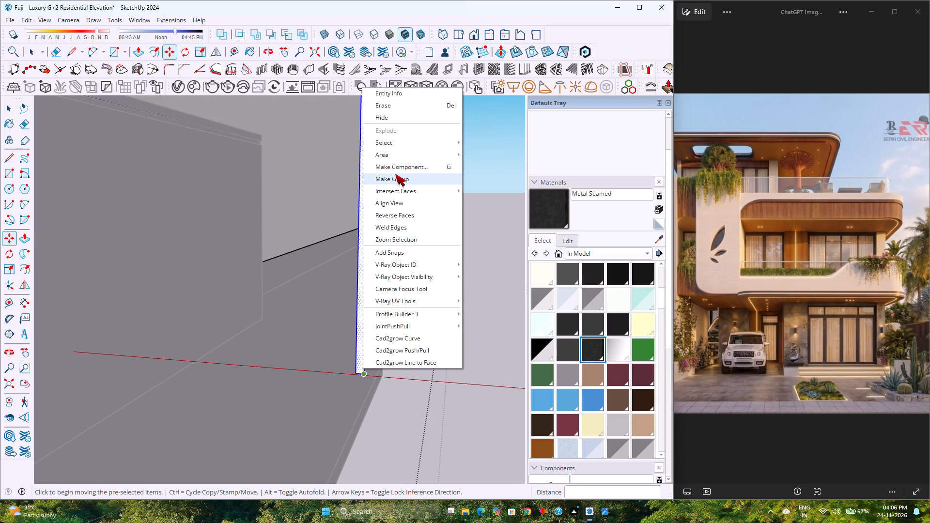
click(397, 177)
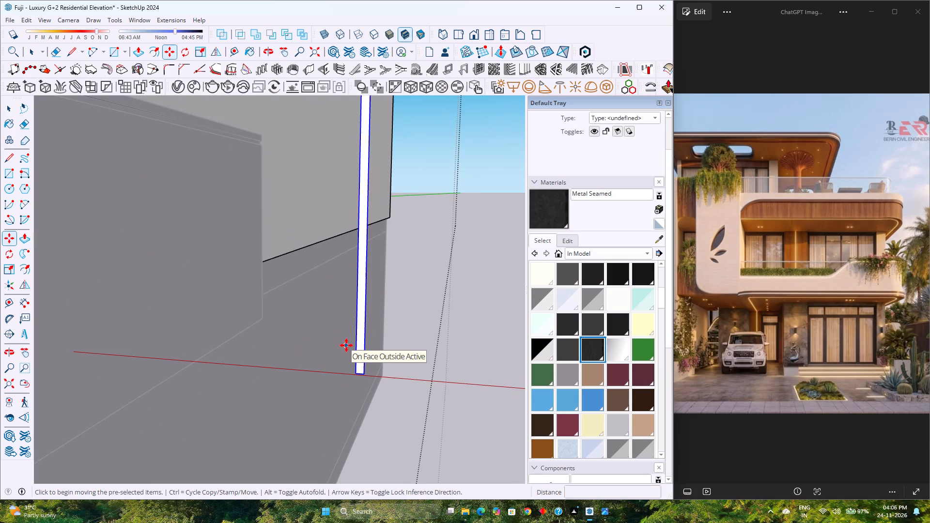
Move the strip group 20' back along the red axis into the wall groove between door and window.
key(space)
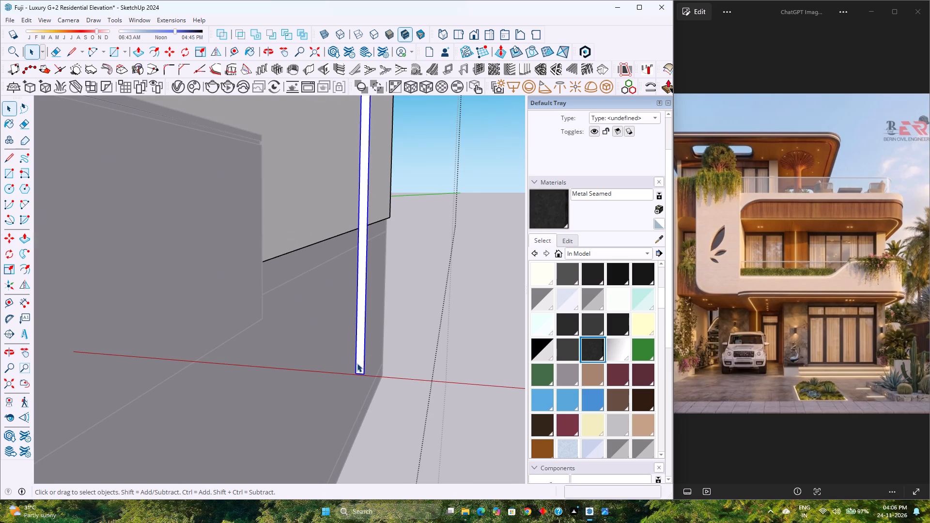
key(m)
click(368, 372)
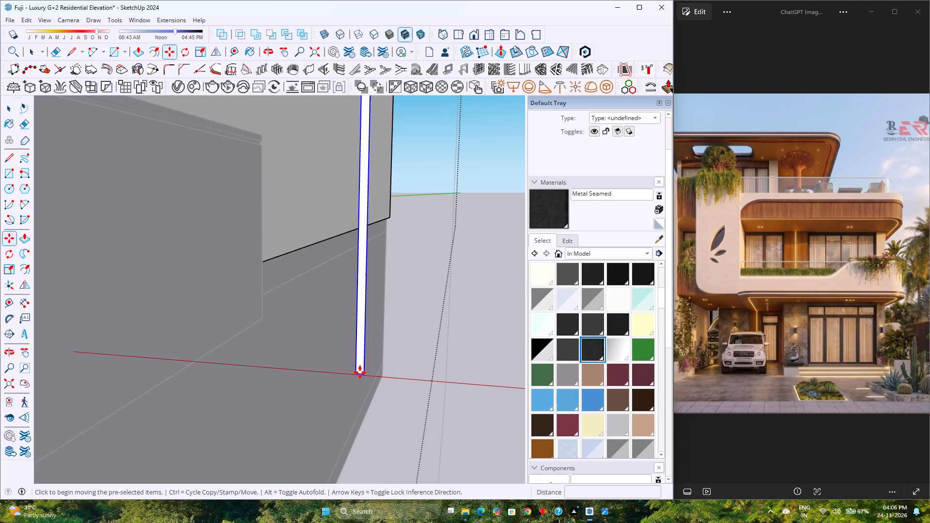
text(20)
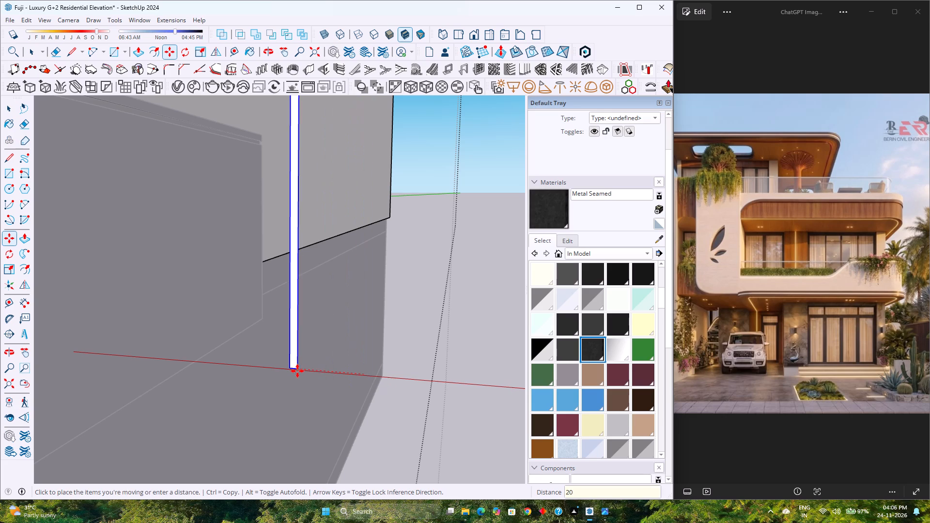
key(apostrophe)
key(Return)
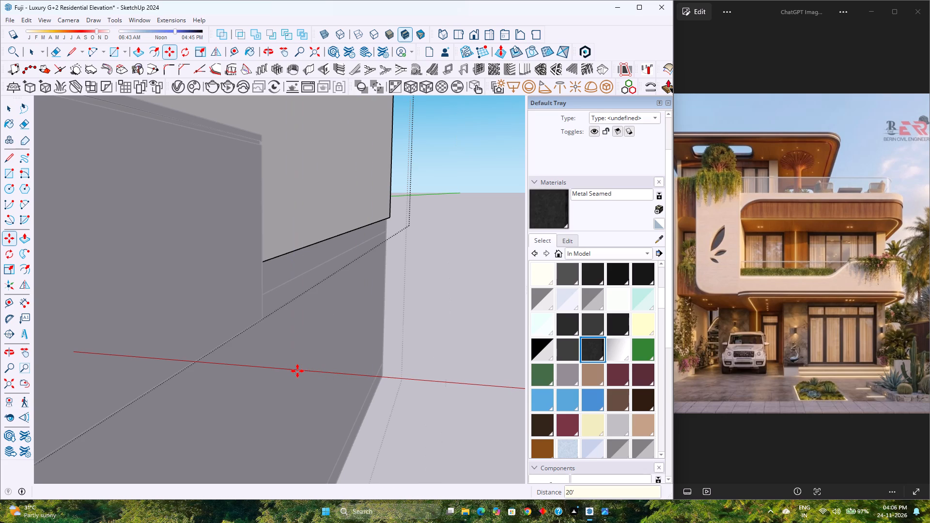
Inside the strip group, push/pull its face out 1/2" to fill the groove flush with the wall face.
scroll(188, 416, down, 3)
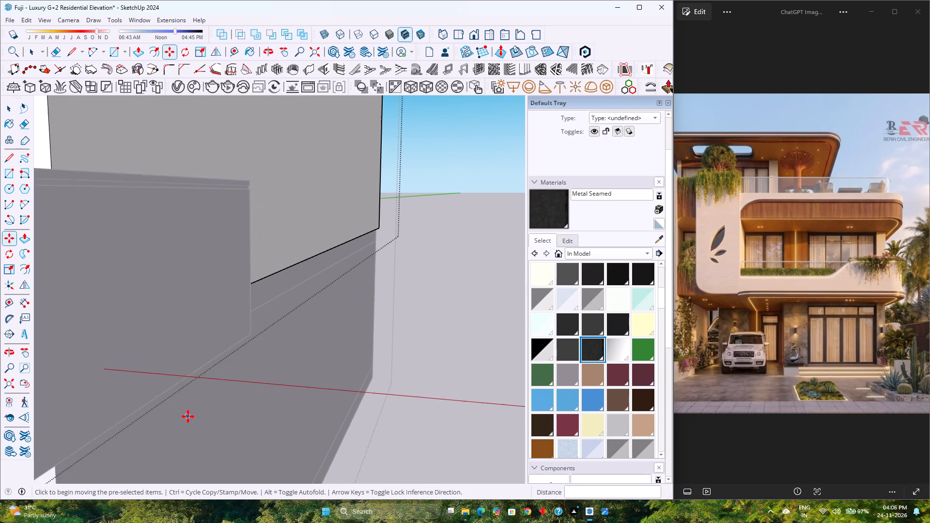
scroll(188, 416, down, 11)
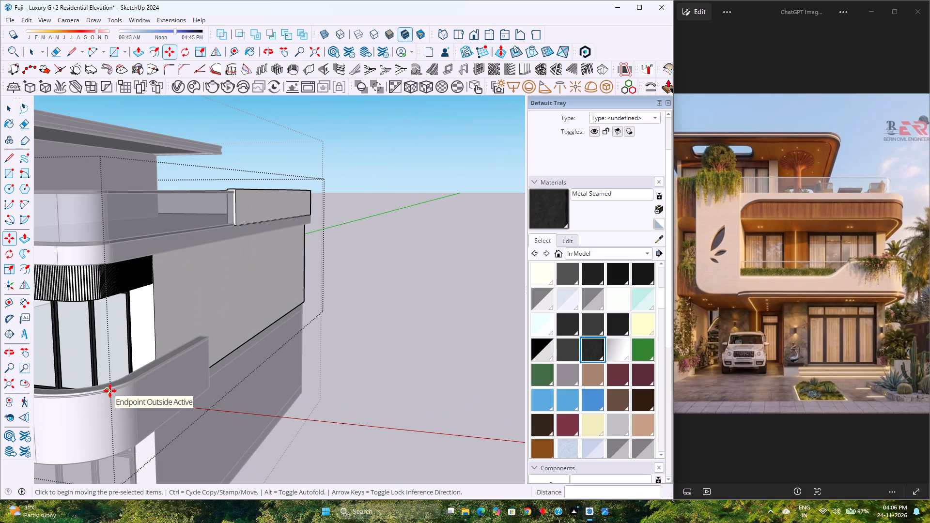
shift+middle_drag(134, 376, 497, 439)
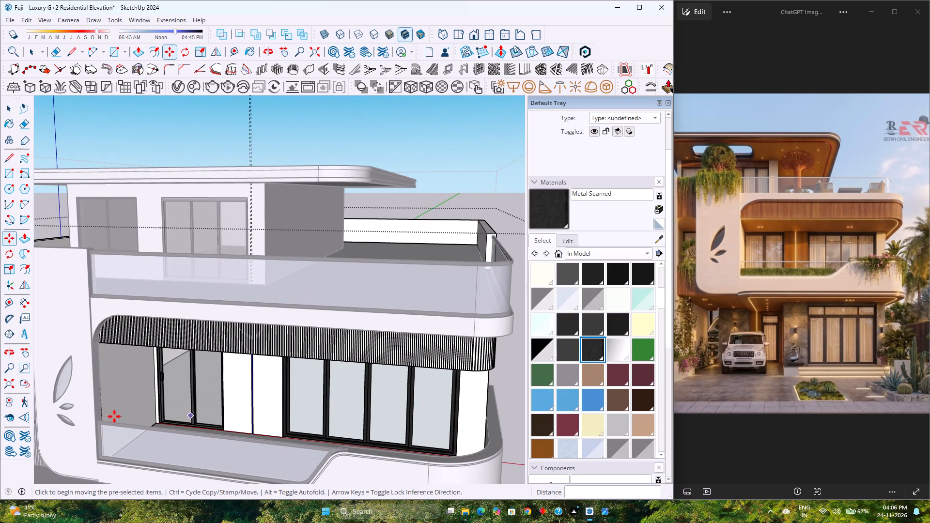
scroll(258, 437, up, 19)
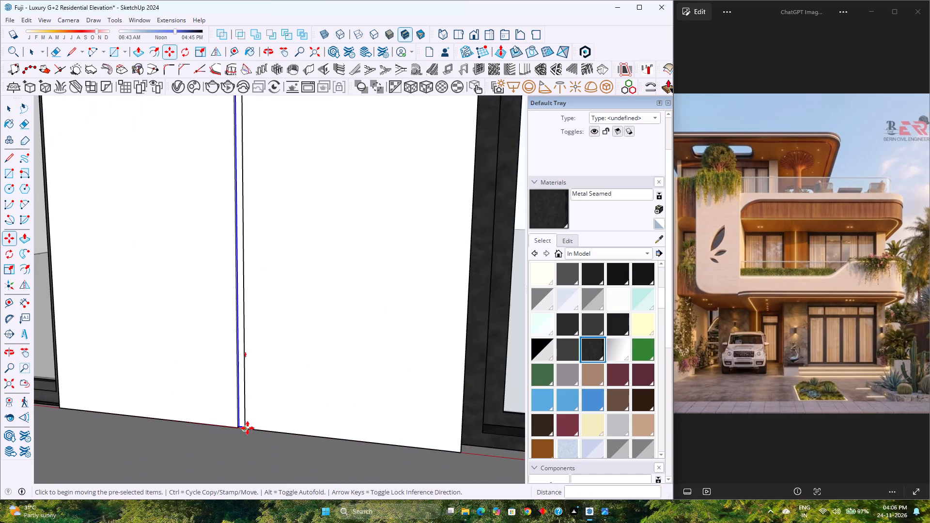
scroll(248, 428, up, 13)
key(space)
double_click(236, 392)
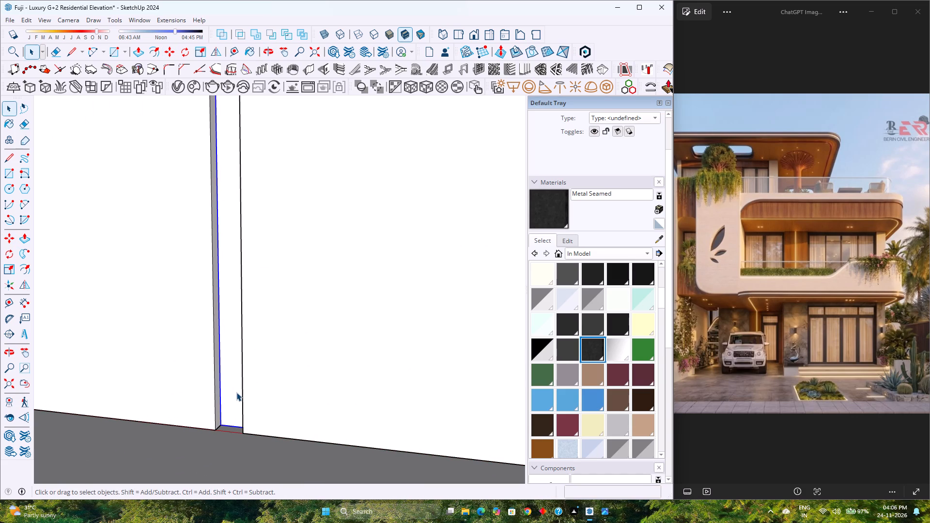
click(135, 53)
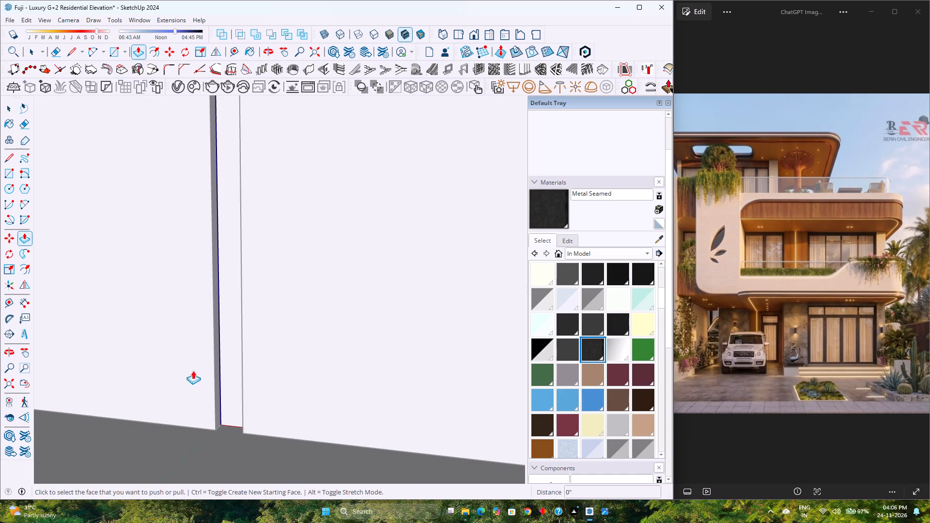
click(222, 382)
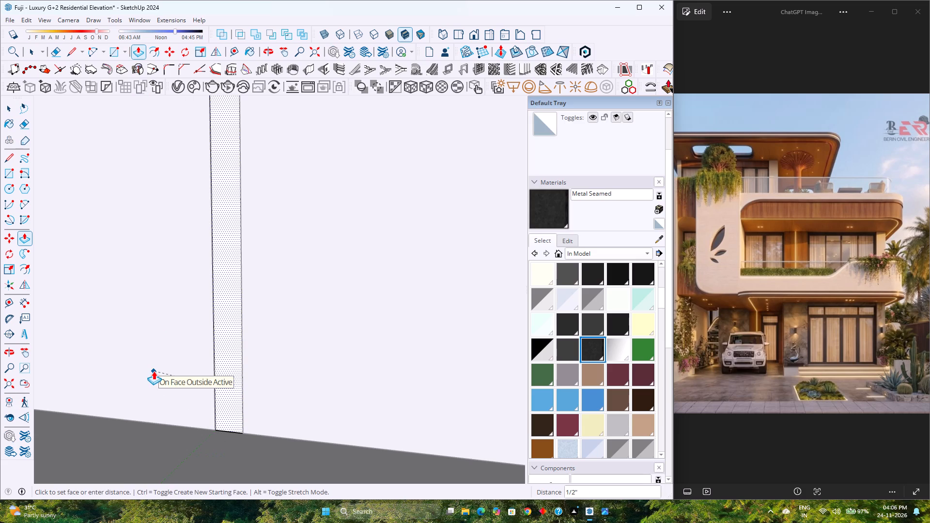
click(154, 371)
key(space)
key(Escape)
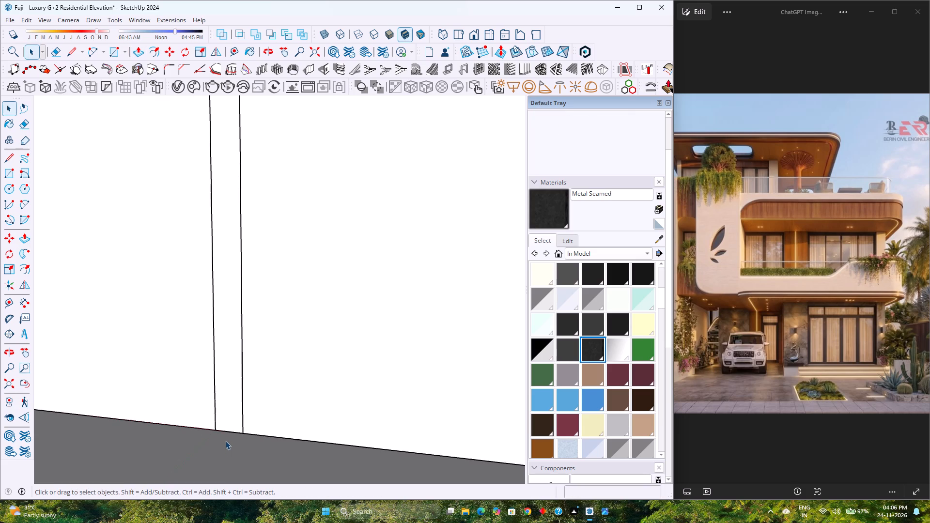
Delete all the guides in the model and leave the wall's group.
scroll(226, 441, down, 20)
scroll(226, 441, down, 5)
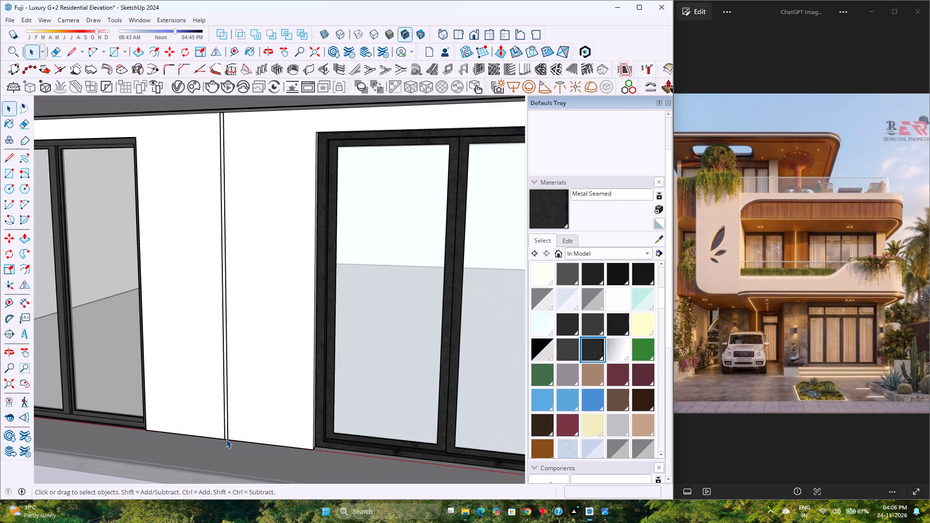
scroll(226, 439, down, 15)
middle_drag(219, 441, 222, 420)
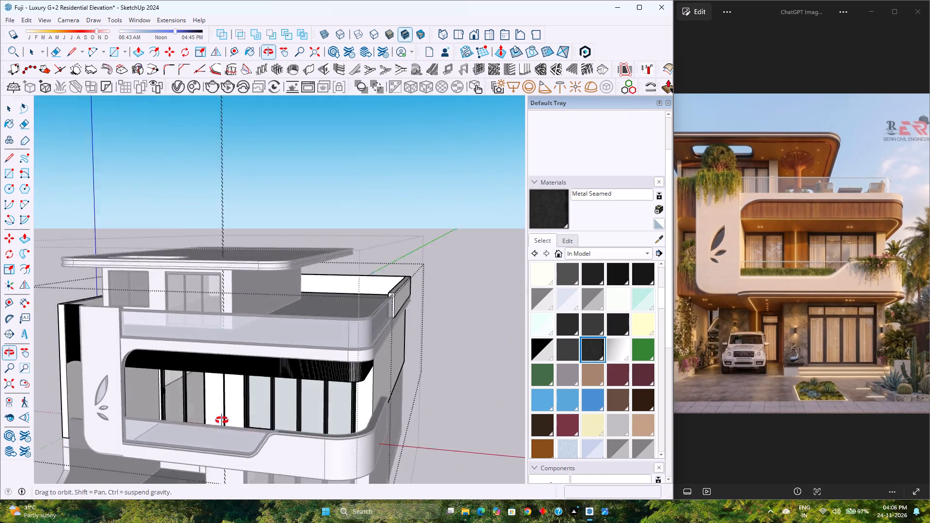
middle_drag(222, 420, 233, 407)
middle_click(234, 407)
scroll(236, 403, down, 4)
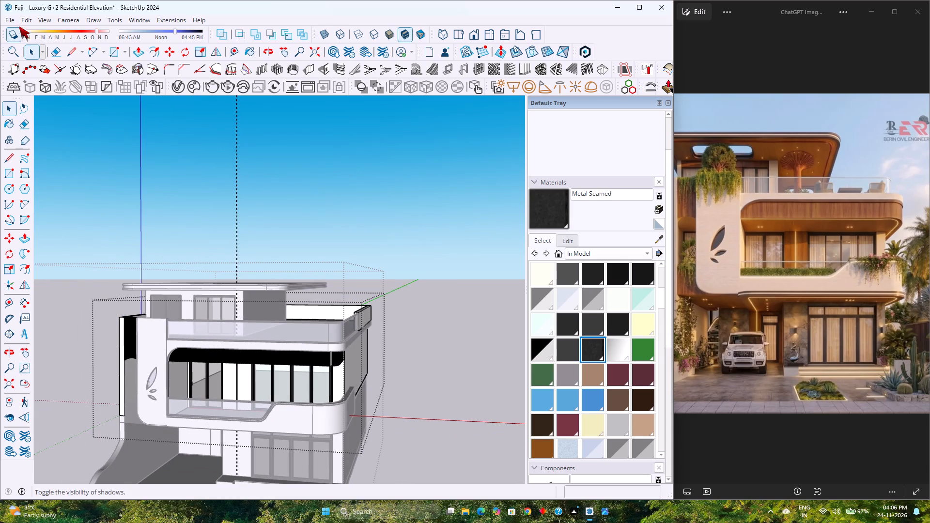
click(22, 16)
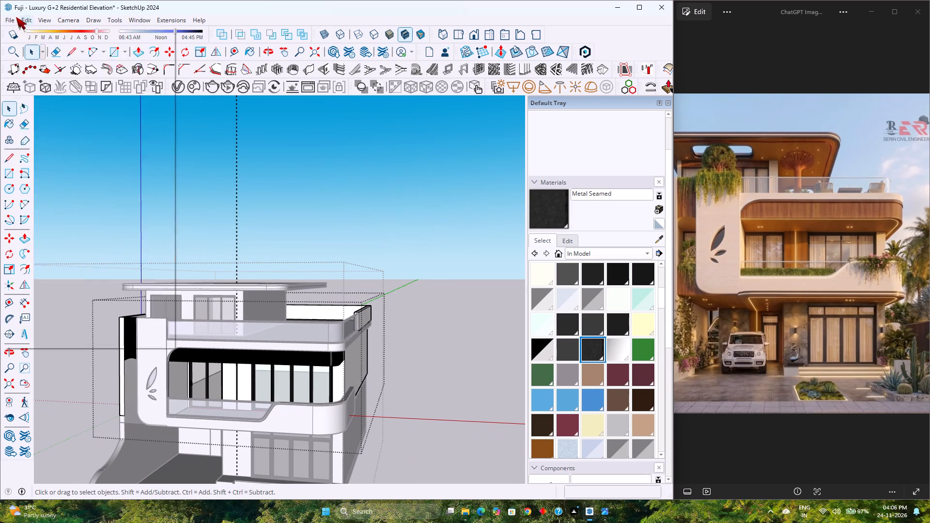
click(98, 112)
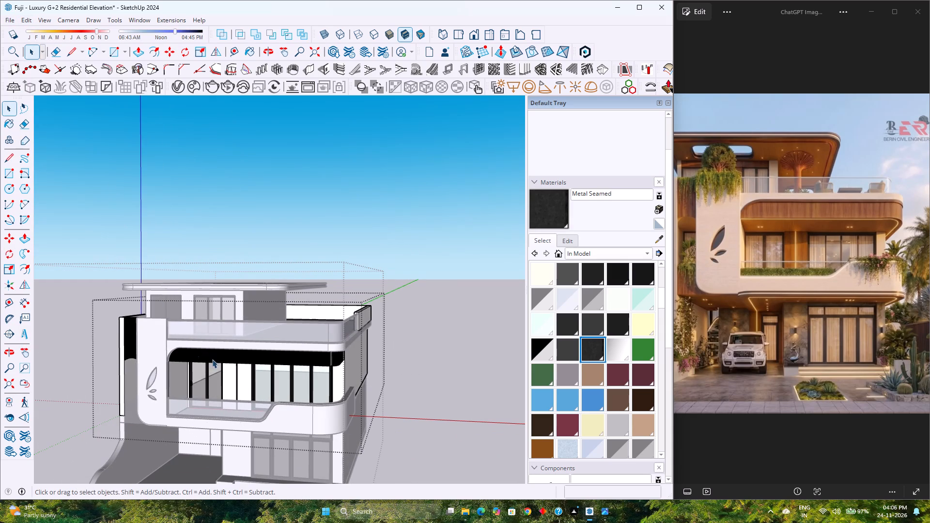
click(386, 254)
Measure the first-floor balcony ceiling's depth from its wall-side edge to the base of the slatted fascia.
scroll(281, 303, down, 3)
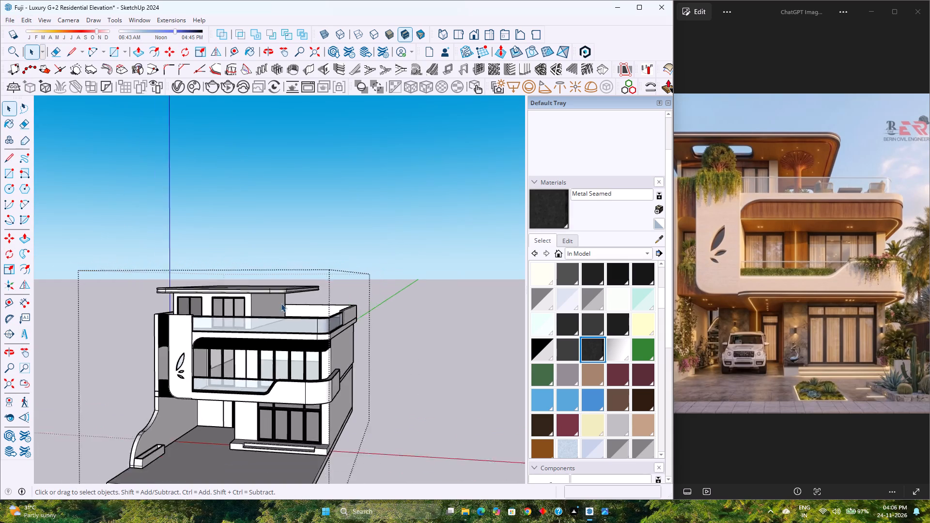
middle_drag(279, 299, 279, 235)
middle_click(279, 235)
scroll(273, 207, up, 6)
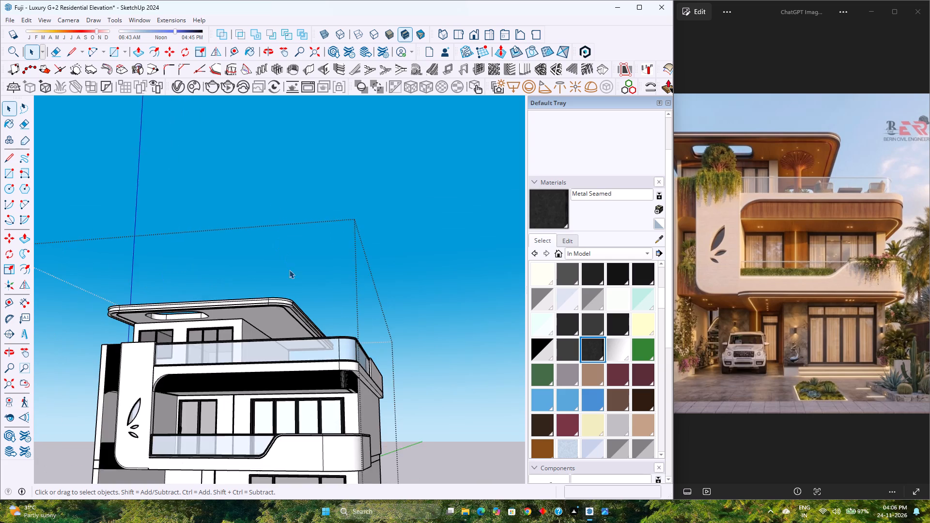
scroll(291, 279, up, 9)
middle_drag(254, 345, 295, 272)
scroll(296, 272, down, 3)
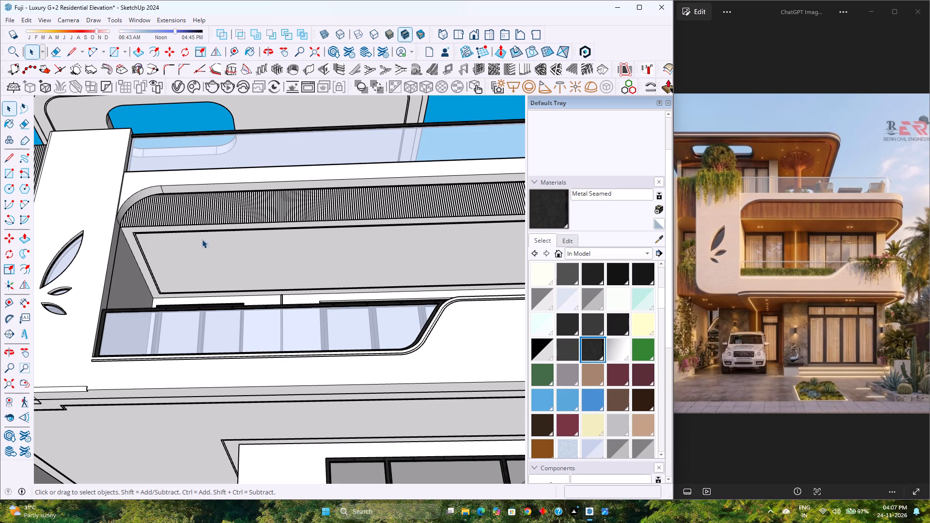
click(236, 51)
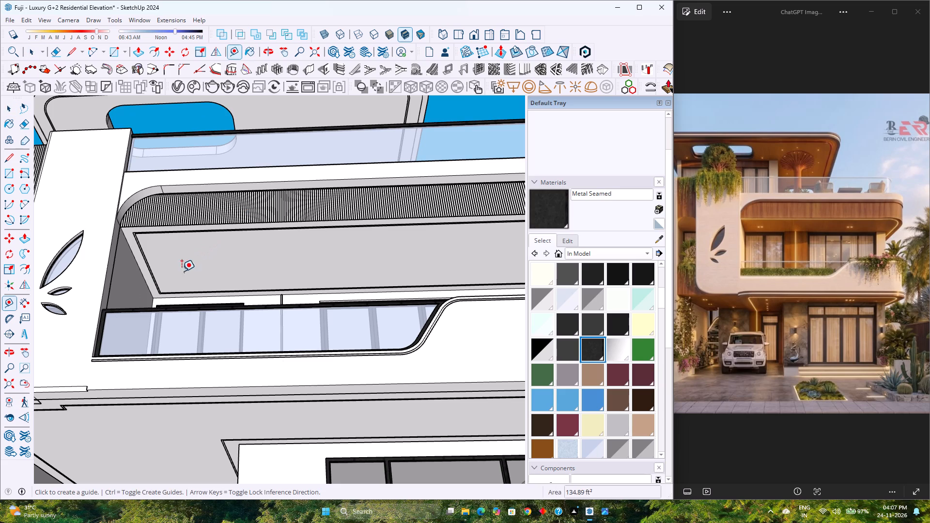
click(225, 297)
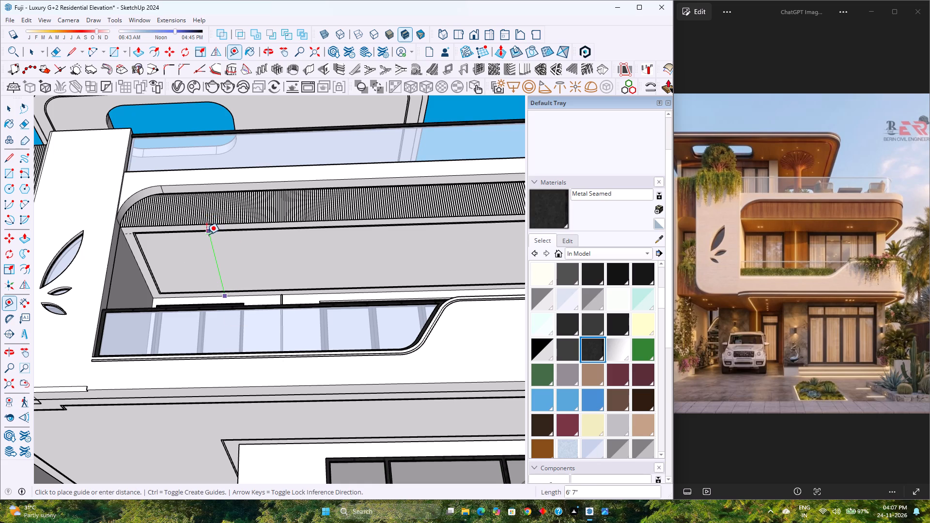
scroll(206, 236, up, 3)
middle_drag(206, 236, 0, 259)
middle_click(0, 259)
scroll(241, 265, up, 3)
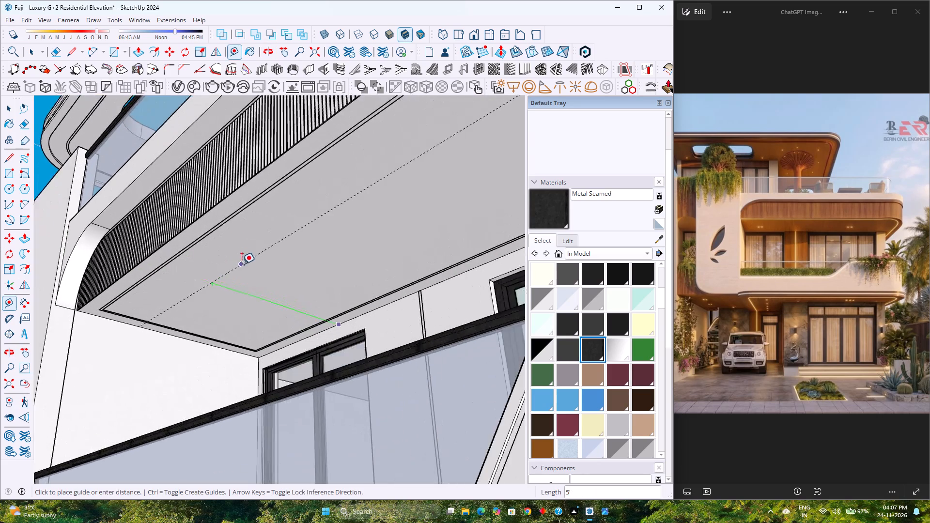
scroll(231, 245, up, 7)
scroll(191, 224, up, 4)
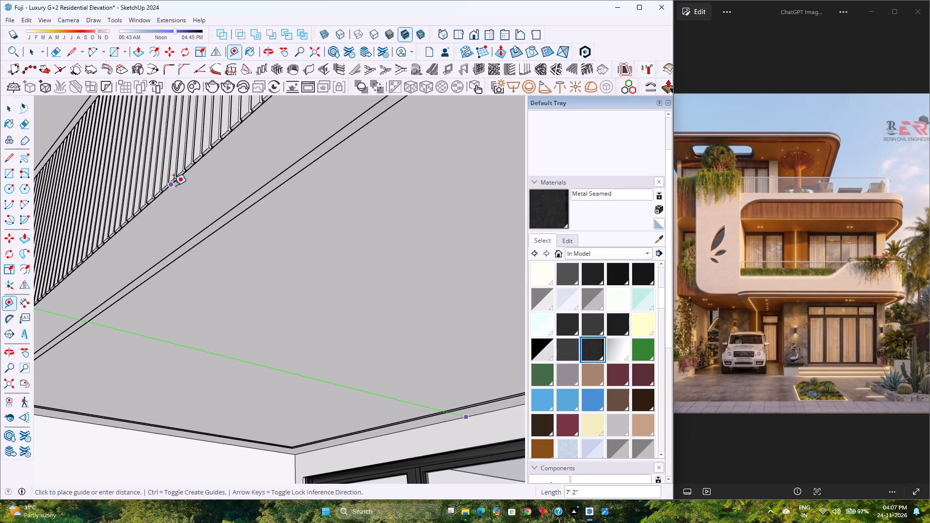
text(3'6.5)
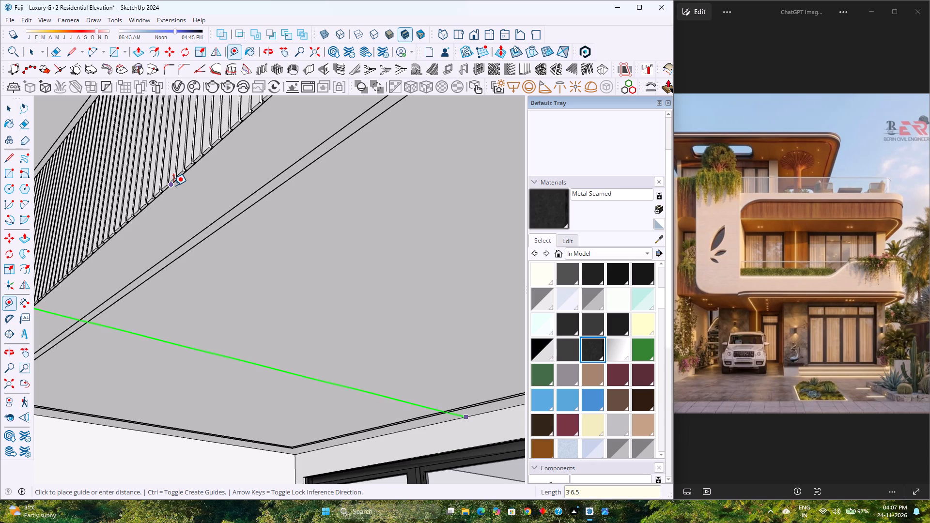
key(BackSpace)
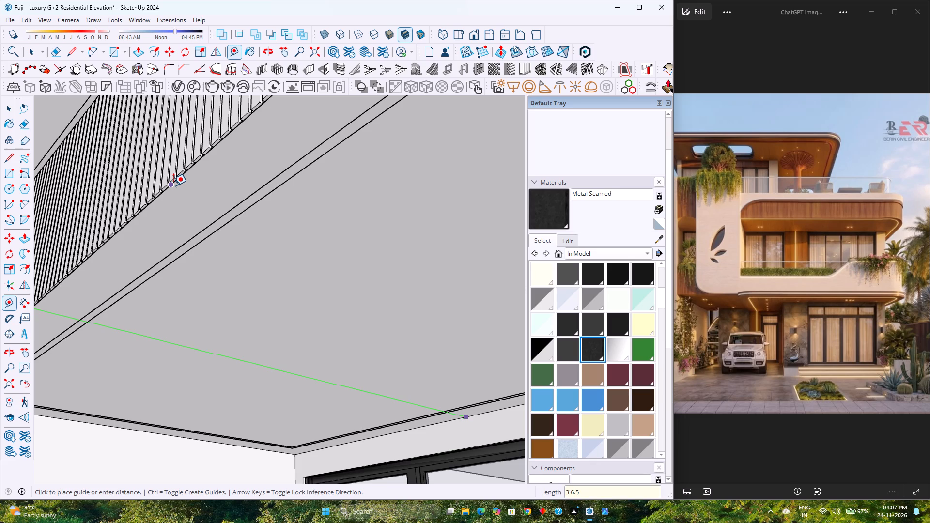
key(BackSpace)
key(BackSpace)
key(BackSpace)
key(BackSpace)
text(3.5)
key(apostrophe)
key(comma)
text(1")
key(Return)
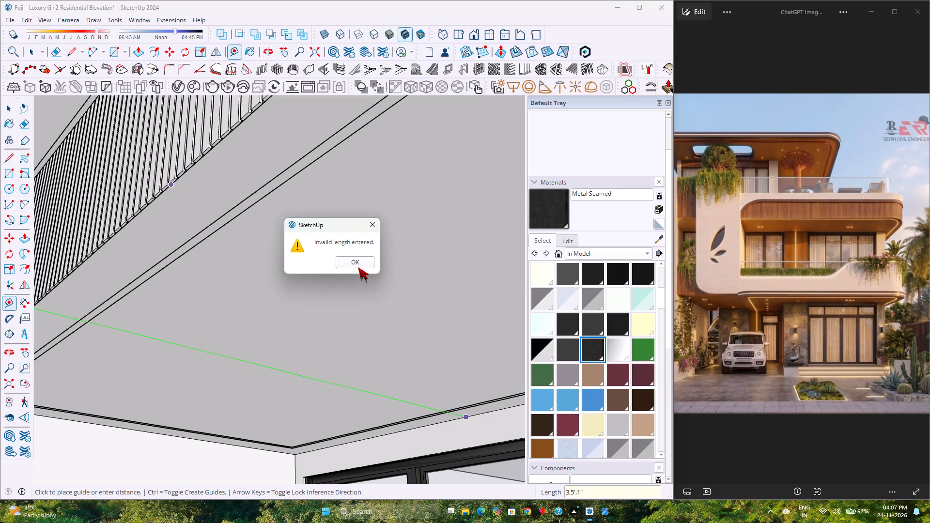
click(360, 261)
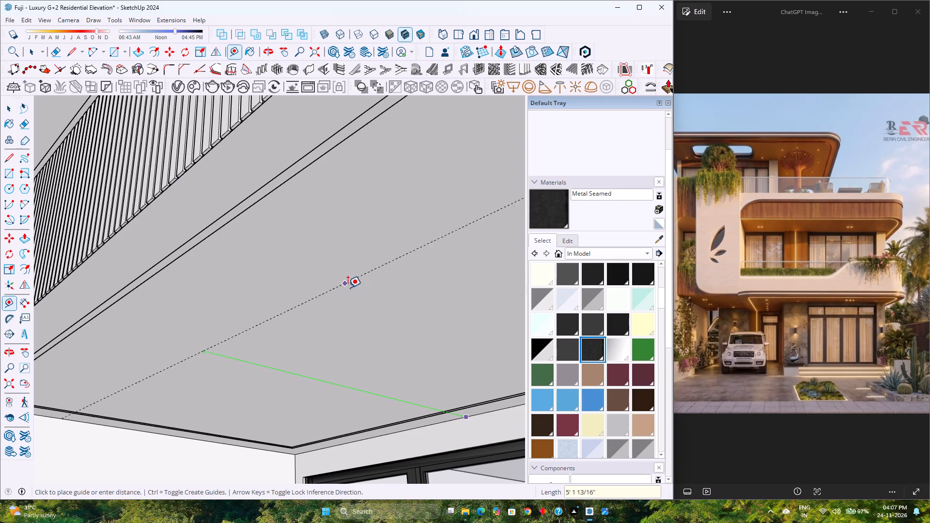
Place a guide 3'7" from the balcony ceiling's wall-side edge, through the midpoint of the ceiling's side edge.
scroll(325, 307, down, 3)
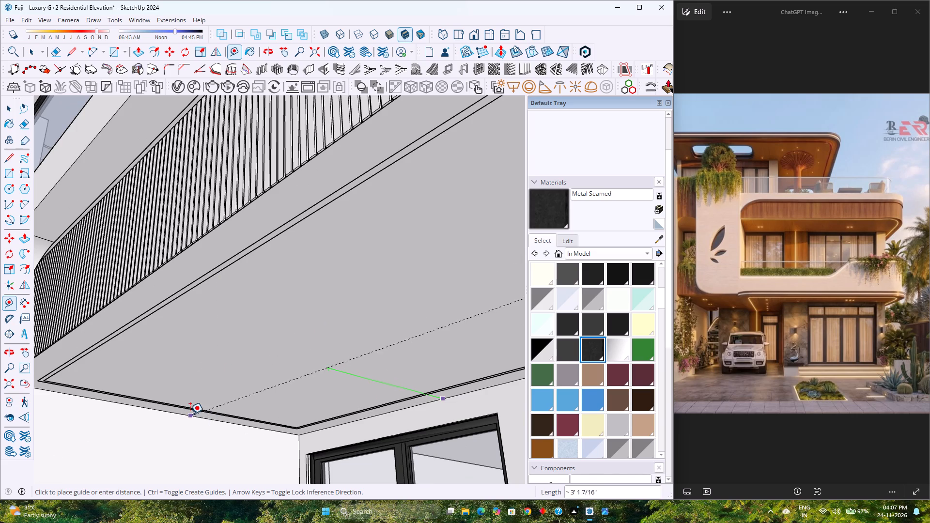
key(Left)
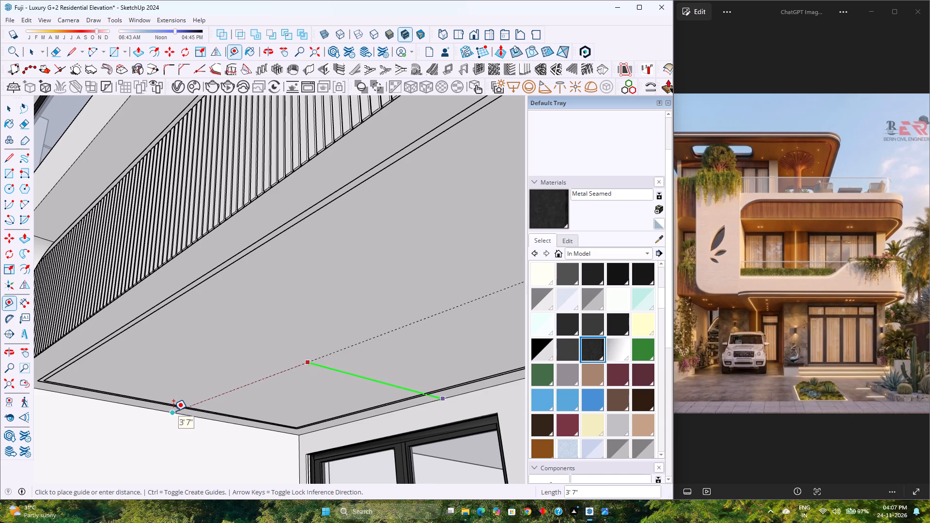
click(173, 411)
Place a guide across the balcony ceiling, 2'6" in from its side edge at the leaf-cutout wall end.
scroll(185, 411, down, 2)
middle_drag(185, 411, 159, 409)
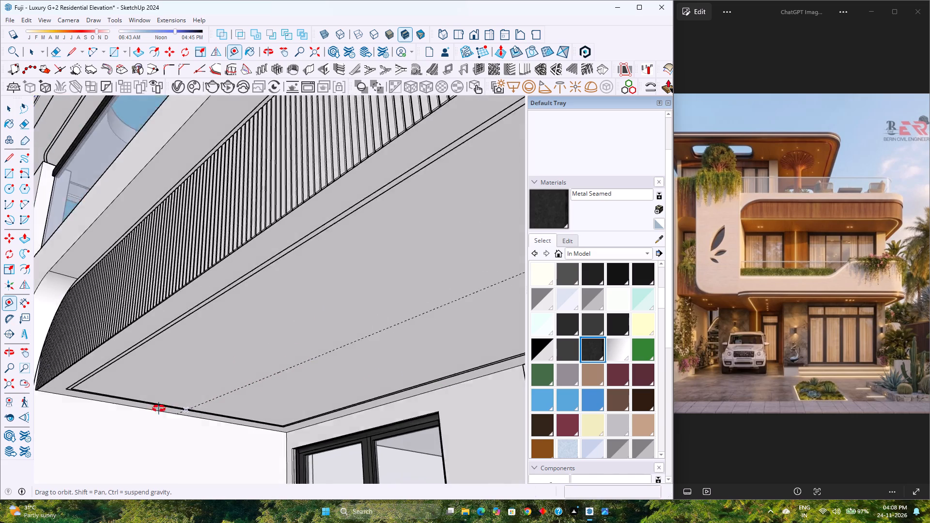
middle_drag(159, 409, 39, 355)
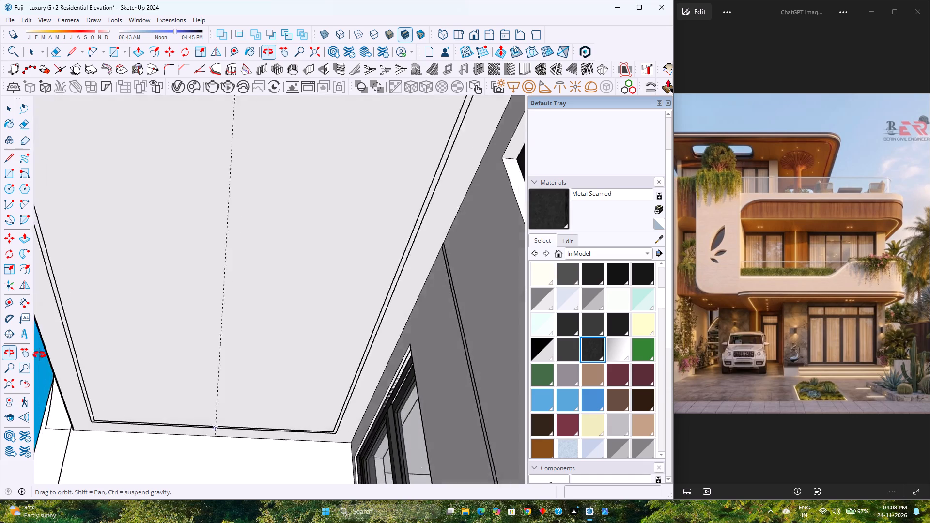
middle_drag(39, 355, 361, 392)
middle_drag(366, 389, 370, 385)
scroll(368, 384, down, 3)
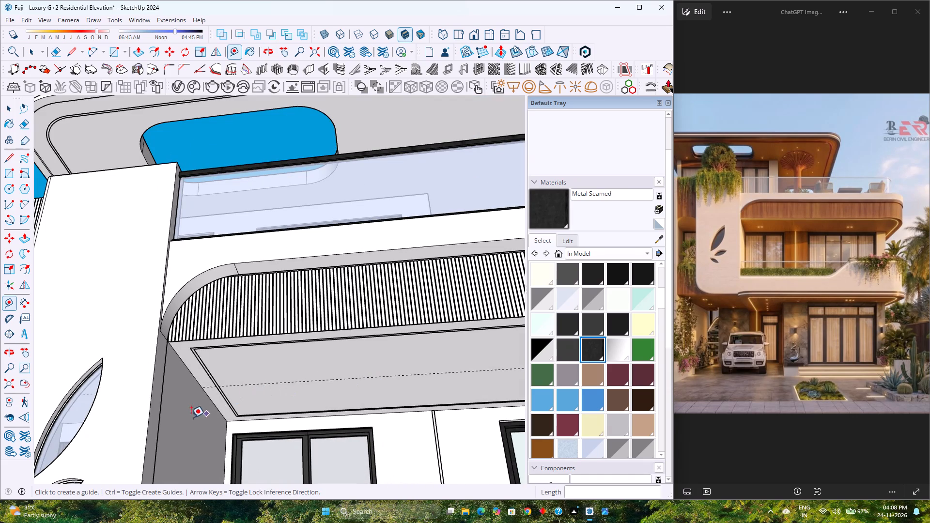
scroll(209, 409, up, 3)
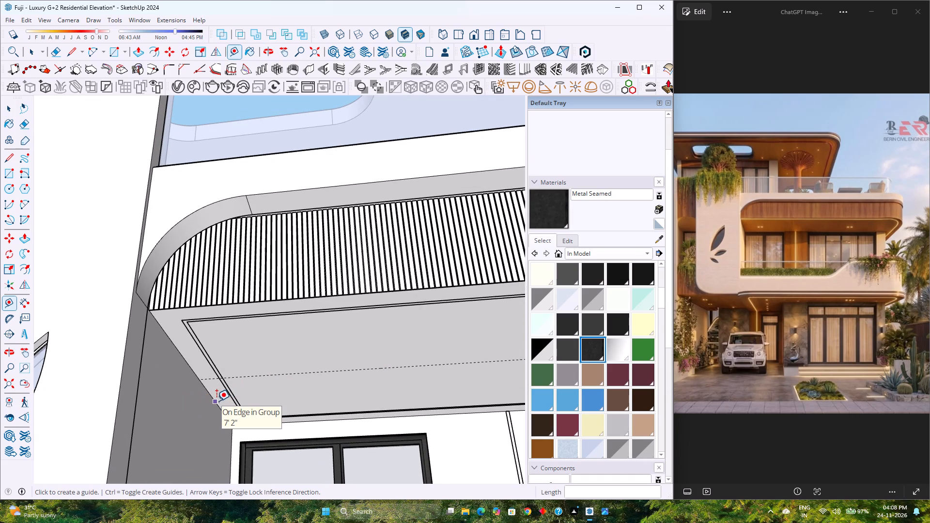
click(218, 400)
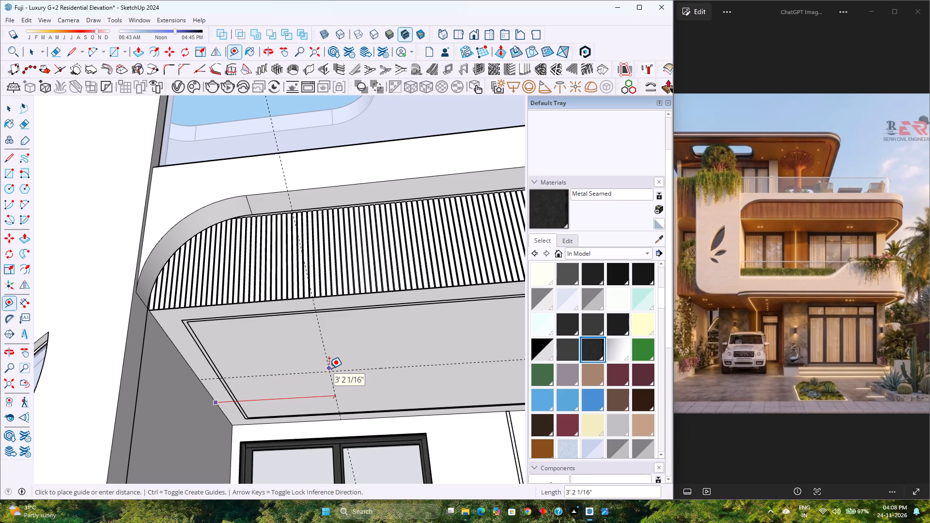
key(2)
key(apostrophe)
key(3)
key(Return)
text(2'6)
key(Return)
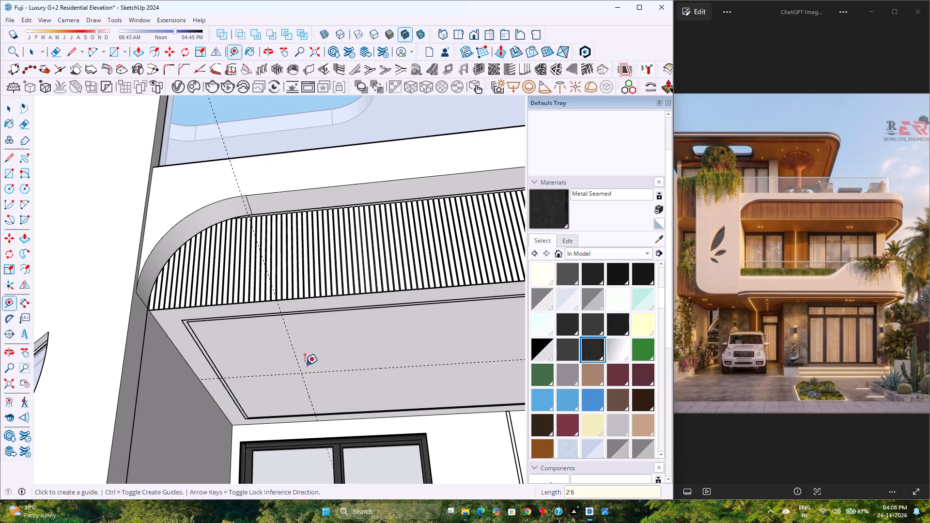
Place a guide across the balcony ceiling, 2'6" in from its slatted side edge at the rounded-corner end.
scroll(122, 346, down, 11)
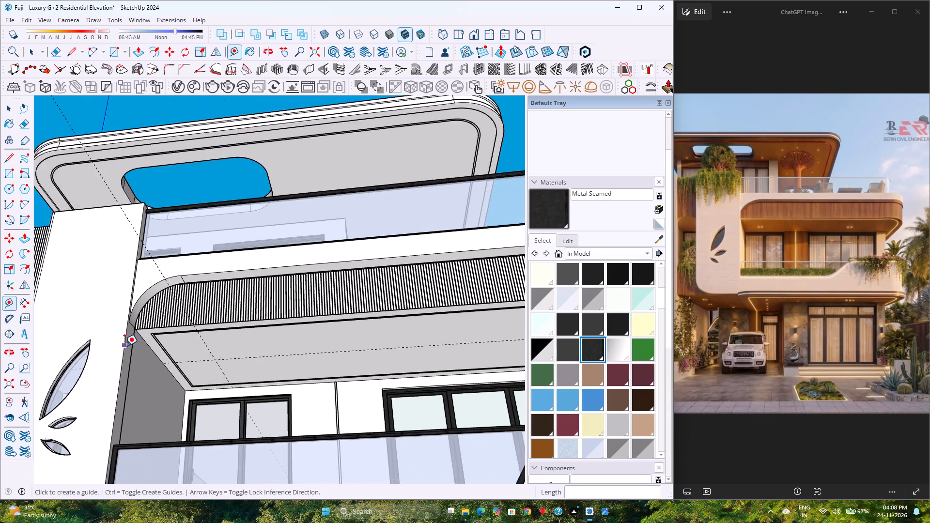
scroll(124, 346, down, 2)
scroll(202, 353, down, 4)
scroll(429, 346, up, 8)
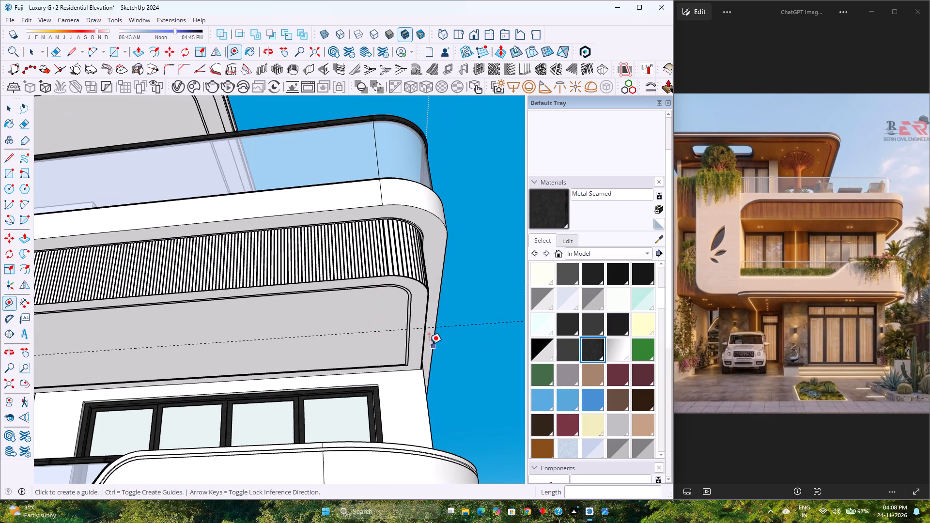
click(425, 337)
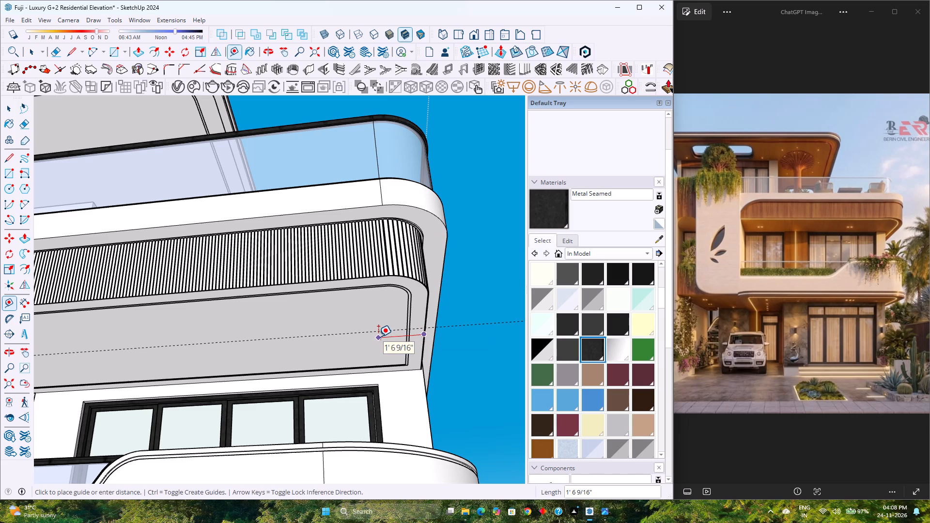
key(Escape)
scroll(458, 312, up, 5)
scroll(387, 344, up, 1)
middle_drag(386, 344, 384, 344)
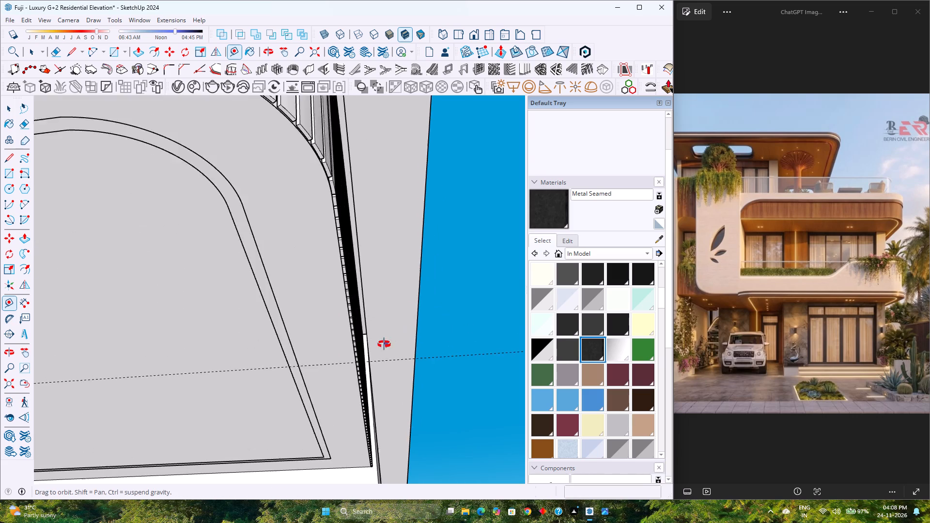
middle_drag(384, 344, 329, 347)
middle_drag(315, 348, 303, 349)
scroll(231, 384, up, 6)
middle_drag(259, 382, 350, 344)
middle_click(350, 344)
middle_click(350, 344)
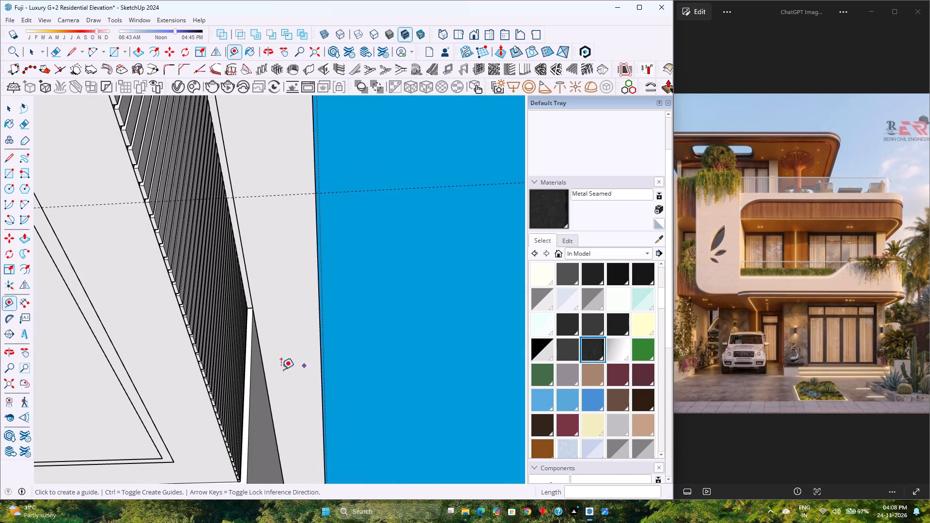
scroll(192, 369, up, 13)
middle_drag(183, 374, 226, 369)
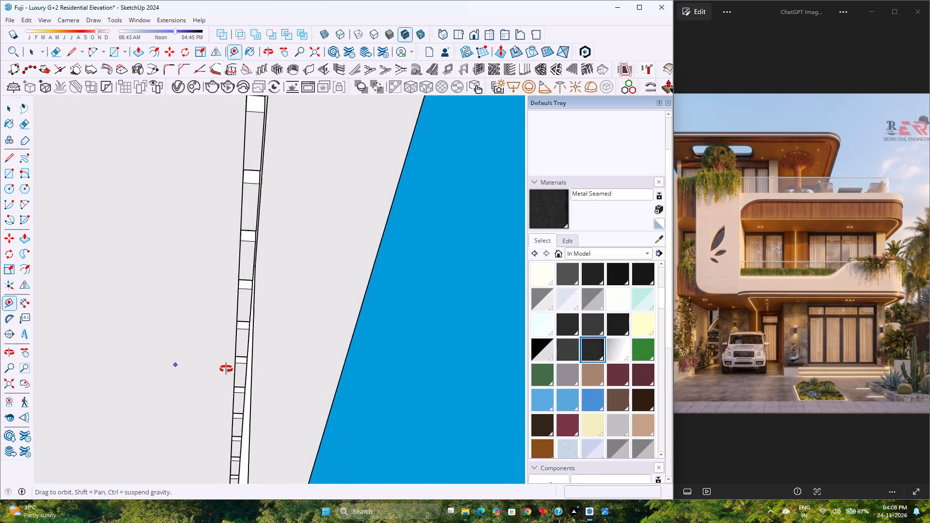
middle_drag(226, 369, 229, 369)
scroll(226, 330, up, 3)
middle_drag(230, 322, 292, 419)
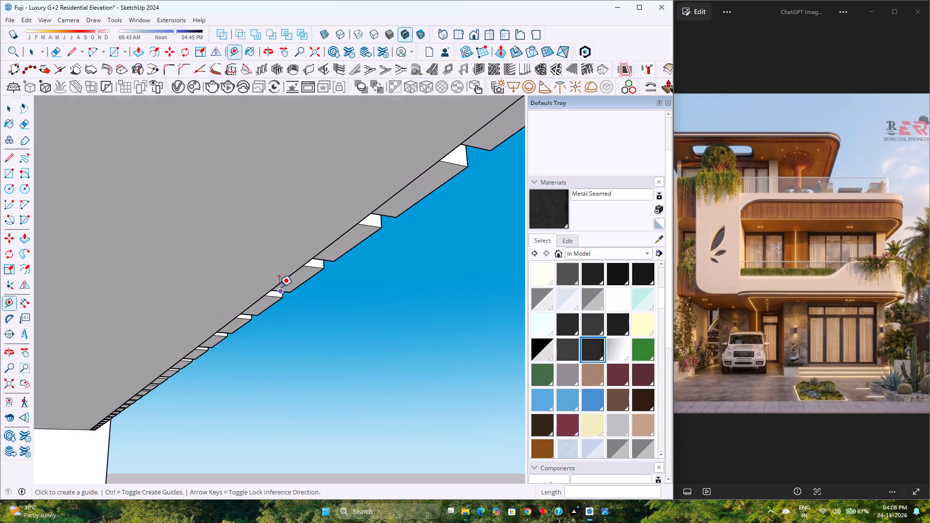
click(287, 280)
scroll(238, 273, down, 3)
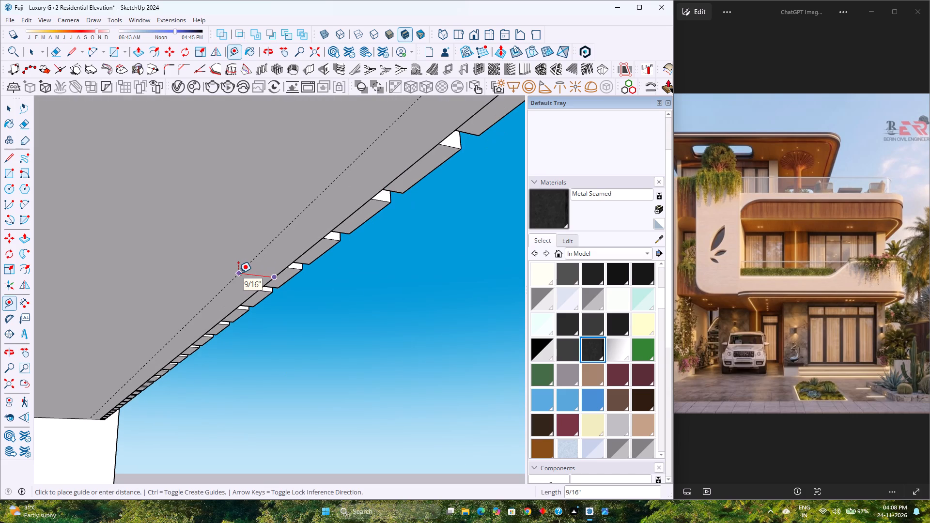
text(2')
key(6)
key(Return)
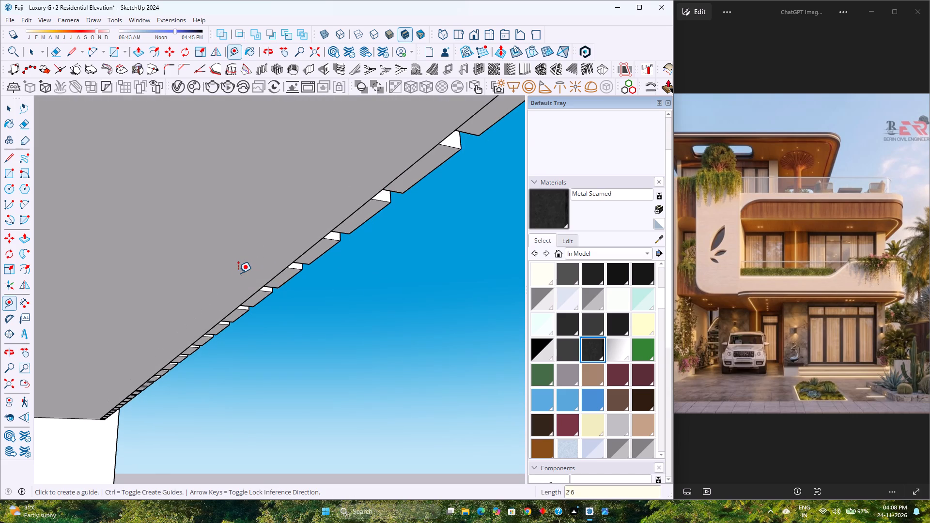
Examine the first-floor balcony ceiling and its three guides from below and from the front of the house.
scroll(240, 273, down, 10)
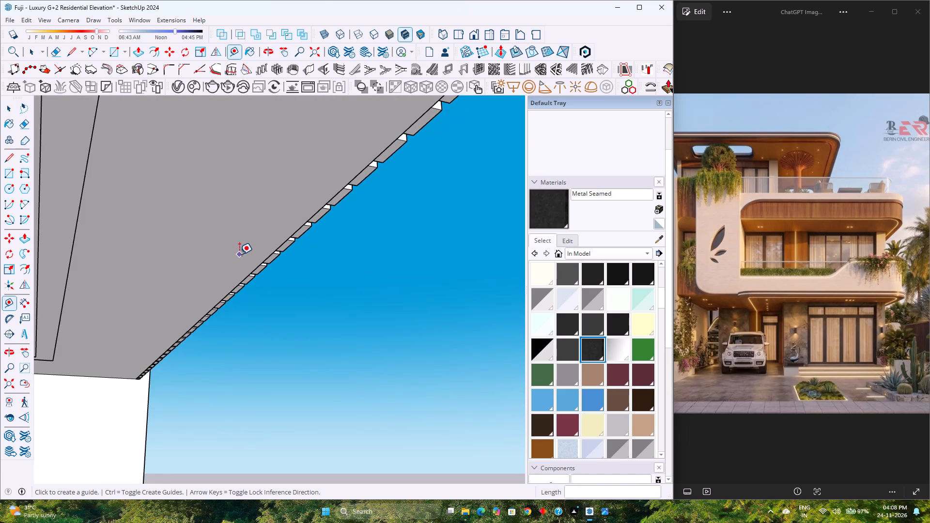
scroll(239, 254, down, 20)
scroll(239, 254, down, 9)
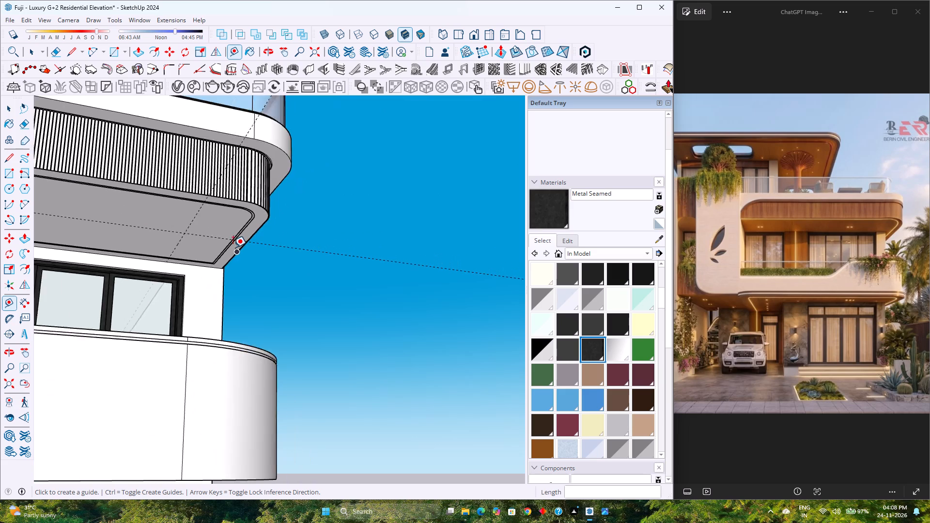
scroll(233, 247, down, 17)
middle_drag(160, 241, 86, 236)
middle_click(86, 236)
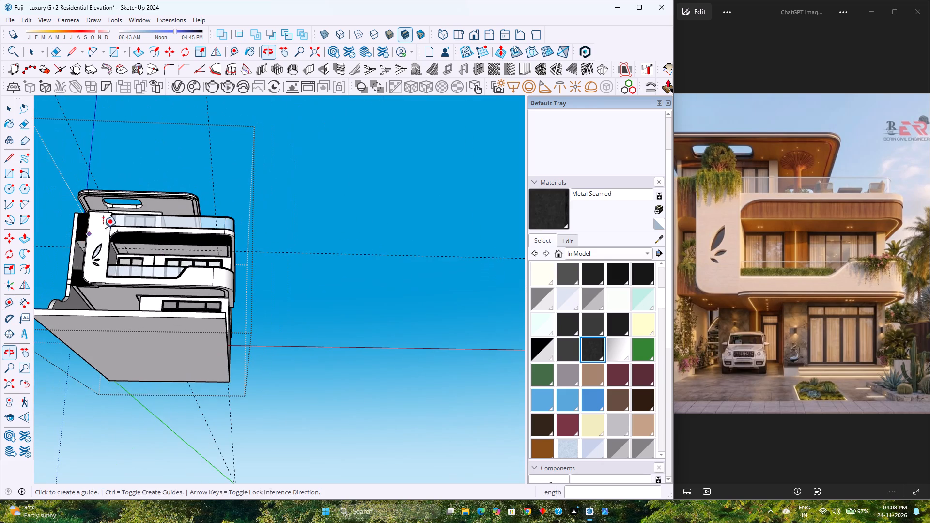
scroll(155, 214, up, 10)
scroll(160, 263, up, 3)
middle_drag(160, 262, 170, 232)
middle_click(171, 232)
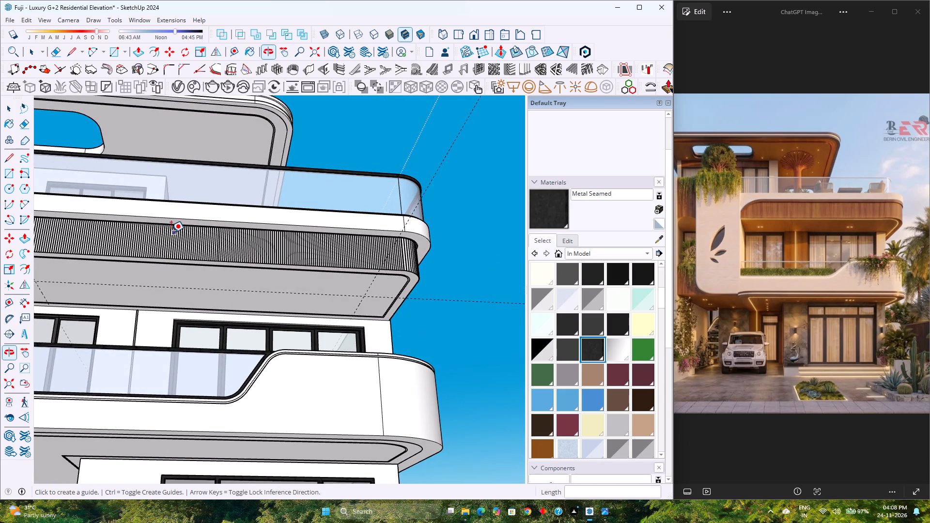
scroll(171, 232, down, 3)
middle_drag(145, 202, 172, 158)
middle_click(172, 158)
scroll(185, 166, down, 5)
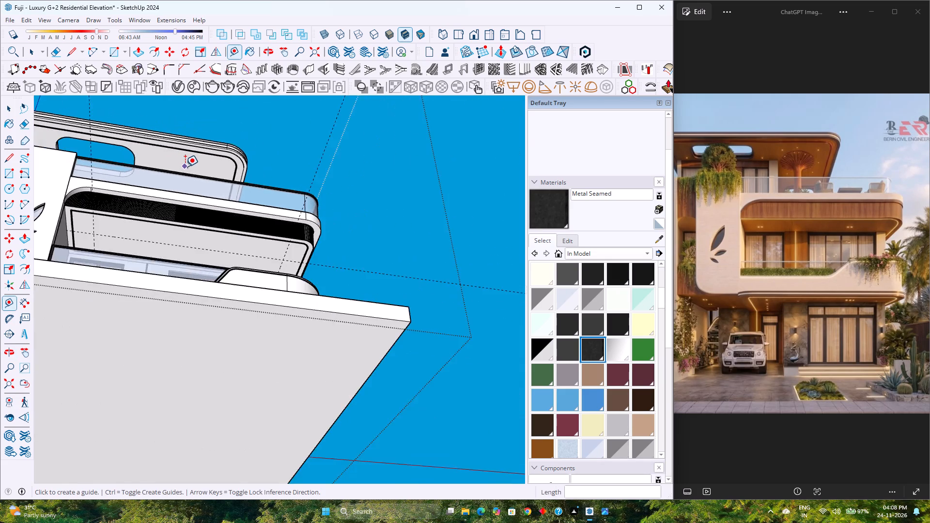
scroll(185, 167, down, 2)
middle_drag(166, 176, 285, 283)
middle_click(286, 283)
scroll(298, 274, down, 7)
middle_drag(298, 270, 290, 269)
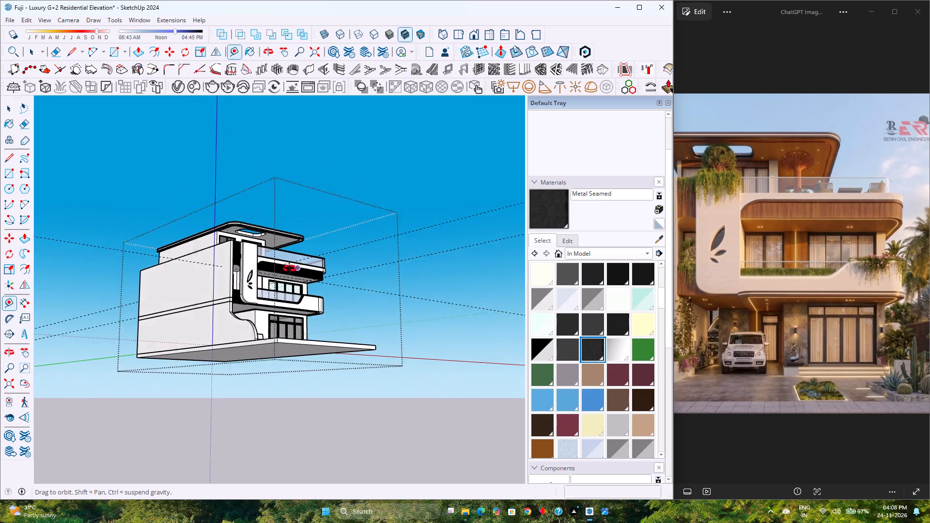
middle_drag(290, 269, 130, 279)
middle_click(130, 279)
scroll(129, 277, down, 1)
scroll(219, 272, up, 15)
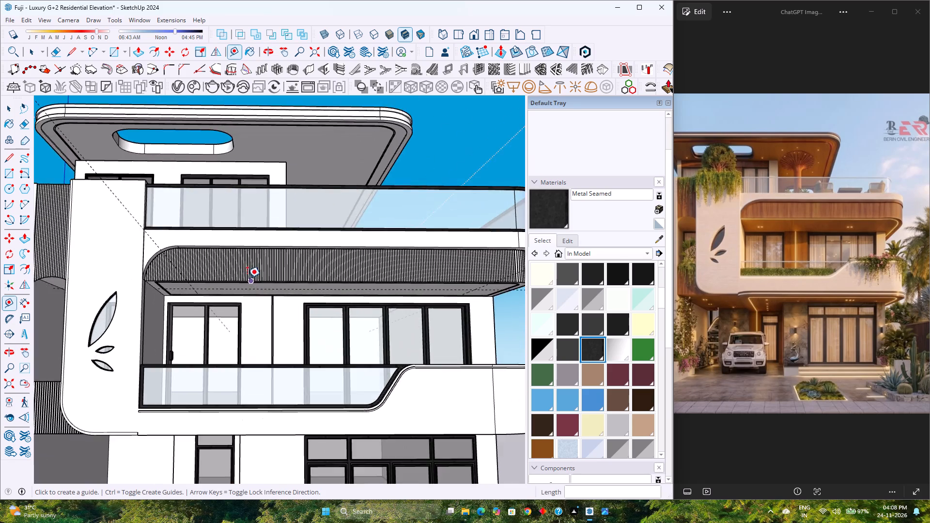
scroll(247, 278, up, 4)
middle_drag(247, 278, 254, 213)
middle_click(254, 212)
scroll(138, 266, down, 5)
scroll(284, 288, down, 1)
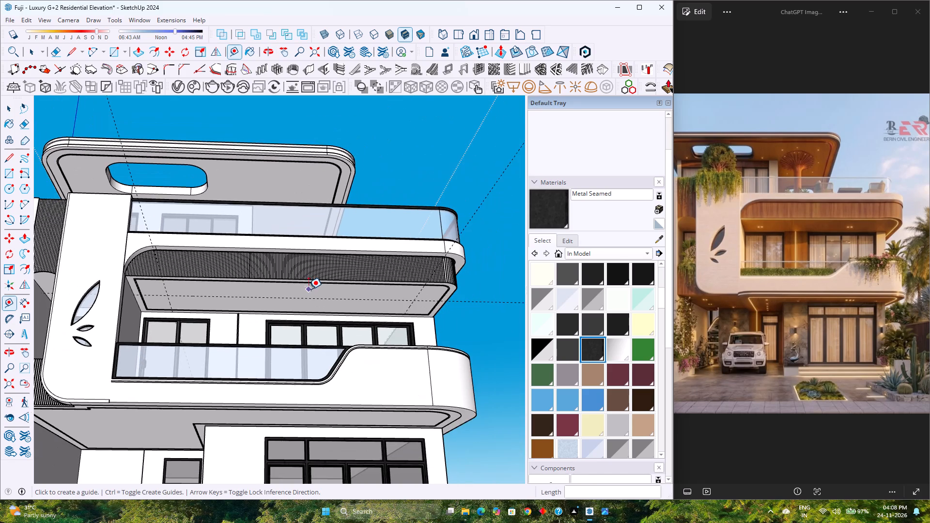
middle_drag(311, 281, 314, 267)
scroll(305, 275, up, 4)
middle_drag(303, 302, 274, 296)
middle_click(274, 296)
scroll(274, 296, down, 3)
middle_drag(393, 299, 403, 274)
scroll(300, 314, up, 4)
scroll(300, 314, down, 5)
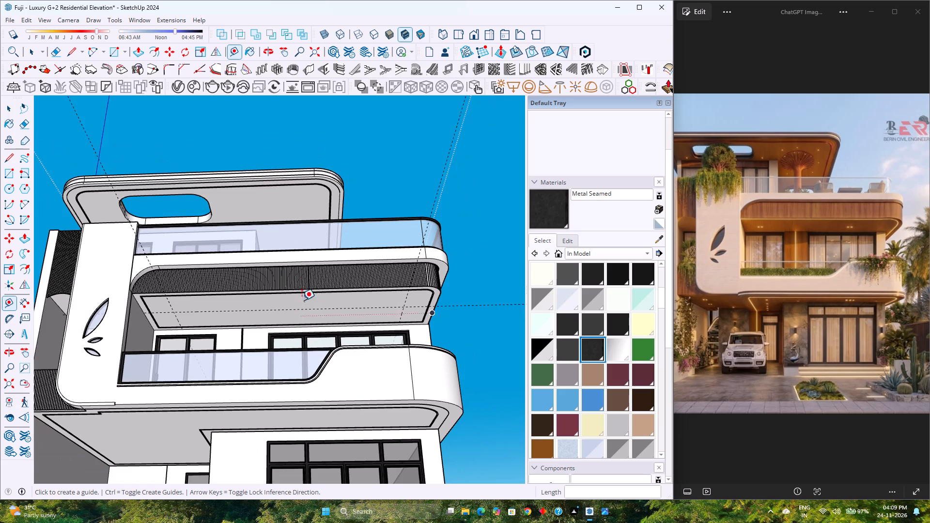
middle_drag(275, 292, 275, 284)
scroll(279, 290, up, 4)
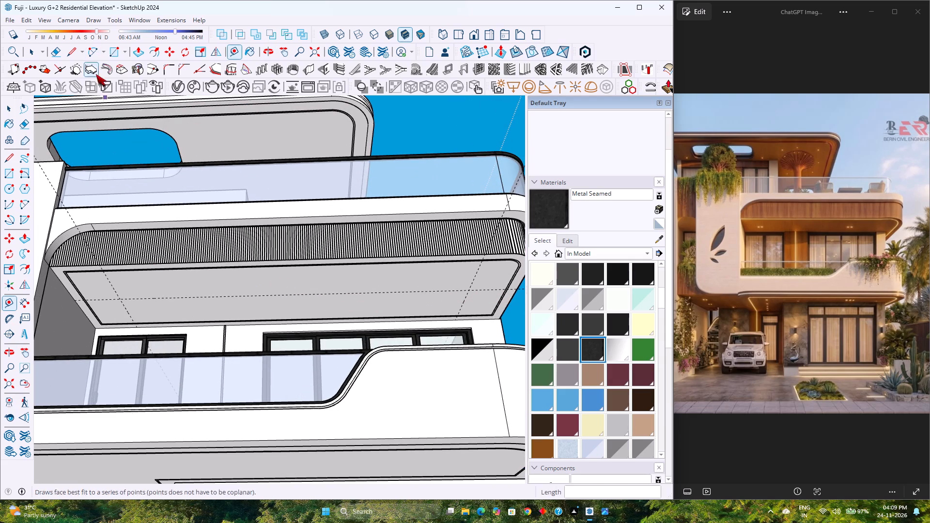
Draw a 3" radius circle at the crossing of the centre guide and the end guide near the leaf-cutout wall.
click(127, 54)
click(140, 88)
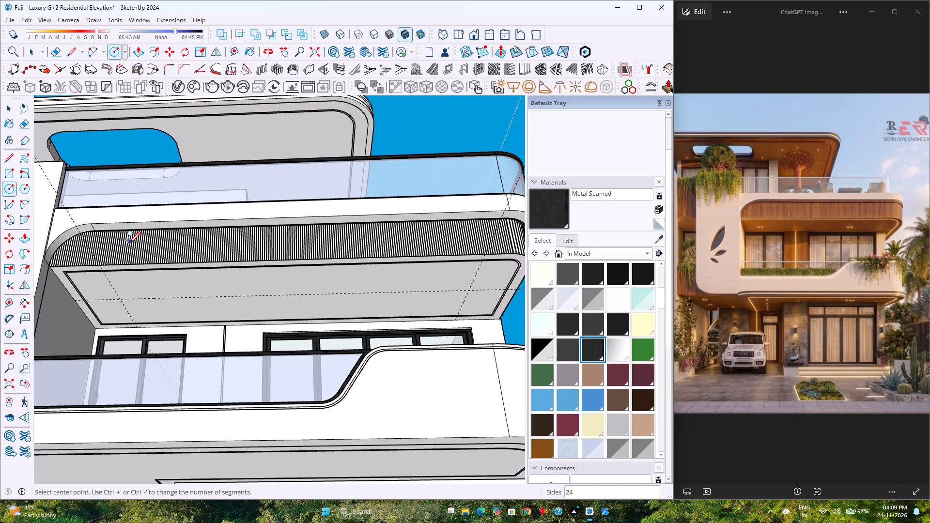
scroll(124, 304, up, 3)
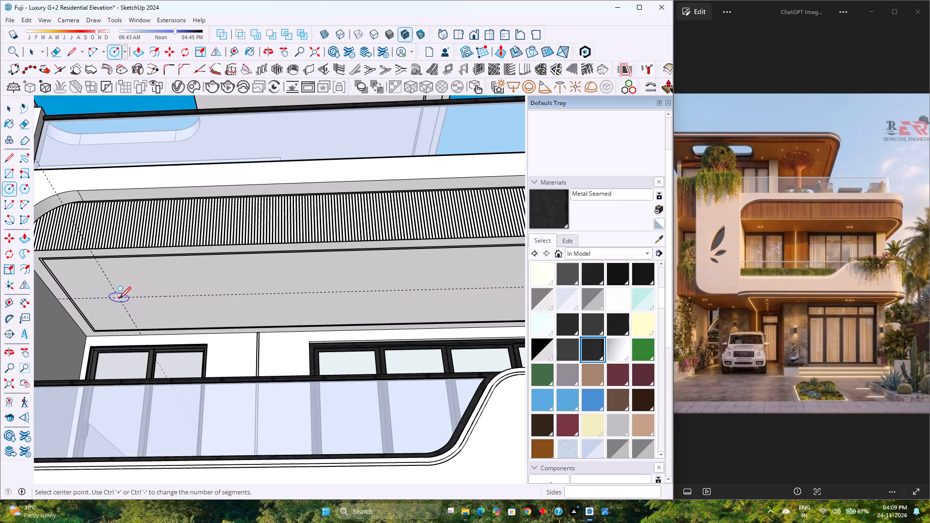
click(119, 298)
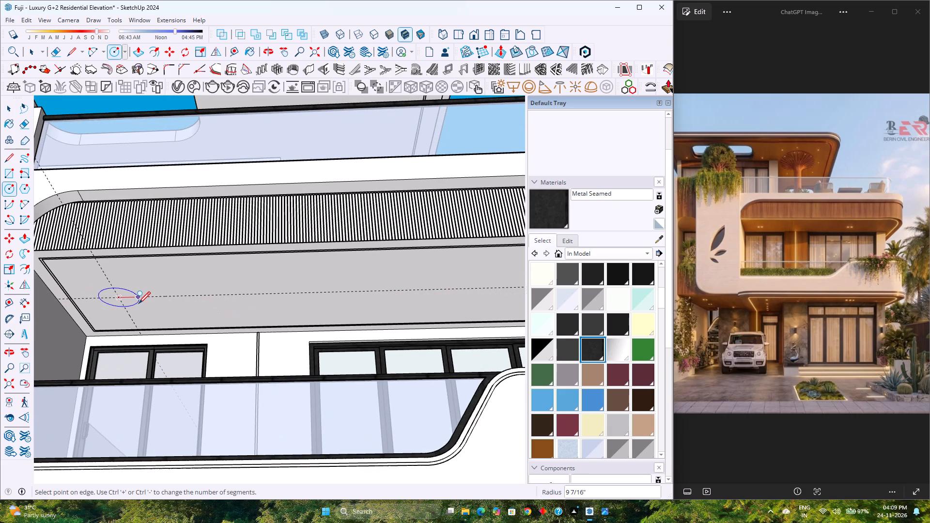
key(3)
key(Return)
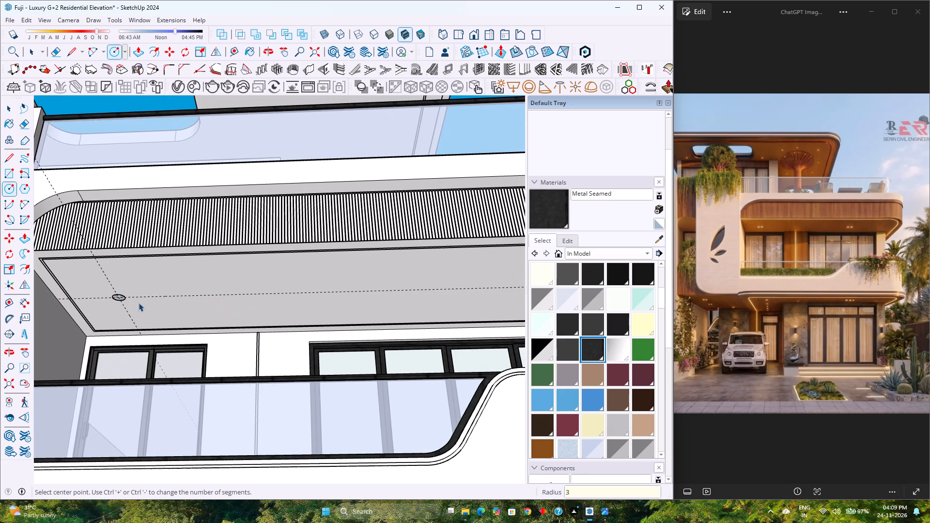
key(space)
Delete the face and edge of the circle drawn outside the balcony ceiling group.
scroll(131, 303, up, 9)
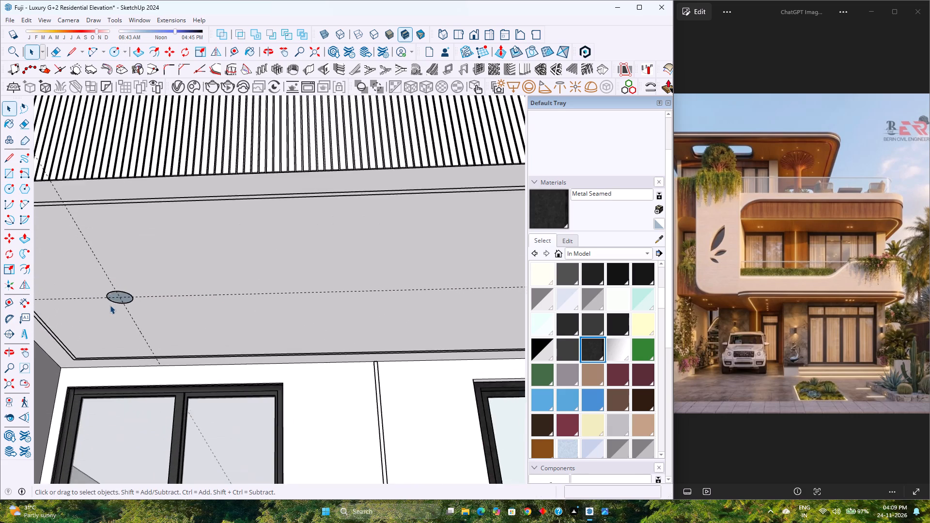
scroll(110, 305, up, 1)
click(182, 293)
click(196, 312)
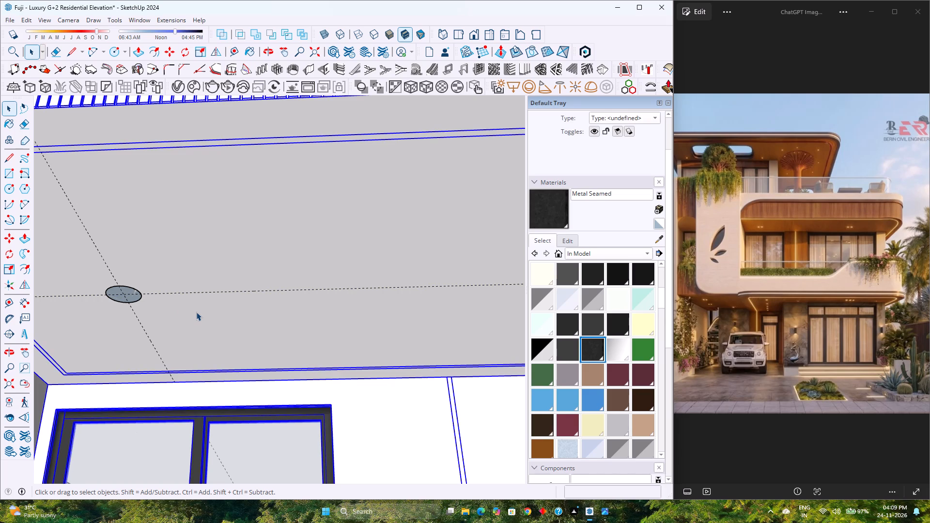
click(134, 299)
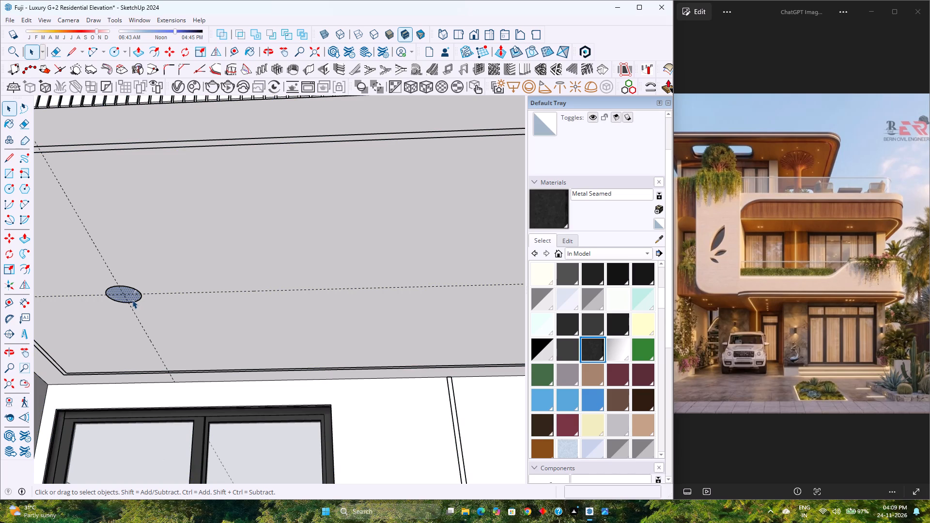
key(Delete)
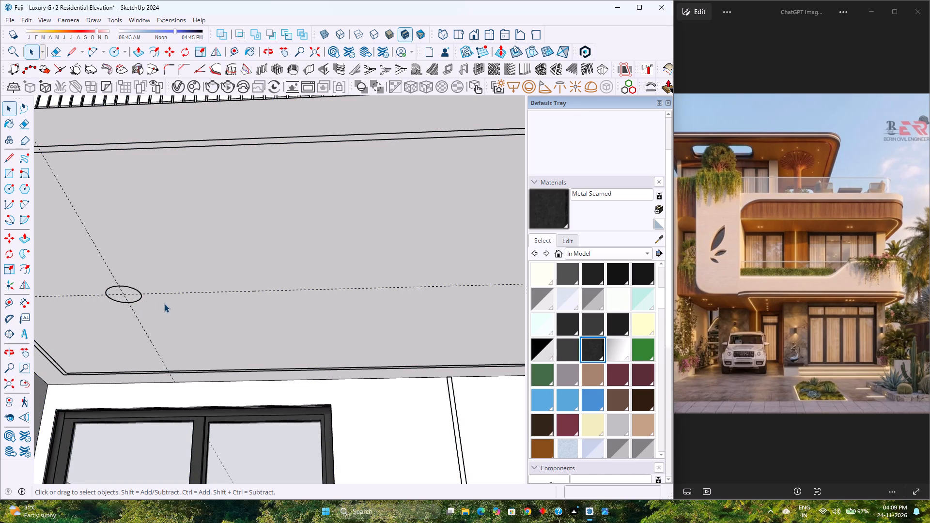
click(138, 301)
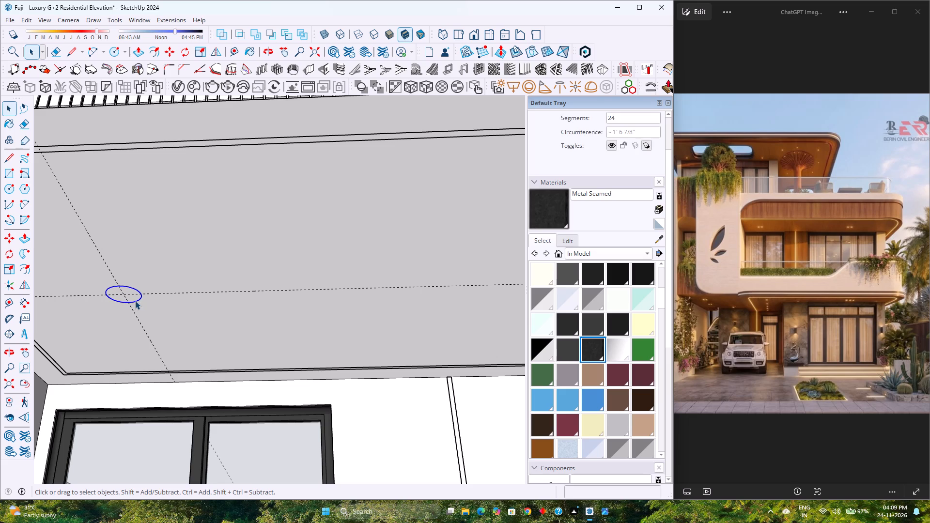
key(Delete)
Inside the balcony ceiling group, draw a 3" radius circle at the guide crossing near the leaf-cutout wall.
double_click(176, 313)
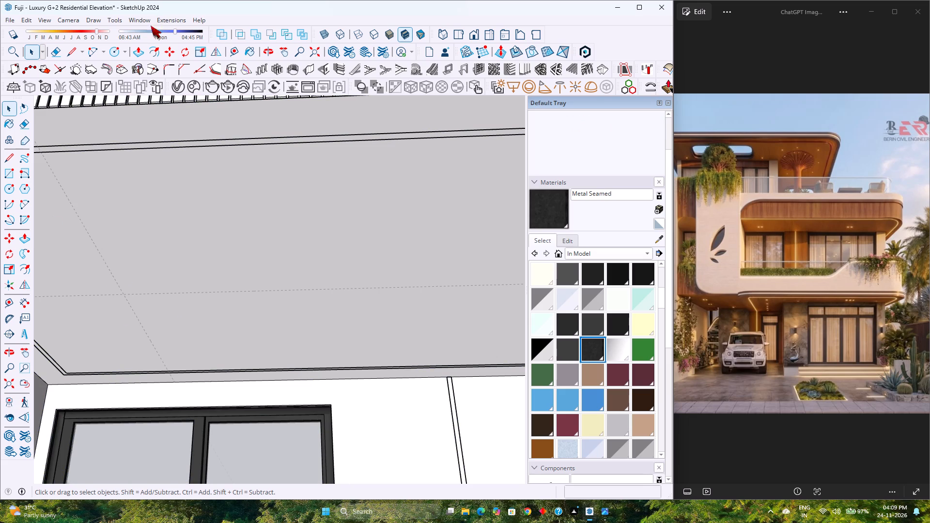
click(115, 47)
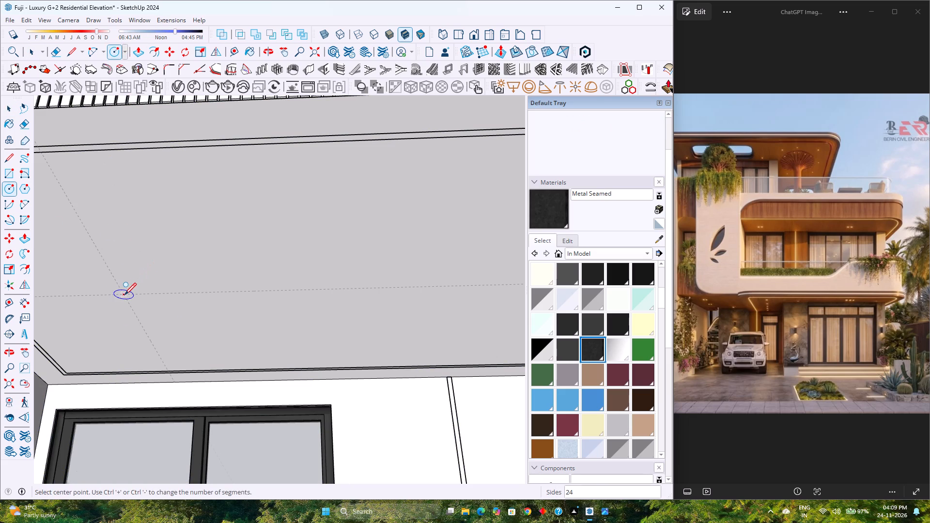
click(124, 295)
key(3)
key(Return)
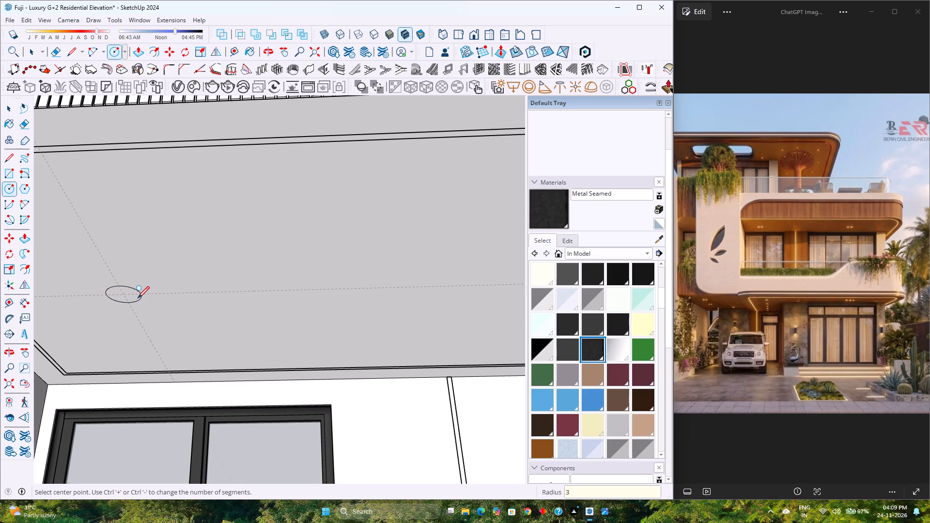
key(space)
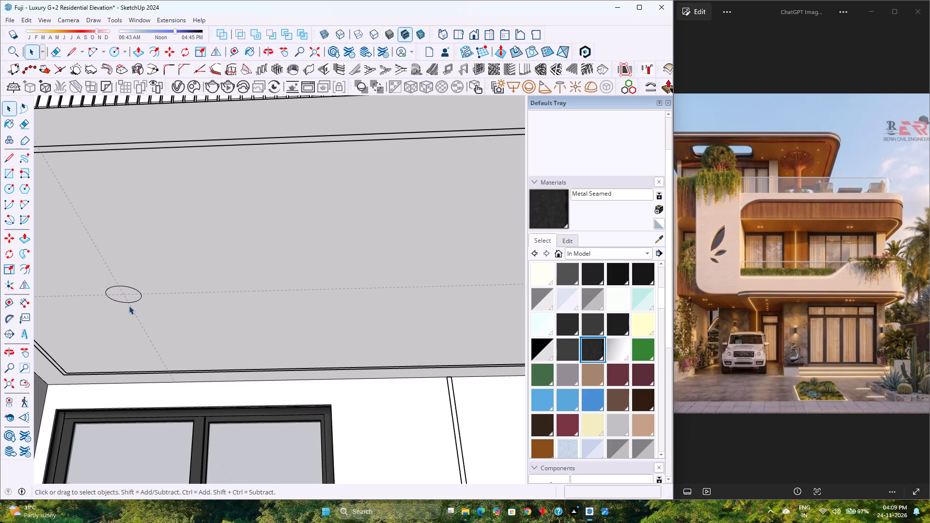
Set the ceiling circle's segment count to 240.
click(128, 305)
click(125, 302)
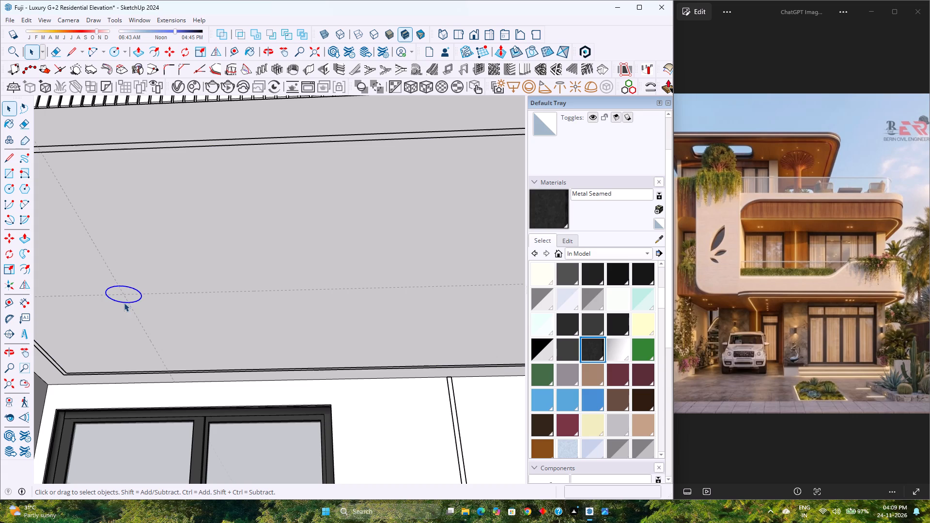
scroll(606, 229, up, 3)
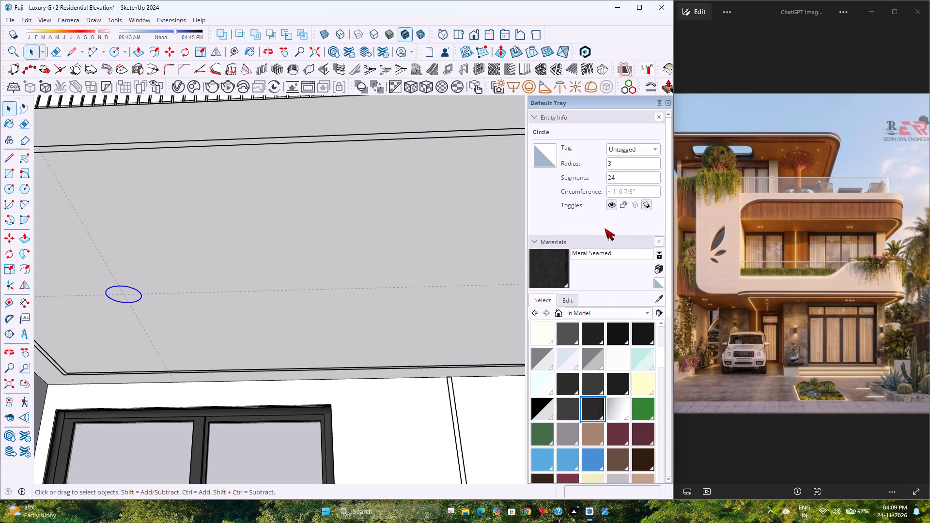
scroll(604, 228, up, 3)
click(634, 175)
key(0)
key(Return)
Copy the circle 18' 8" along the centre guide to the guide crossing at the rounded-corner end.
click(116, 292)
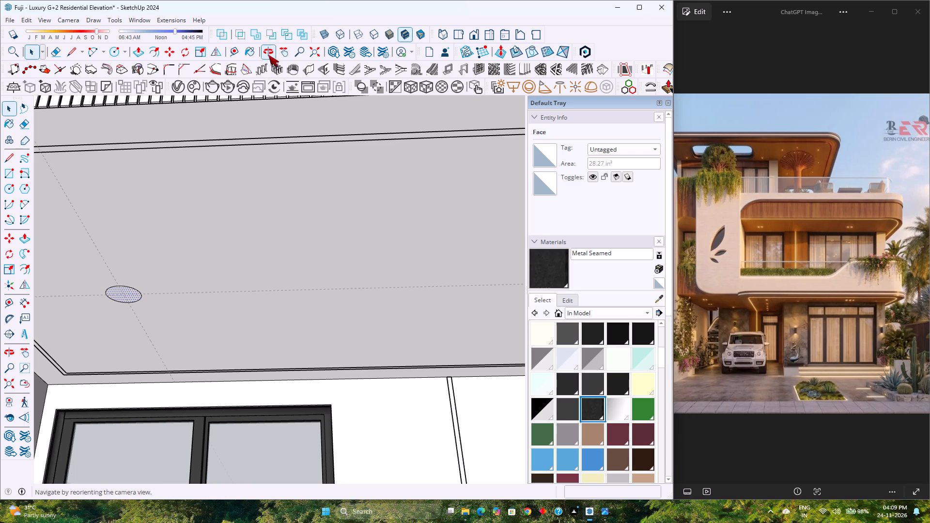
click(168, 57)
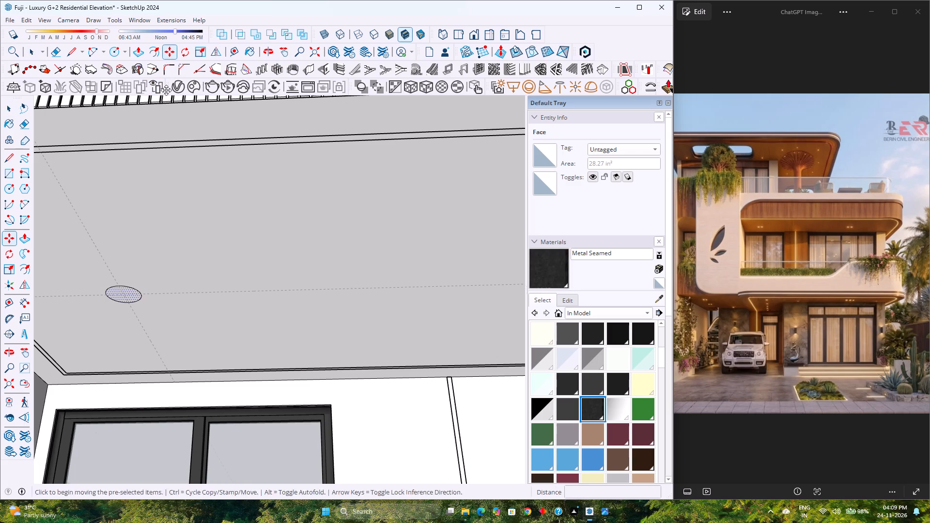
click(124, 295)
scroll(145, 304, down, 2)
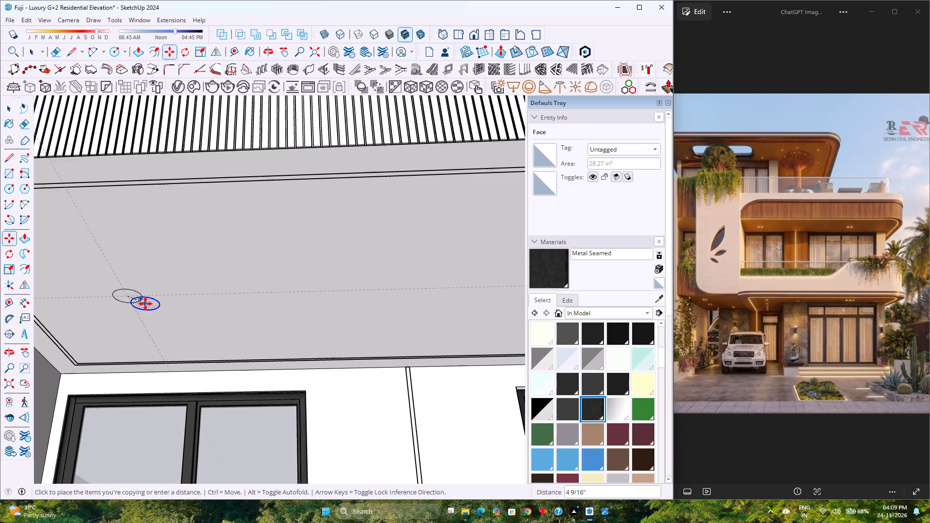
scroll(145, 304, down, 15)
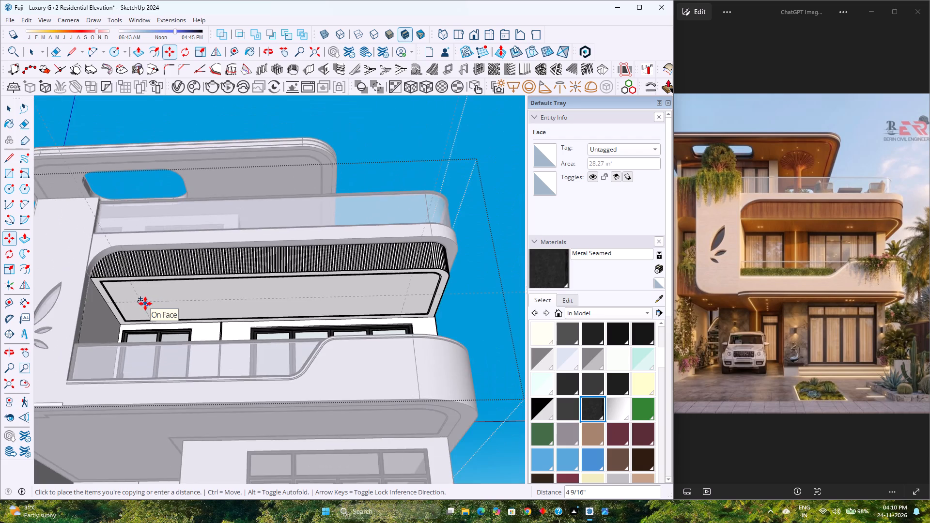
scroll(145, 304, down, 2)
scroll(355, 301, up, 5)
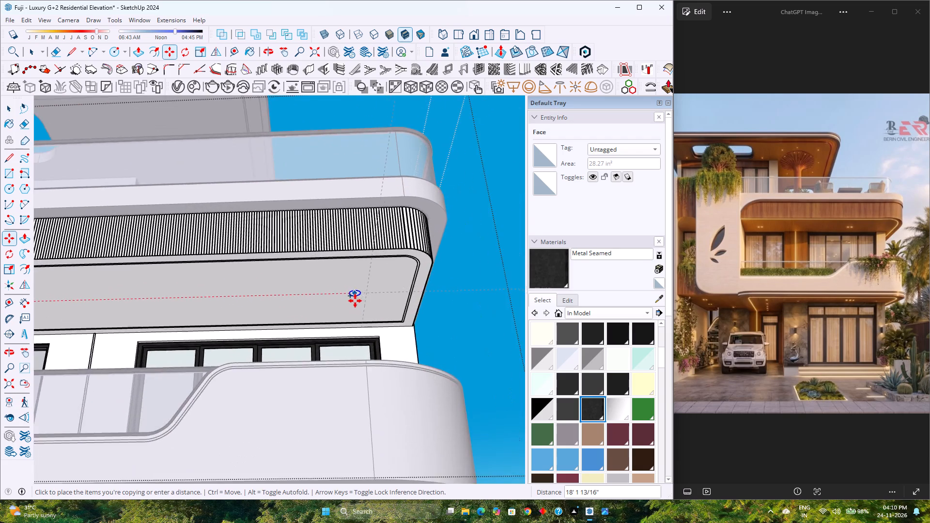
scroll(355, 301, up, 11)
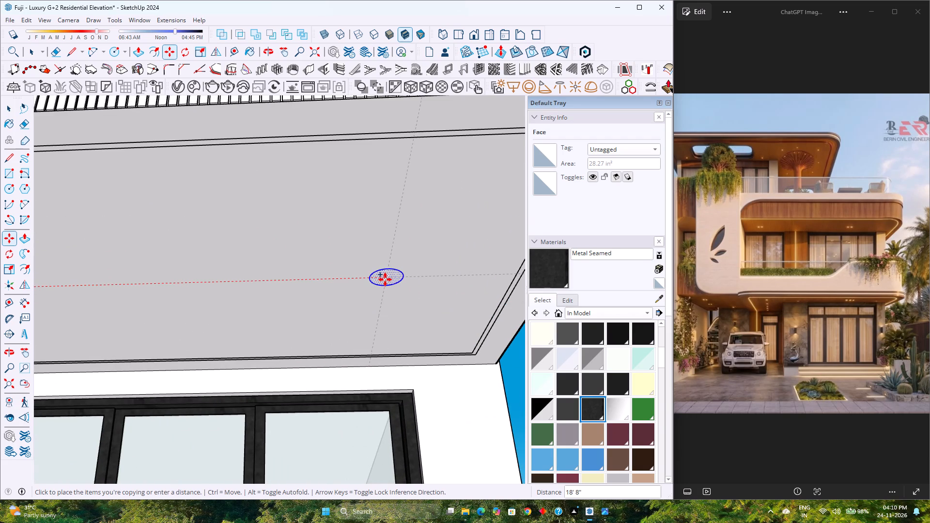
click(387, 279)
scroll(396, 314, down, 4)
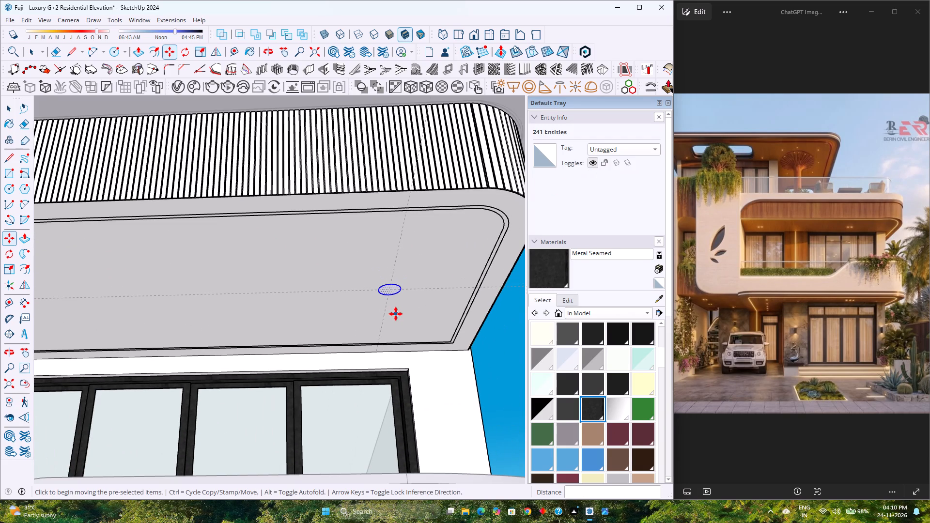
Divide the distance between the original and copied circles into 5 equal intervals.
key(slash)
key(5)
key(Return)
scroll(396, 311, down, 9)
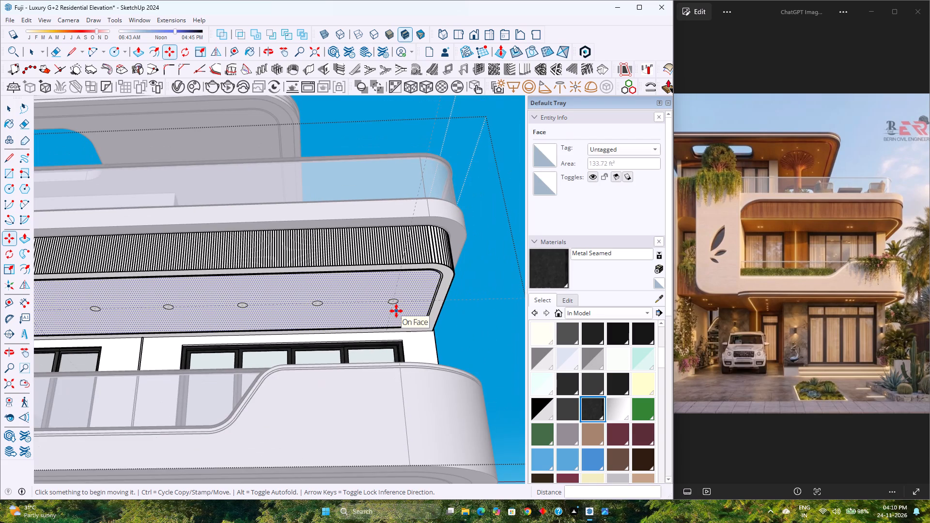
Divide the circle copies into 4 equal intervals between the two end circles.
text(/4)
key(Return)
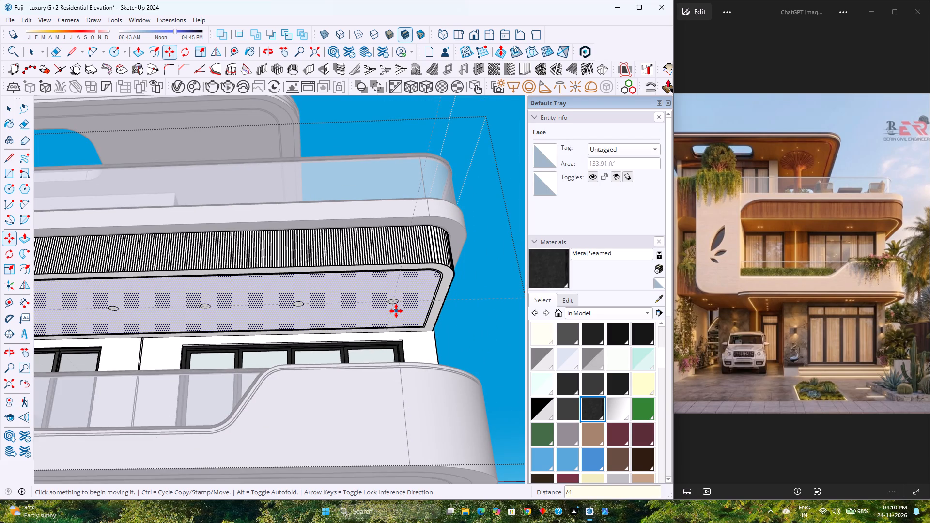
scroll(403, 308, down, 3)
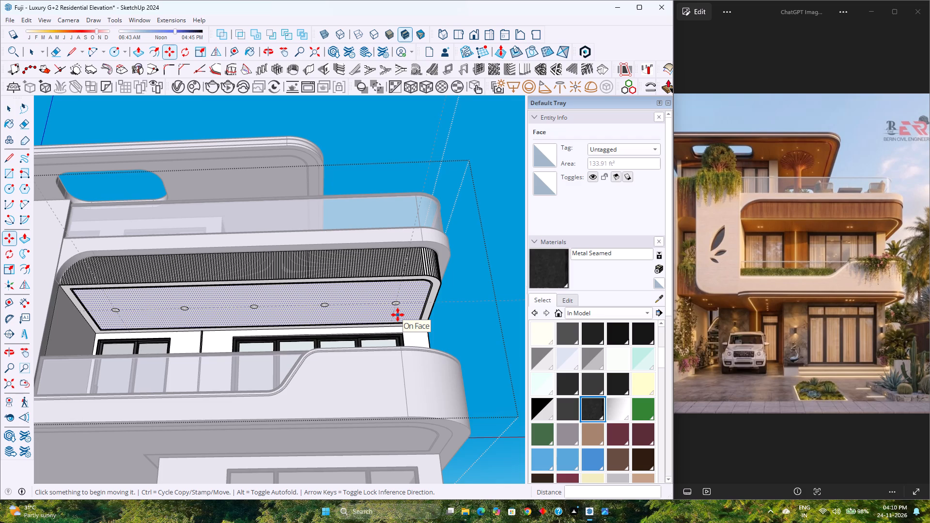
key(space)
Recess the ceiling circle at the rounded-corner end 3" into the slab with Push/Pull.
scroll(371, 243, down, 5)
middle_drag(372, 243, 383, 285)
scroll(374, 331, up, 4)
scroll(405, 296, up, 2)
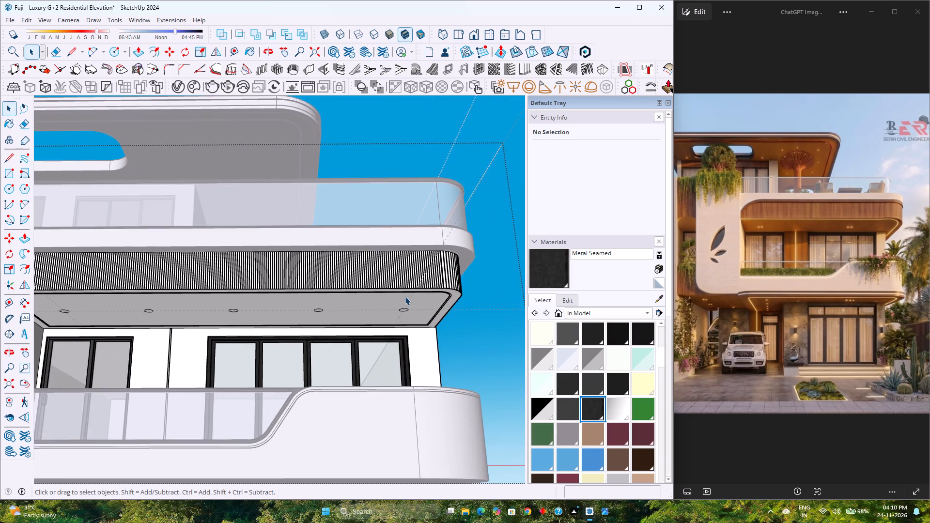
scroll(409, 309, up, 6)
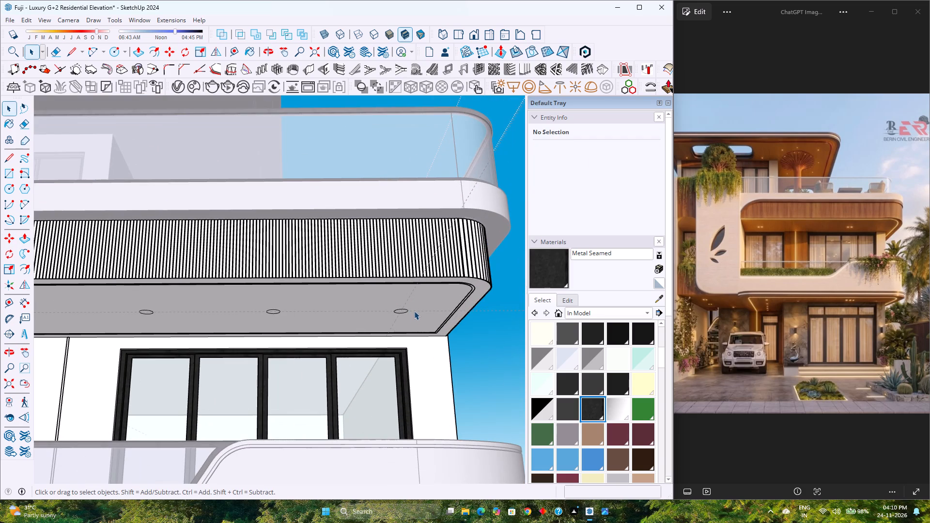
scroll(414, 311, up, 8)
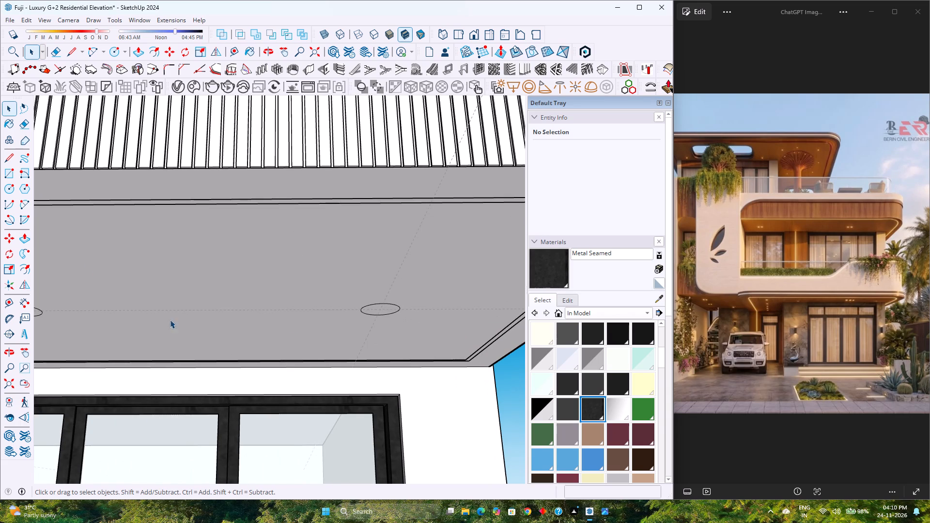
click(141, 55)
click(383, 309)
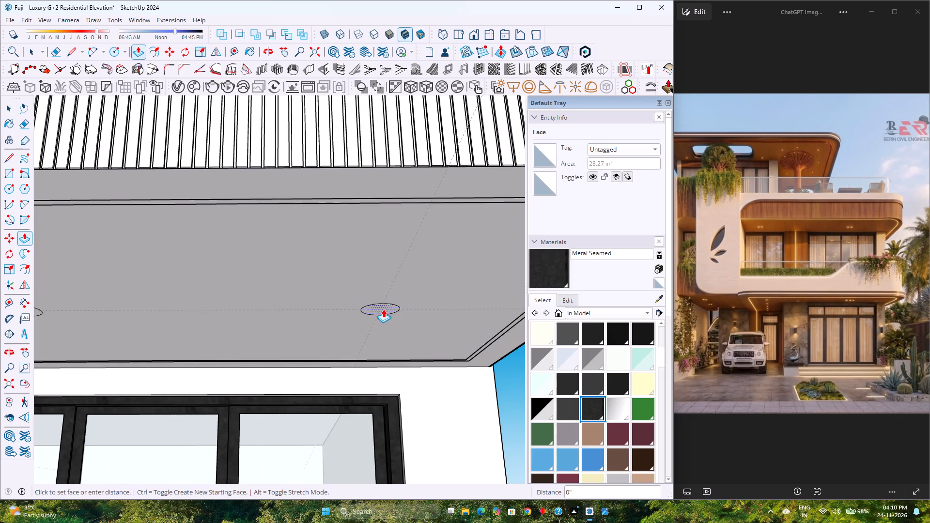
key(3)
key(Return)
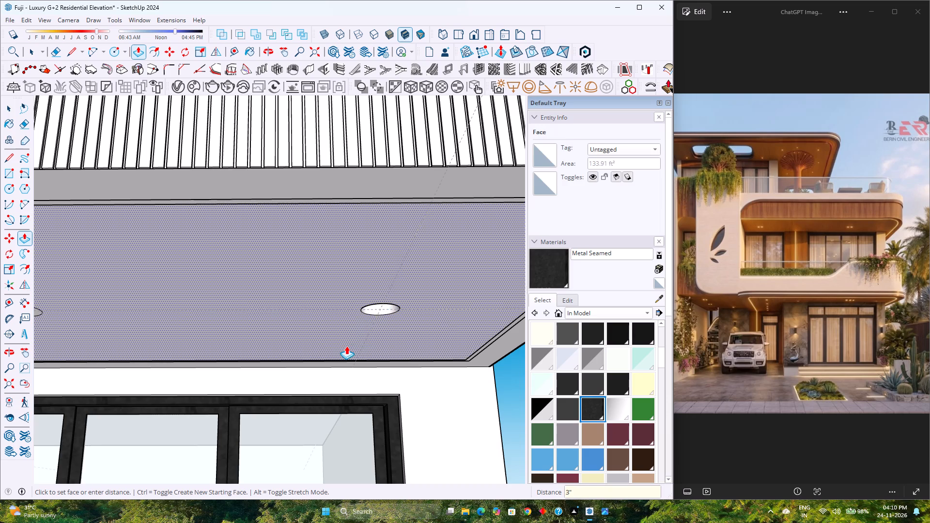
Recess the next two ceiling circles in from the rounded-corner end by the same 3" with Push/Pull.
scroll(346, 346, down, 5)
scroll(153, 325, up, 3)
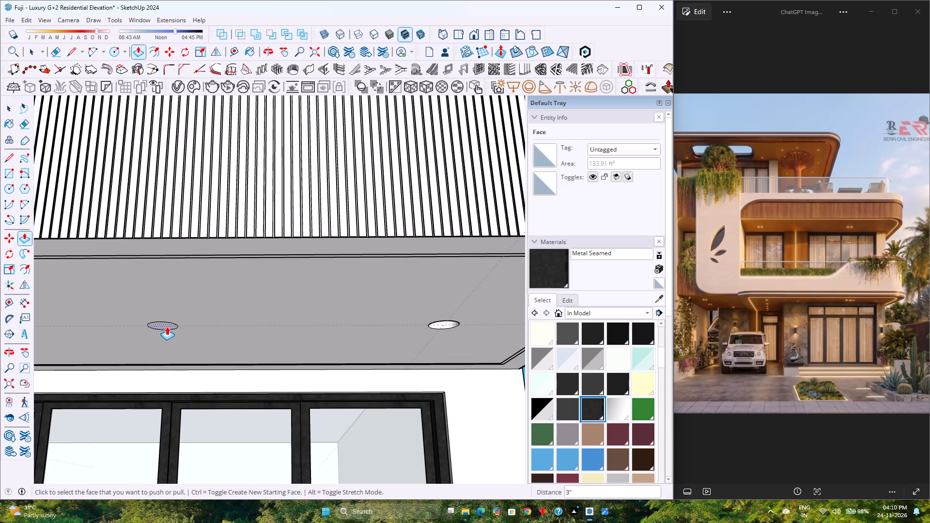
double_click(166, 326)
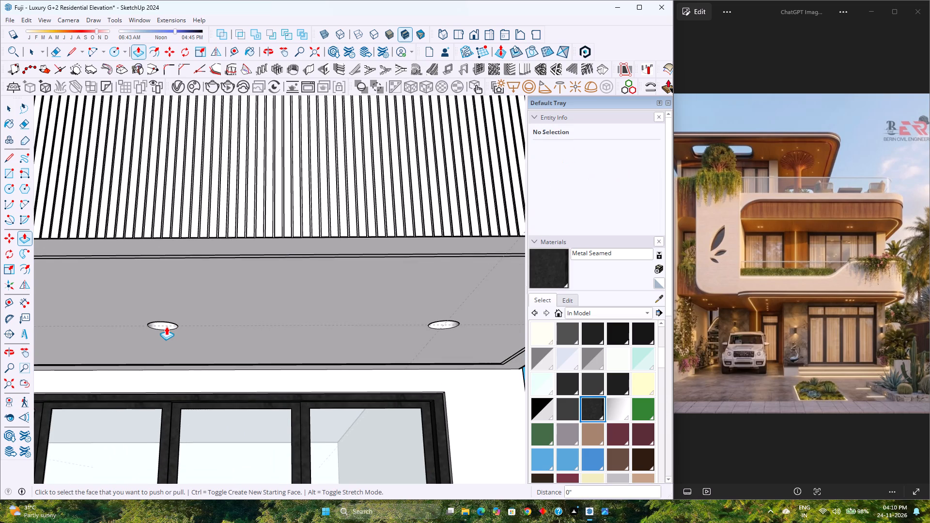
scroll(166, 326, down, 3)
middle_drag(168, 326, 337, 321)
middle_click(337, 321)
scroll(339, 319, down, 9)
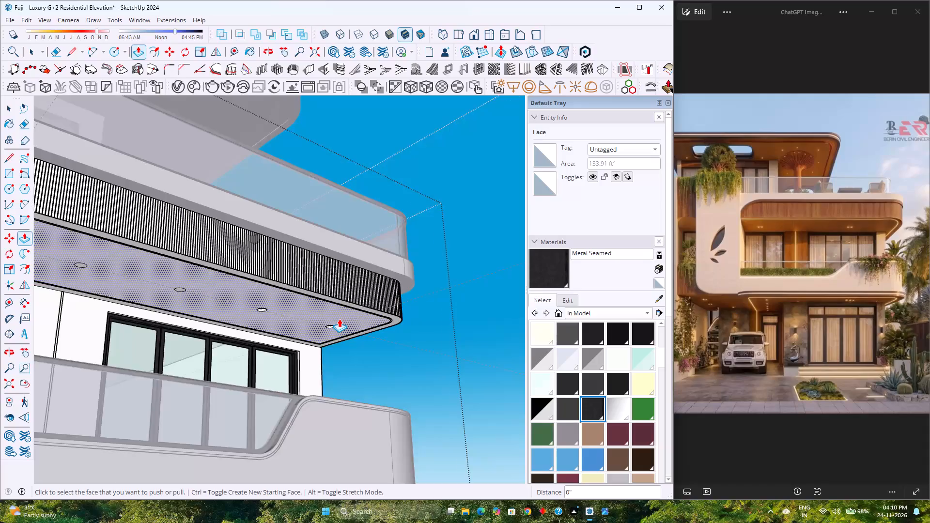
scroll(339, 319, down, 3)
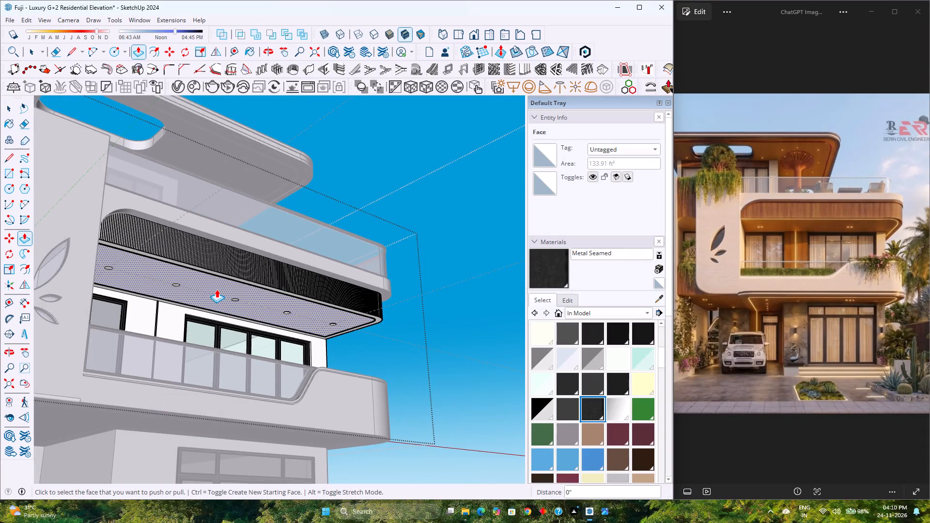
scroll(217, 289, up, 12)
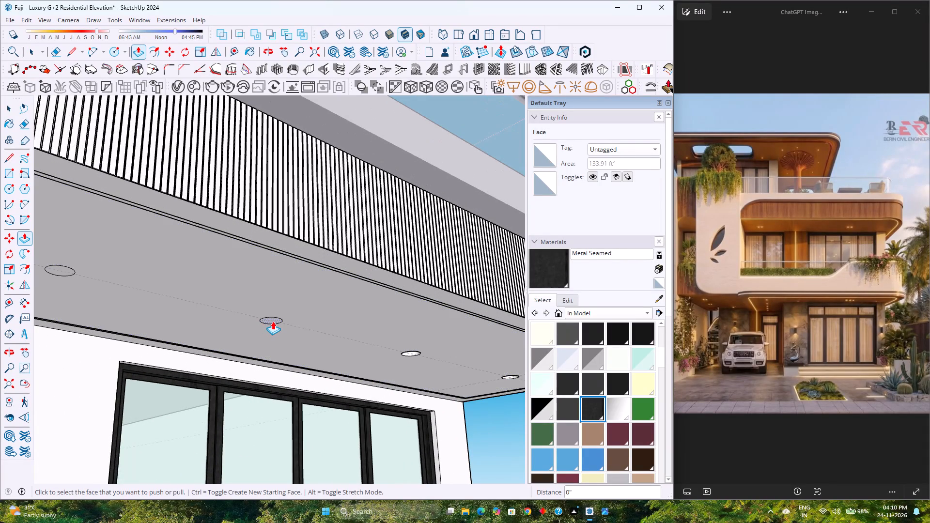
double_click(273, 321)
Recess the last two ceiling circles, at the end away from the rounded corner, by the same 3" with Push/Pull.
scroll(273, 321, down, 3)
middle_drag(275, 321, 121, 332)
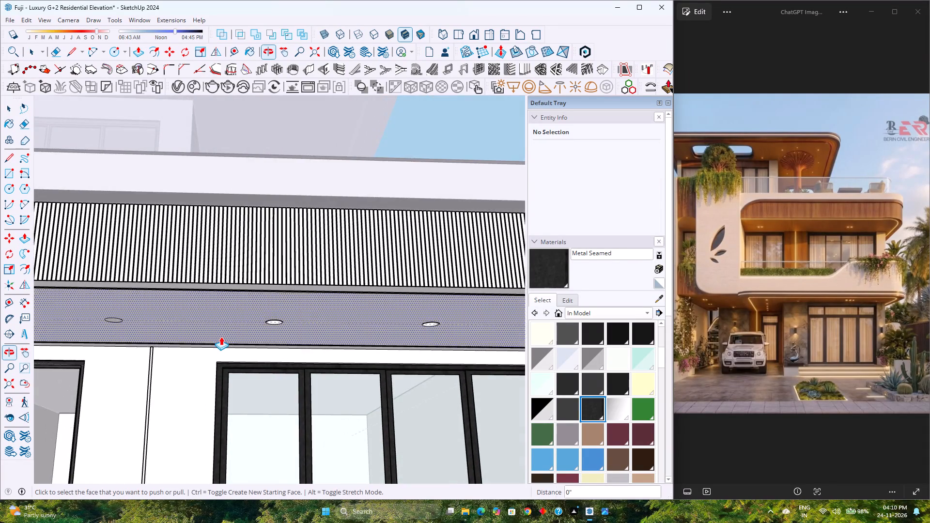
scroll(225, 337, down, 9)
middle_drag(222, 338, 168, 348)
middle_click(167, 348)
scroll(170, 327, down, 3)
middle_drag(227, 329, 381, 341)
middle_click(383, 341)
scroll(387, 342, down, 7)
scroll(387, 342, up, 1)
middle_drag(387, 342, 219, 326)
middle_click(219, 326)
scroll(218, 323, up, 2)
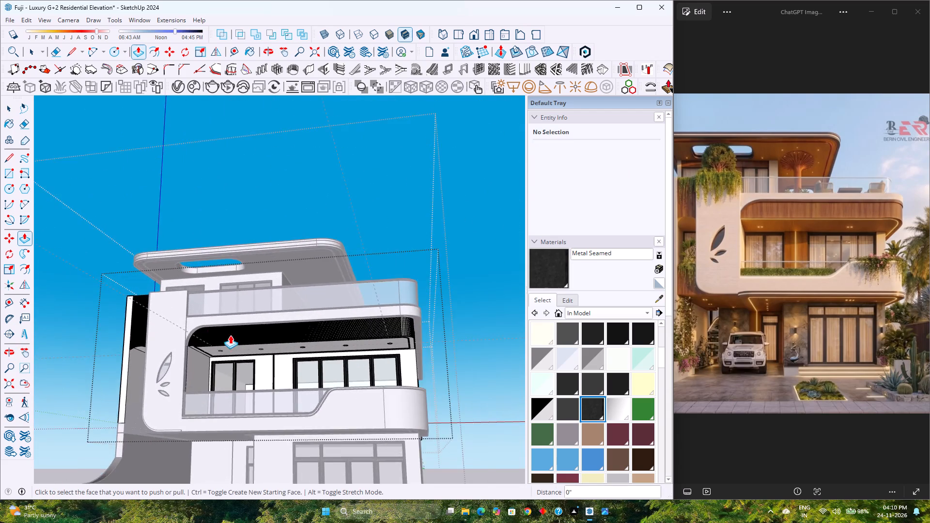
scroll(230, 335, up, 7)
middle_drag(236, 352, 254, 329)
middle_click(255, 328)
scroll(289, 343, up, 7)
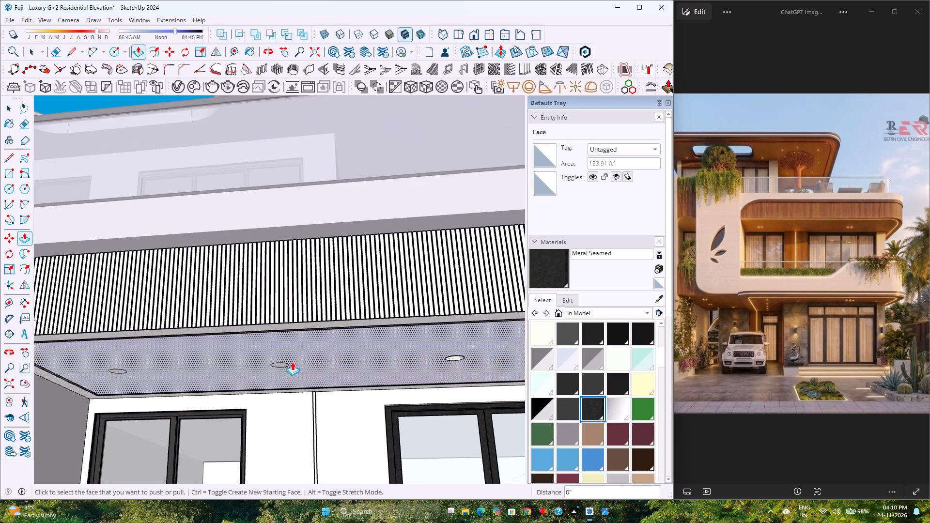
scroll(284, 365, up, 3)
double_click(282, 365)
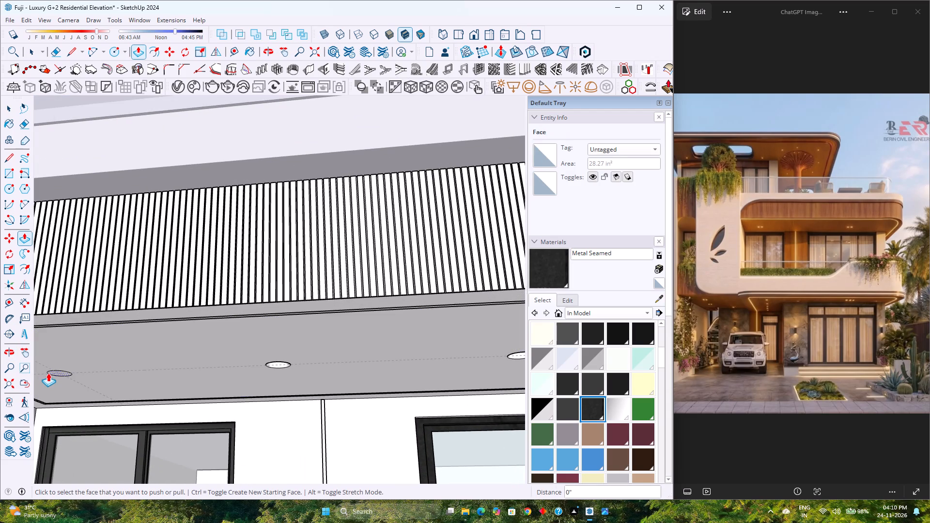
double_click(58, 375)
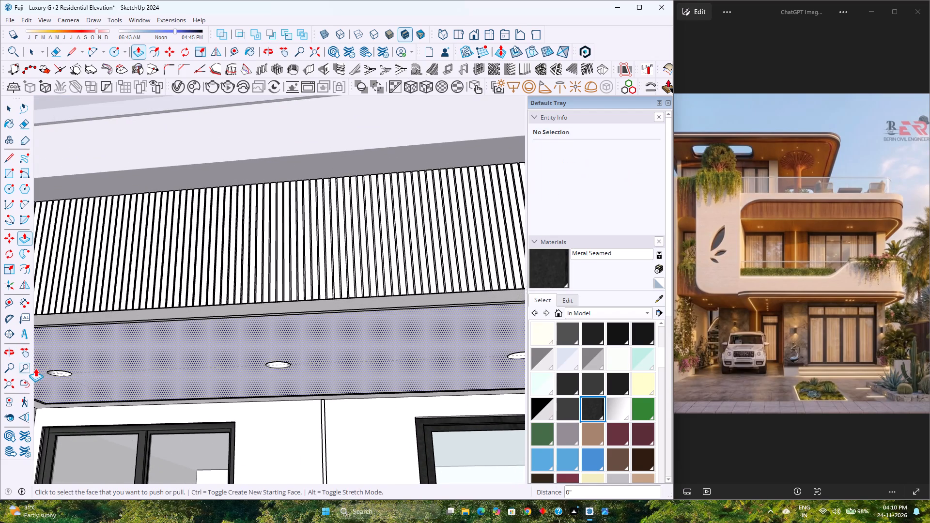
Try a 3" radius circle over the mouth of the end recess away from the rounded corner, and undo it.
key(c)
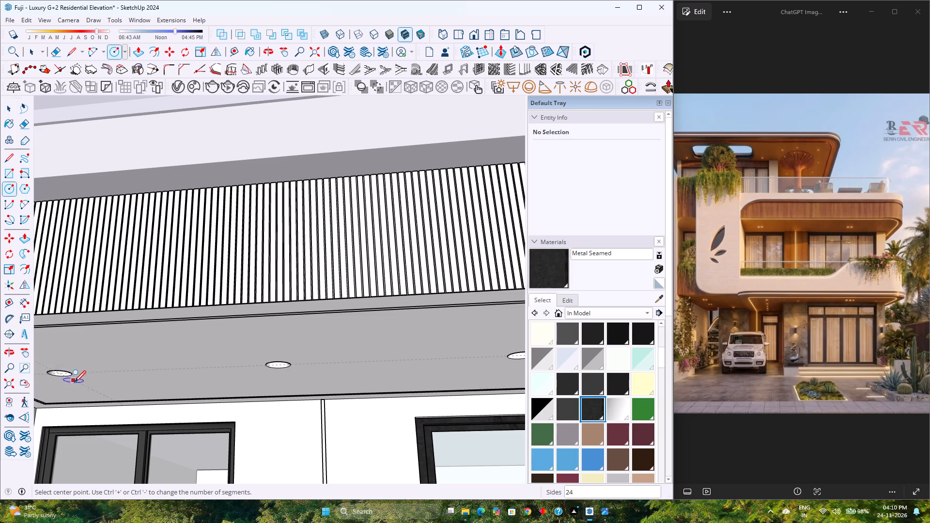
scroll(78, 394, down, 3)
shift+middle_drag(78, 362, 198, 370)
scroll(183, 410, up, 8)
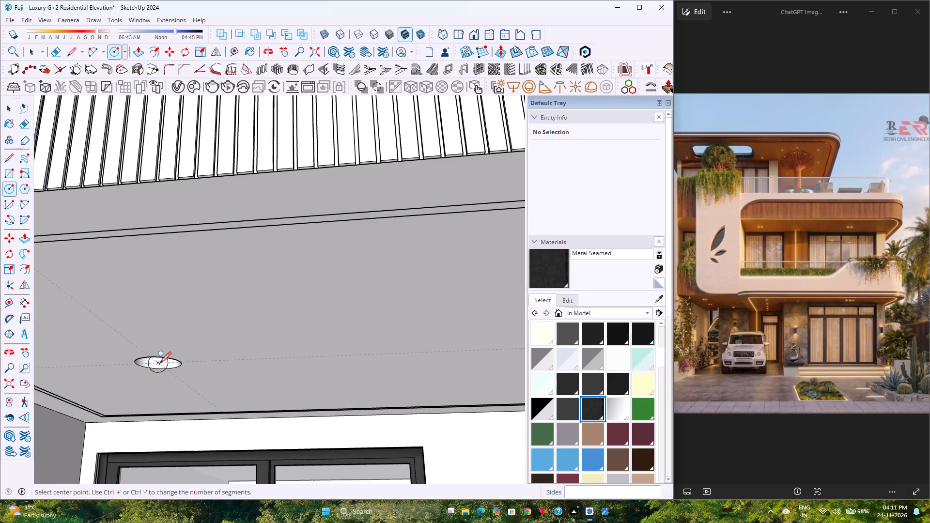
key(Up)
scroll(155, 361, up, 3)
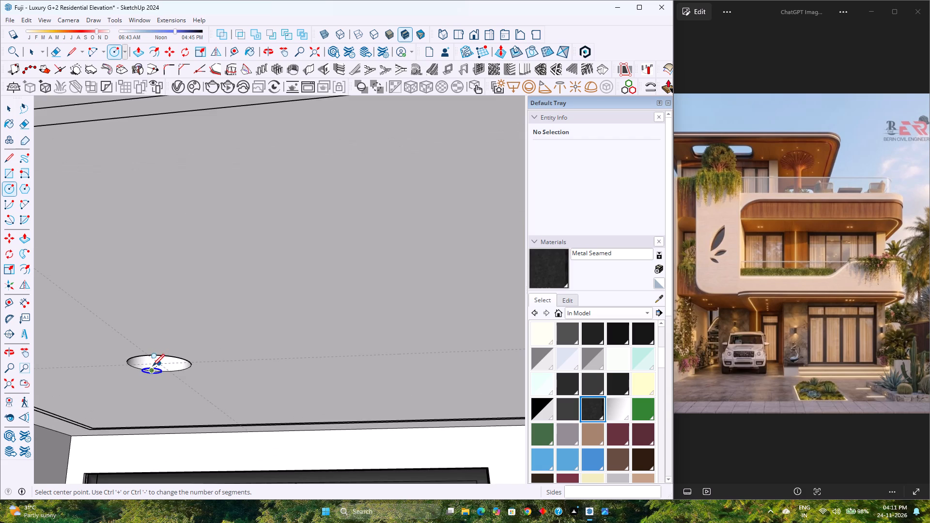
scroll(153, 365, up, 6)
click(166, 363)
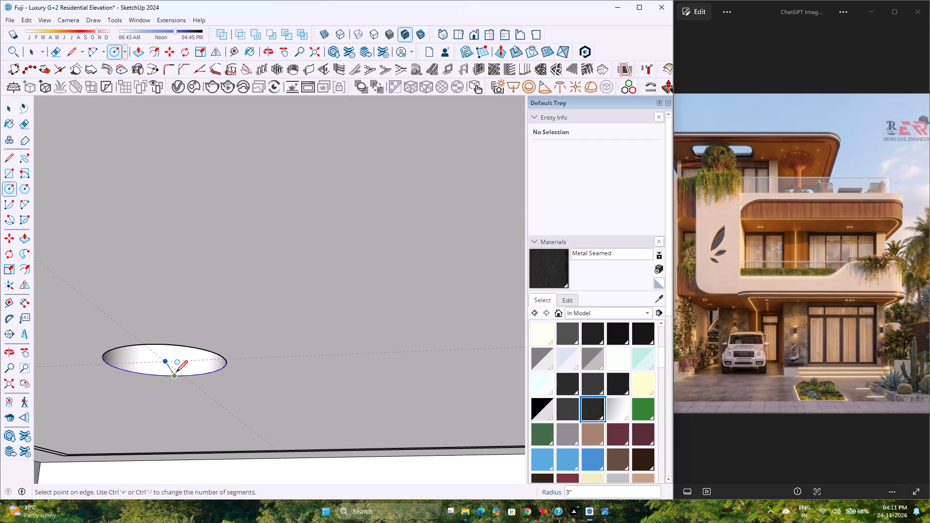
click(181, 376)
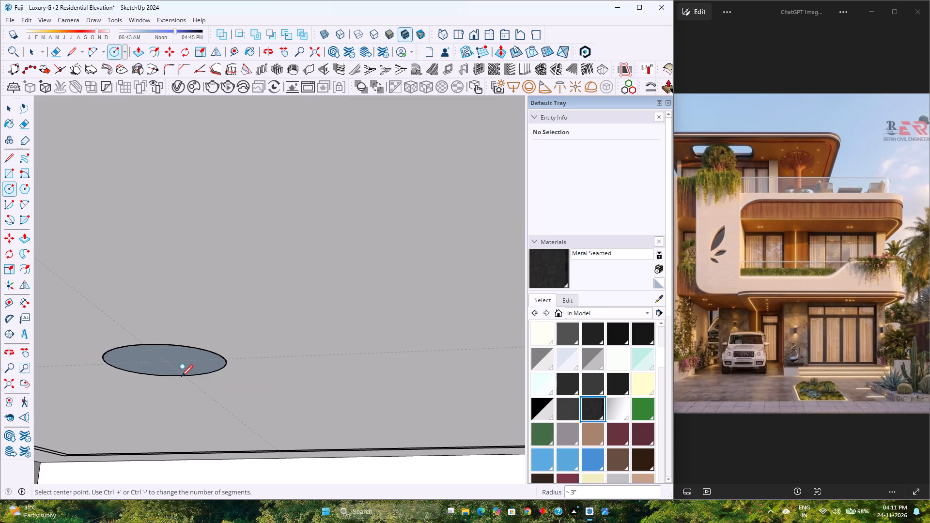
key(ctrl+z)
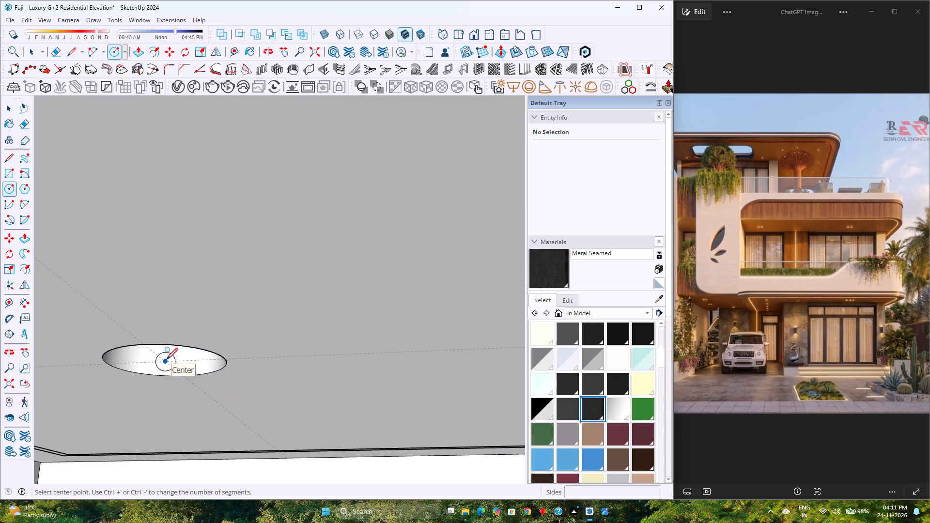
Draw a horizontal circle of 2" radius centred on the mouth of the same end recess.
key(Up)
click(166, 359)
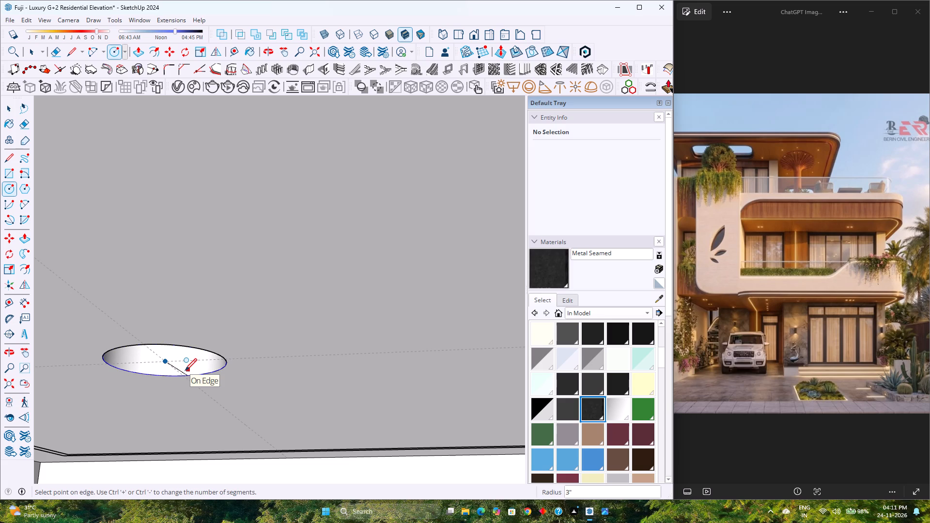
key(2)
key(Return)
key(space)
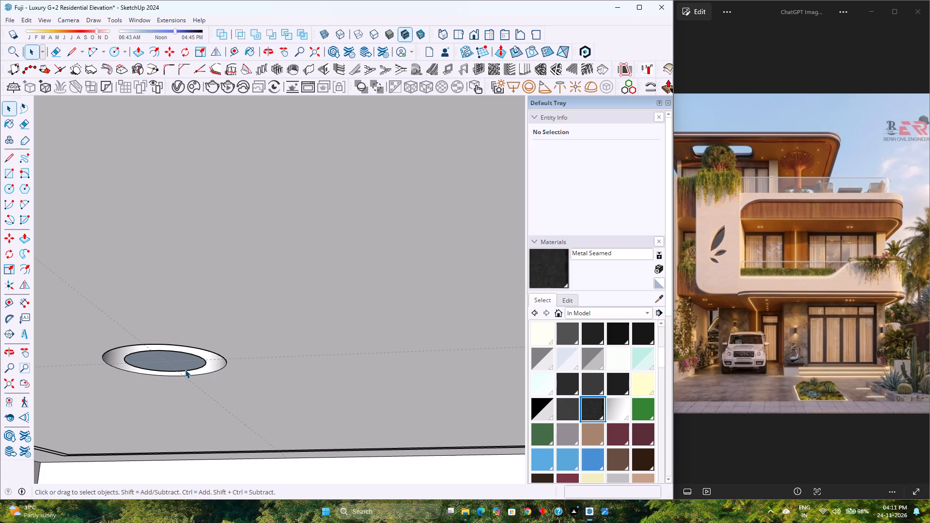
Make the 2" radius circle's face and edge a component with the definition name 3.
scroll(185, 369, up, 4)
middle_drag(183, 369, 203, 313)
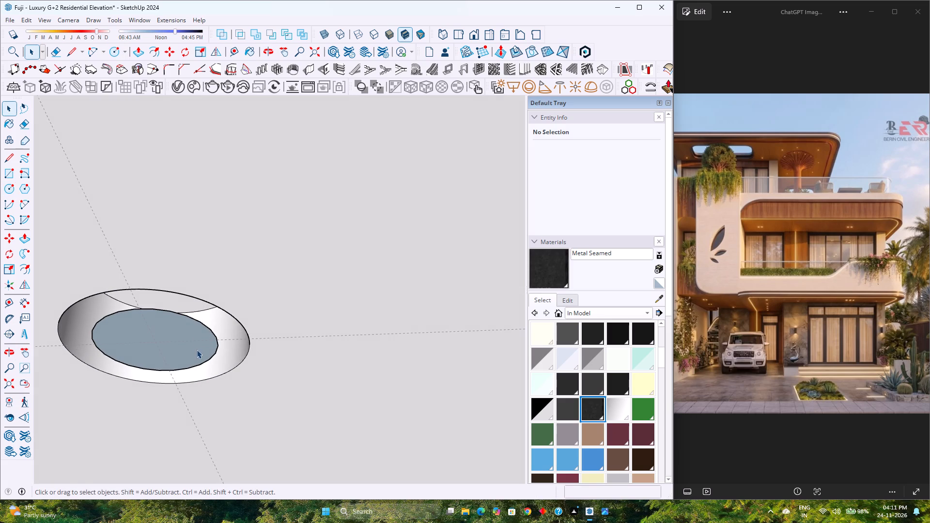
double_click(202, 352)
right_click(202, 352)
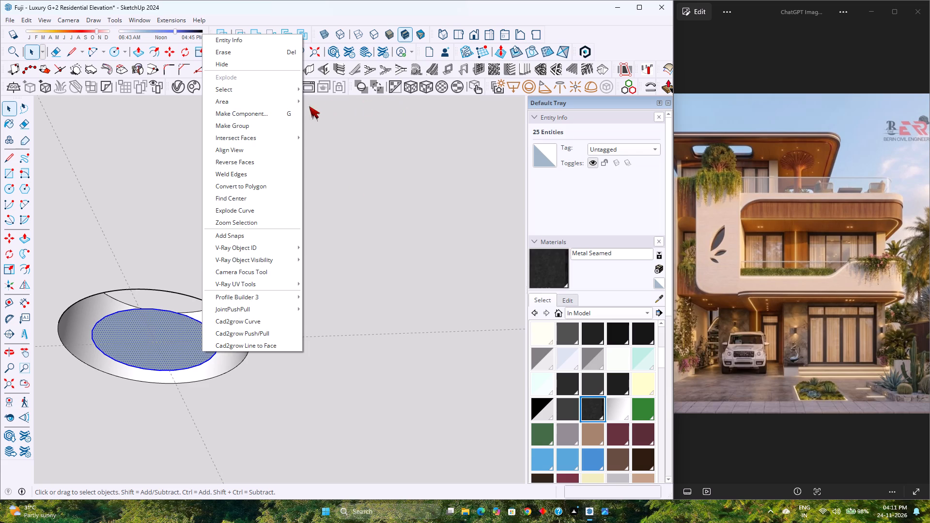
click(266, 114)
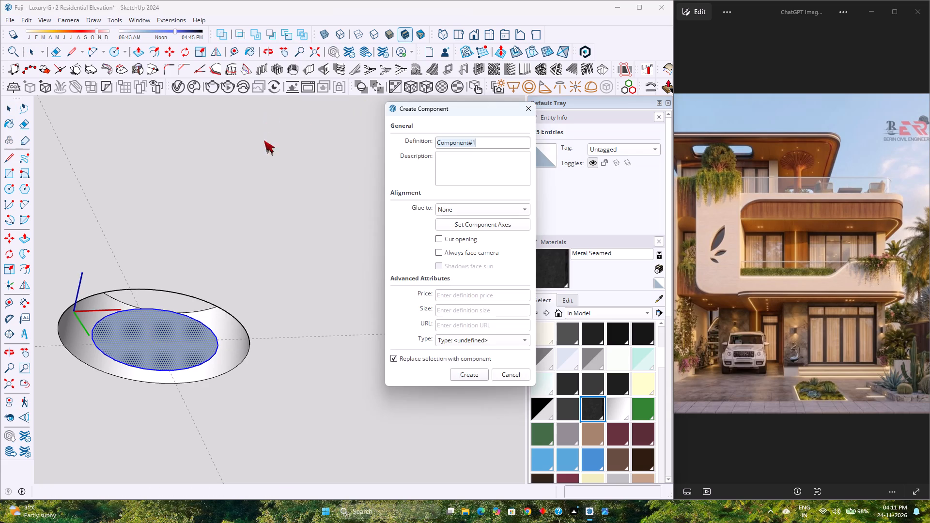
key(3)
key(Return)
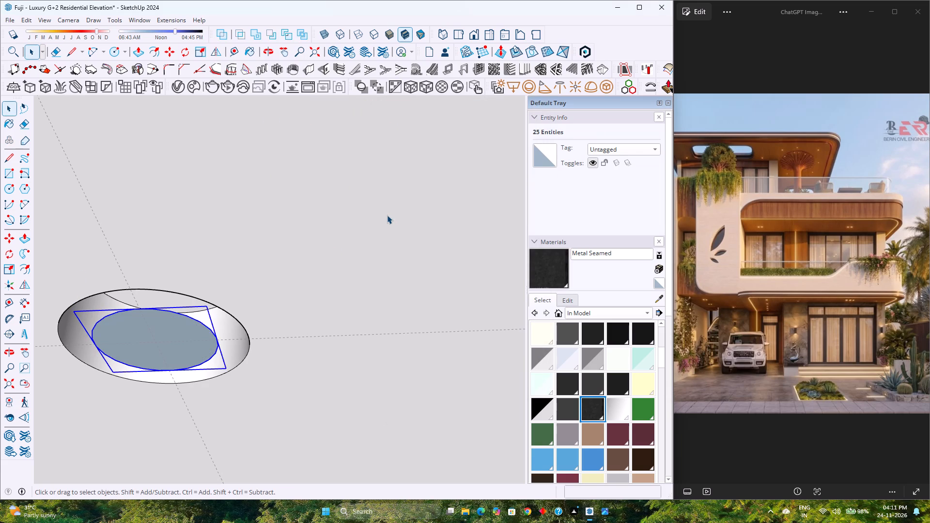
Copy the disc component 18' 8" to the centre of the recess at the rounded-corner end and divide the distance into 4 equal intervals.
key(m)
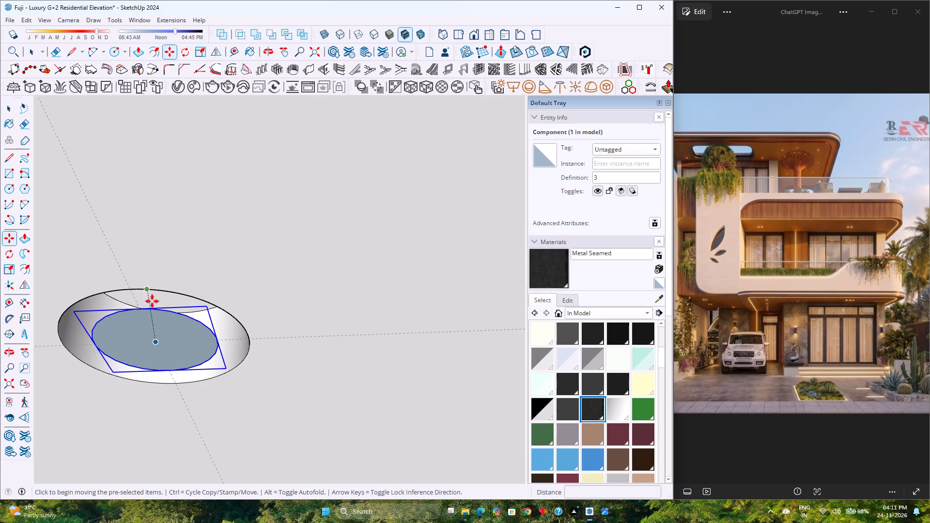
click(156, 343)
scroll(188, 351, down, 2)
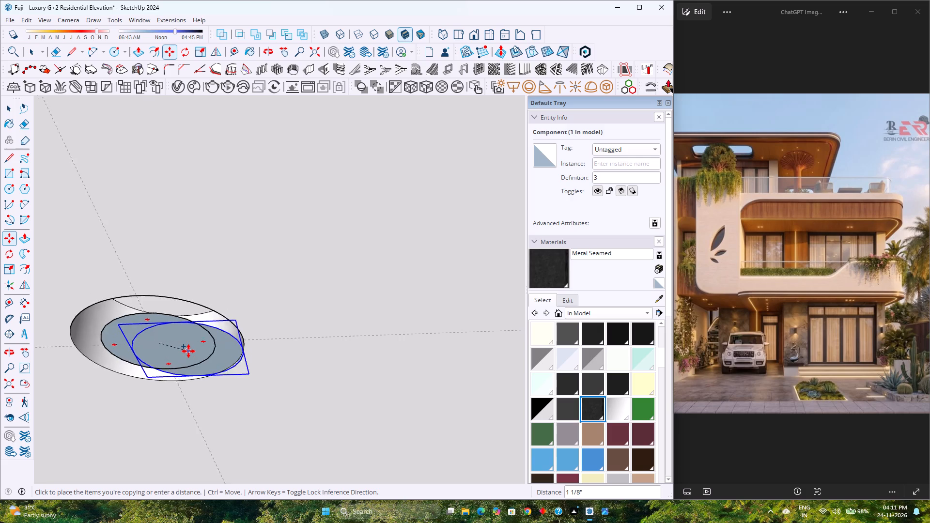
scroll(188, 351, down, 20)
scroll(188, 351, down, 3)
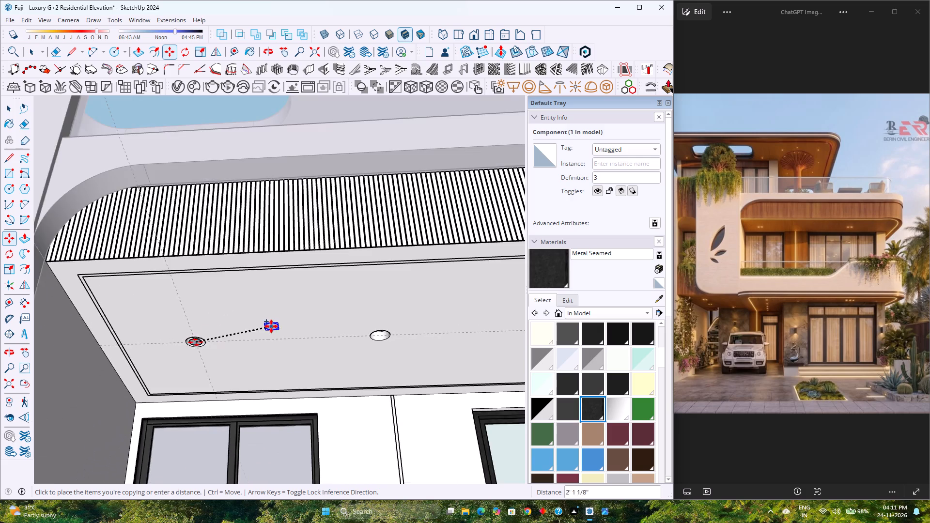
shift+middle_drag(271, 326, 29, 351)
scroll(44, 348, down, 13)
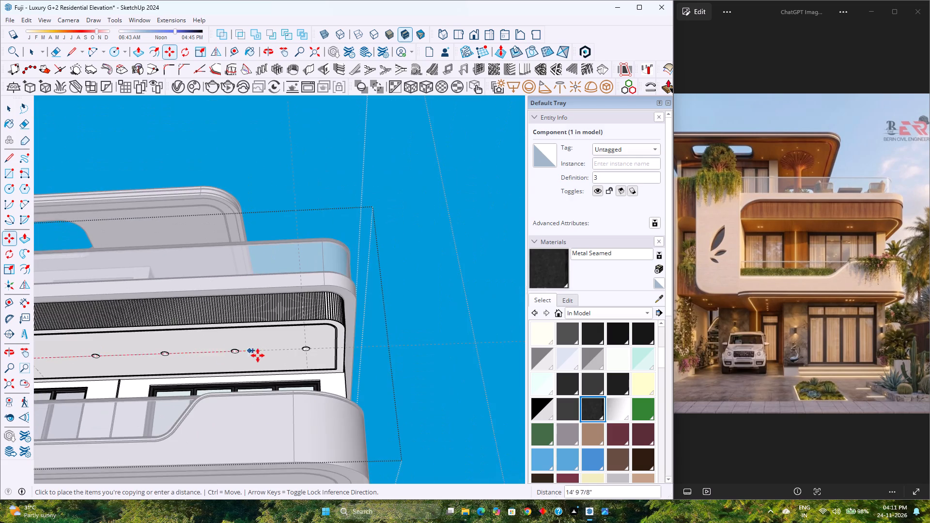
scroll(263, 355, up, 5)
scroll(317, 352, up, 13)
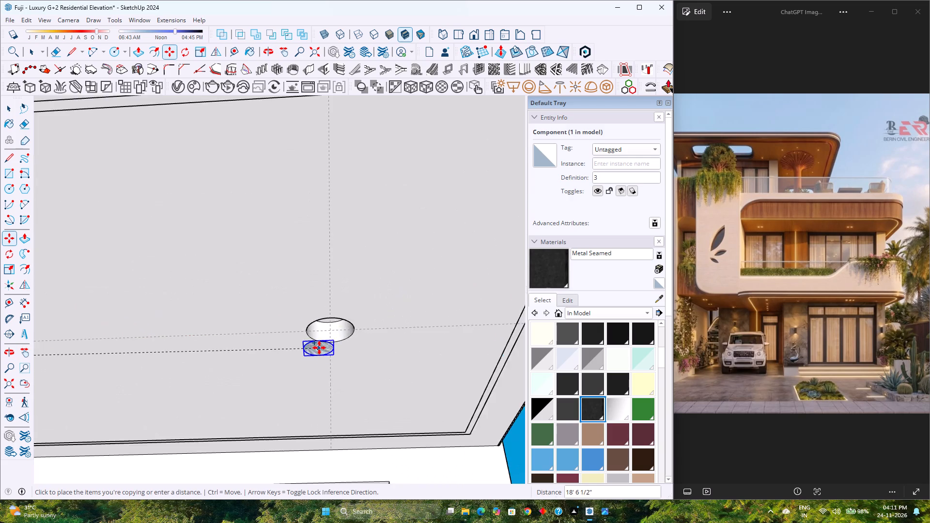
scroll(319, 348, up, 3)
click(337, 321)
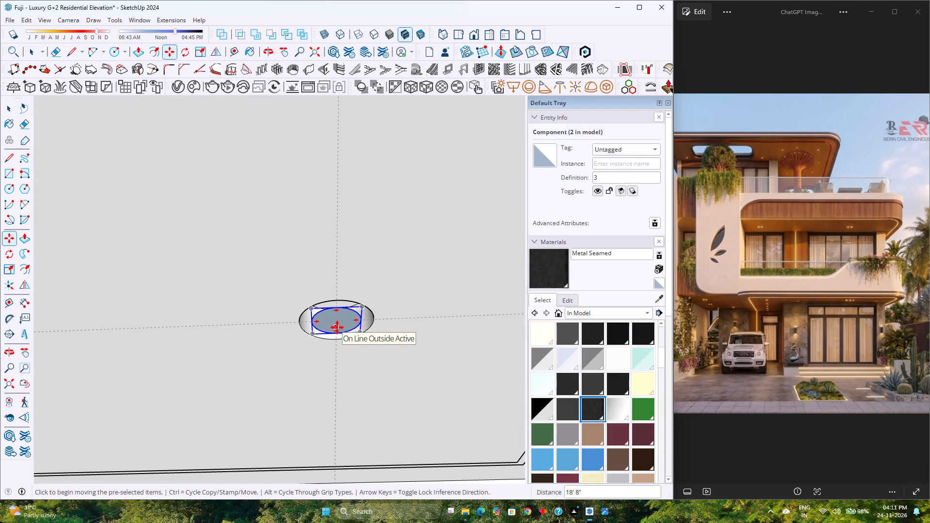
text(/4)
key(Return)
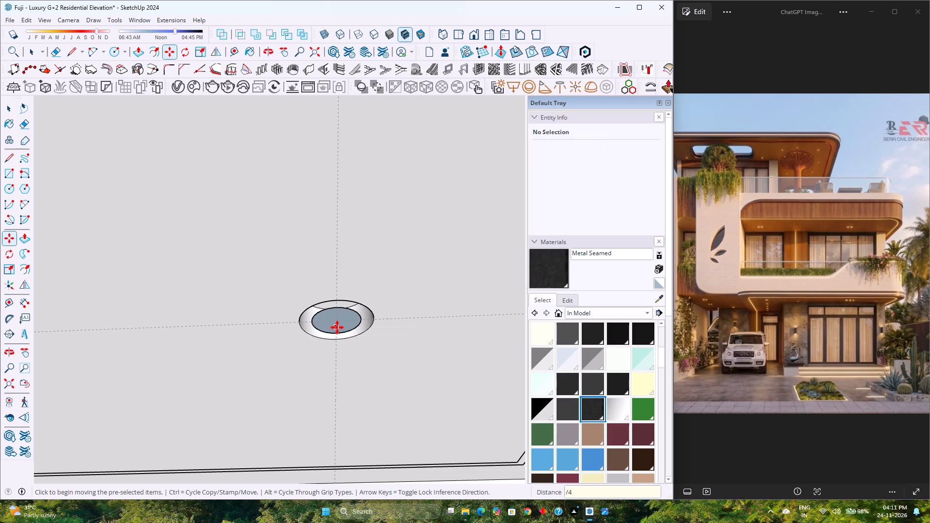
scroll(369, 308, down, 20)
scroll(369, 308, down, 1)
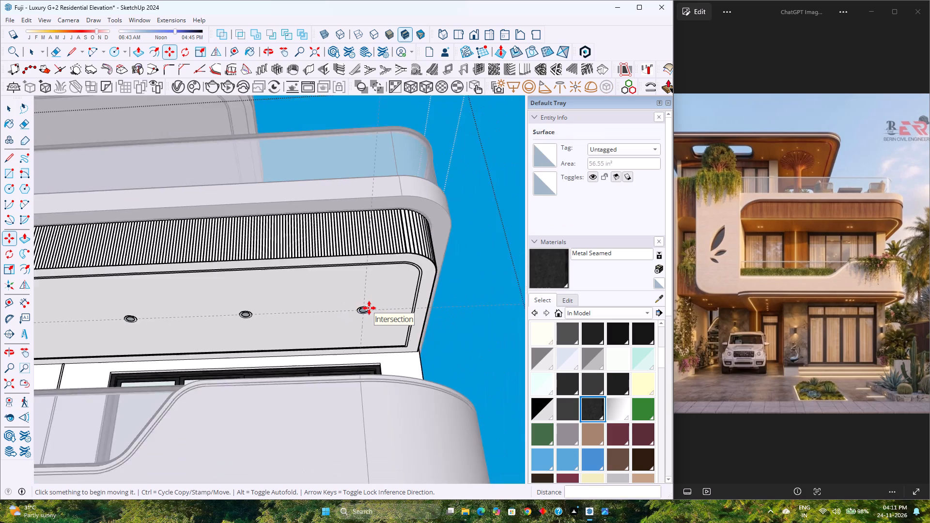
scroll(369, 308, down, 3)
key(space)
Open the disc component in the recess at the rounded-corner end and set its circle's radius to 3".
scroll(367, 306, up, 15)
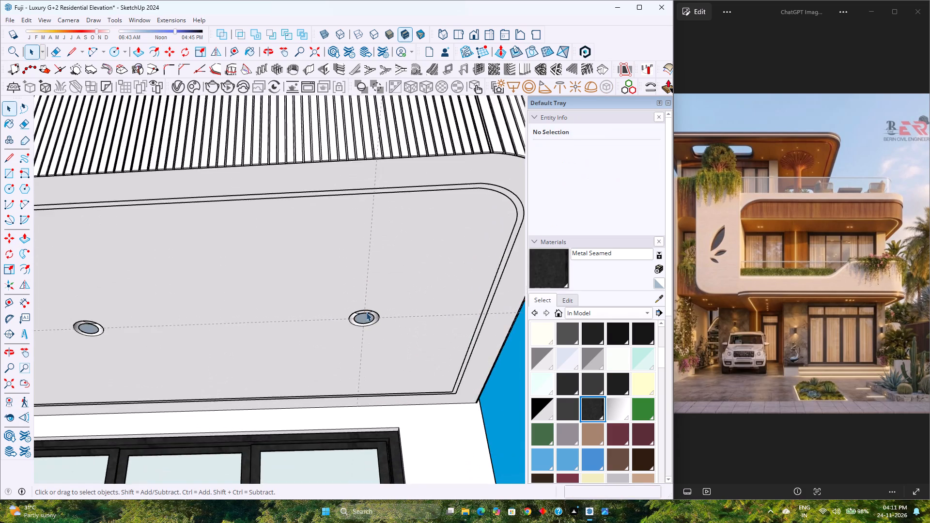
scroll(366, 312, up, 7)
double_click(366, 321)
scroll(366, 321, up, 3)
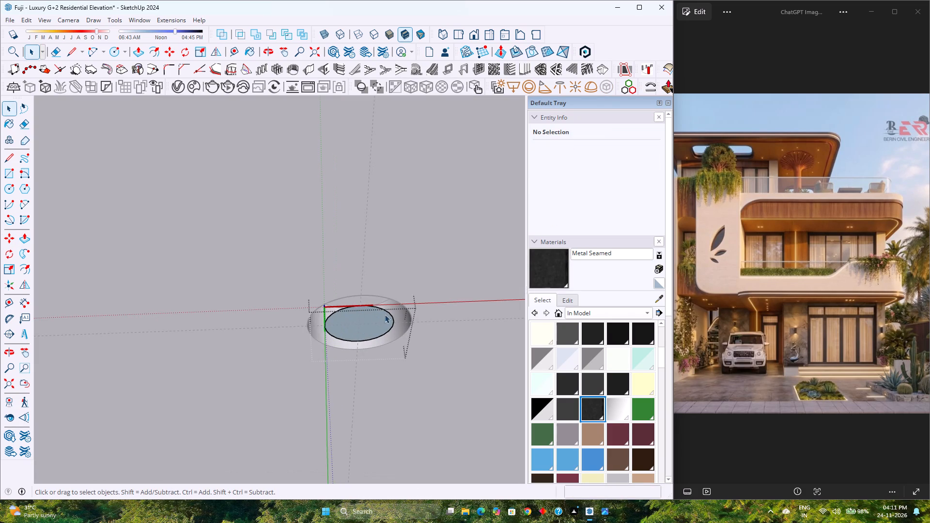
click(388, 312)
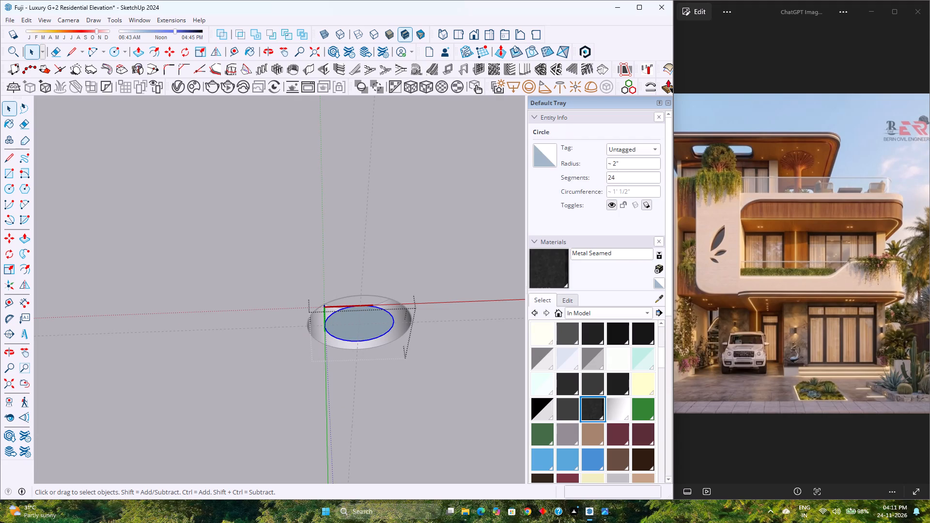
click(629, 173)
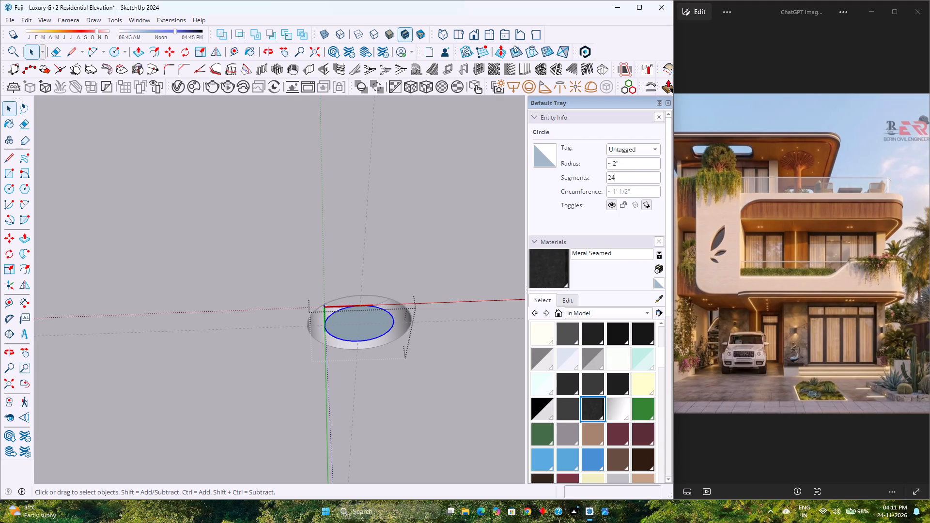
double_click(632, 163)
key(BackSpace)
key(BackSpace)
key(BackSpace)
key(BackSpace)
key(BackSpace)
key(BackSpace)
key(BackSpace)
key(BackSpace)
key(BackSpace)
key(BackSpace)
key(BackSpace)
text(3")
key(Return)
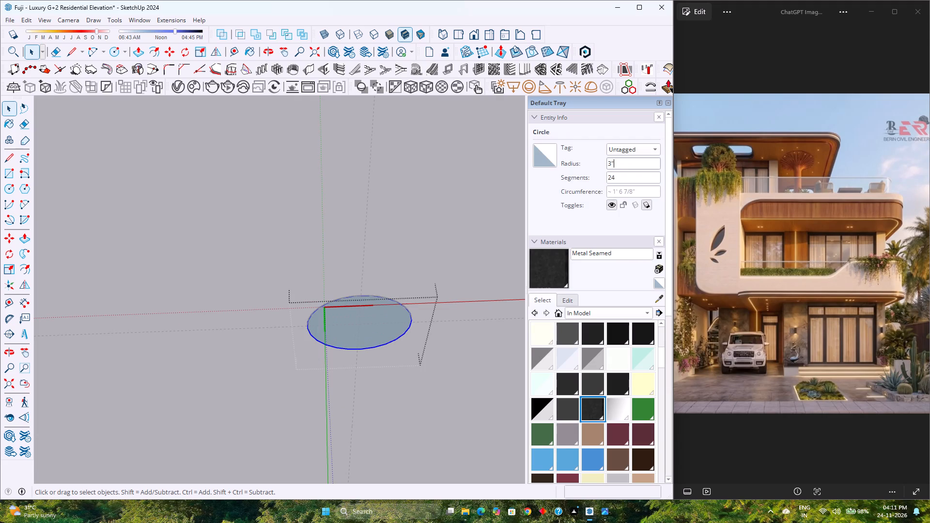
Set the disc circle's segment count to 240.
click(638, 176)
key(0)
key(Return)
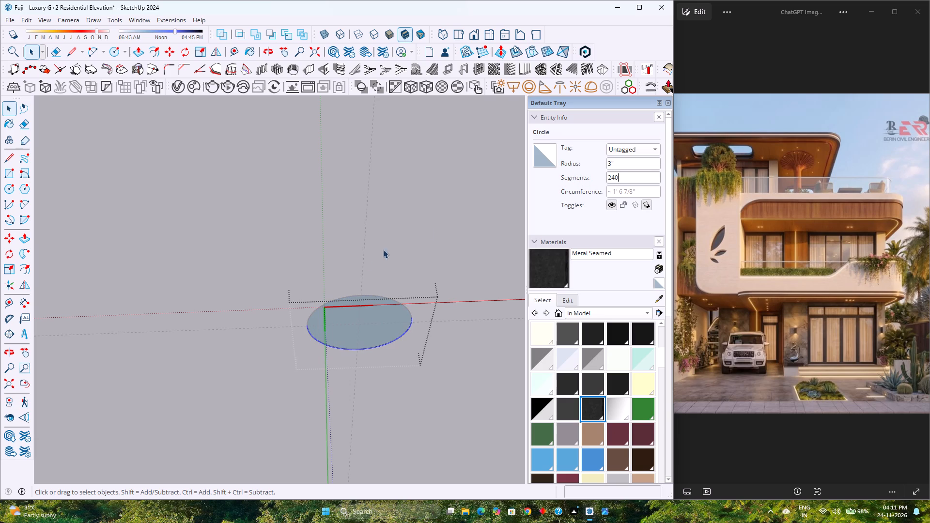
Extrude the disc's circular face downward 1.5" with Push/Pull.
click(360, 324)
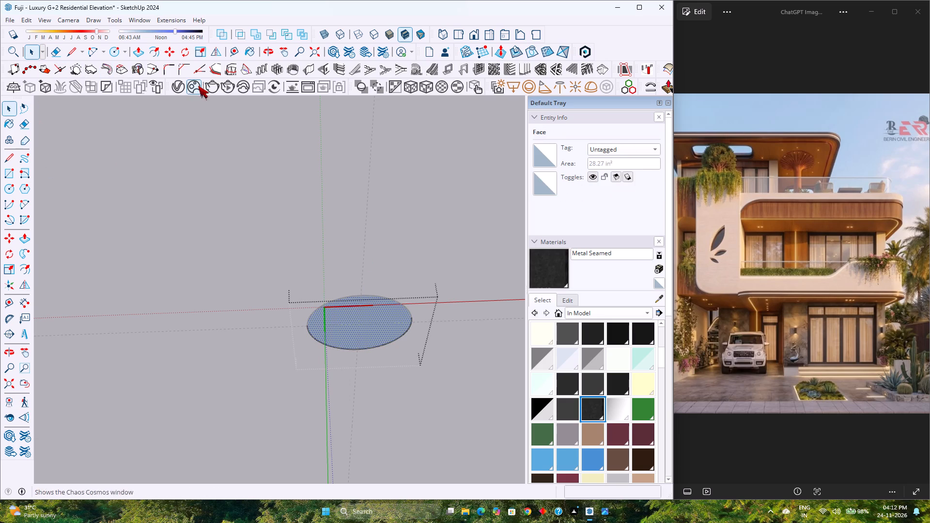
key(p)
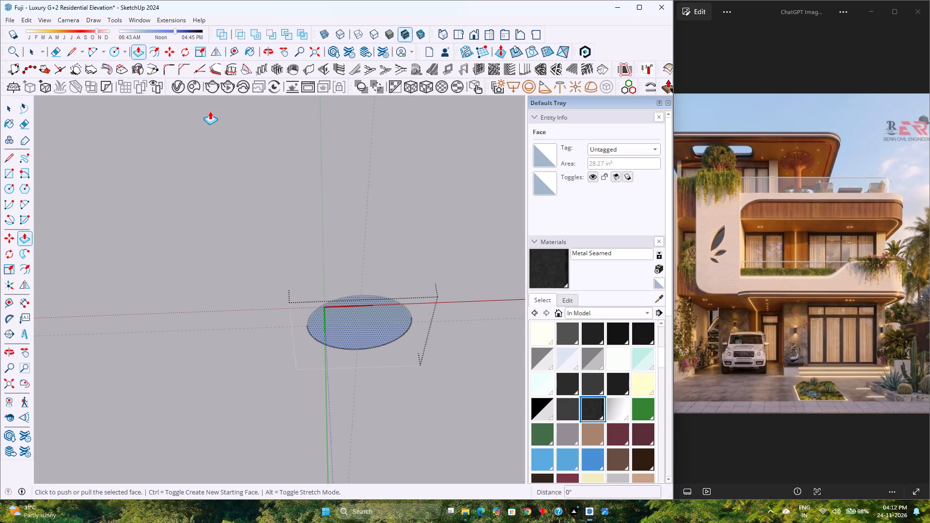
click(357, 325)
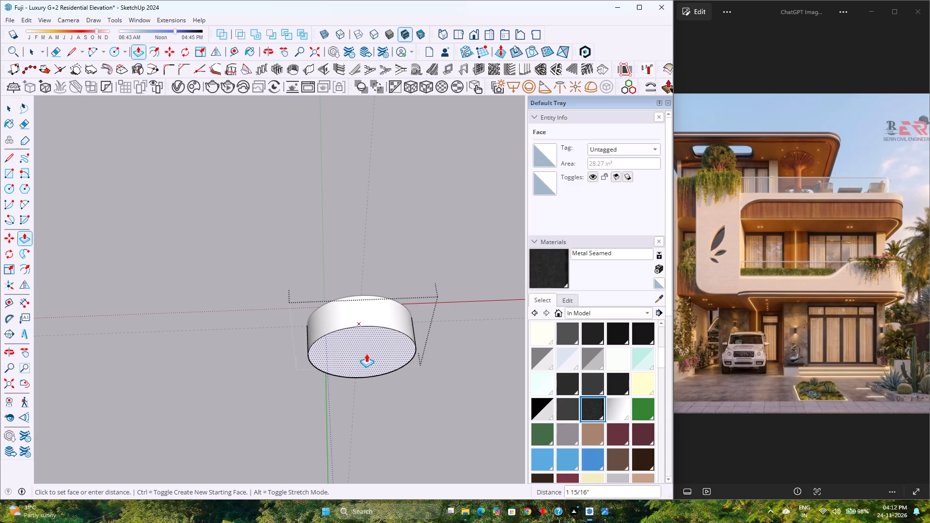
key(2)
key(Return)
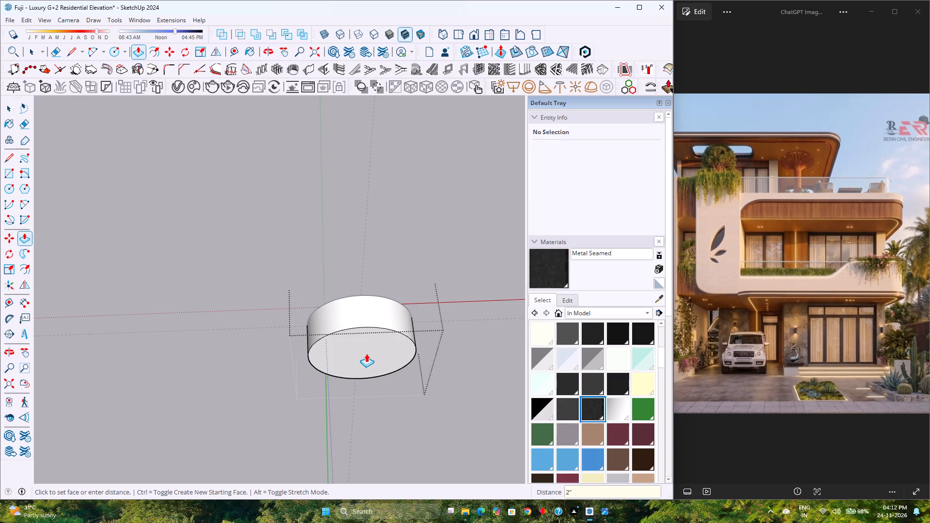
text(1.5)
key(Return)
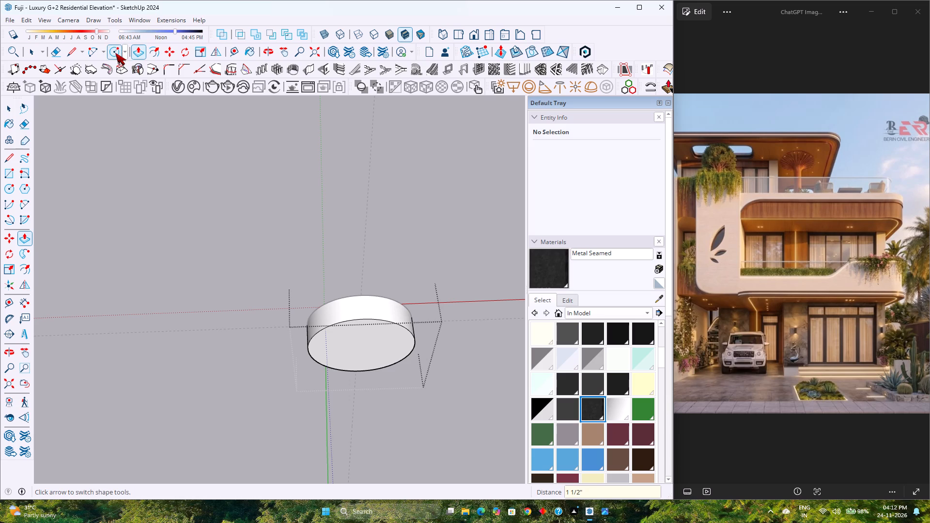
Offset the cylinder's bottom face inward about 3/16", and offset the resulting inner face inward about another 11/16".
click(151, 50)
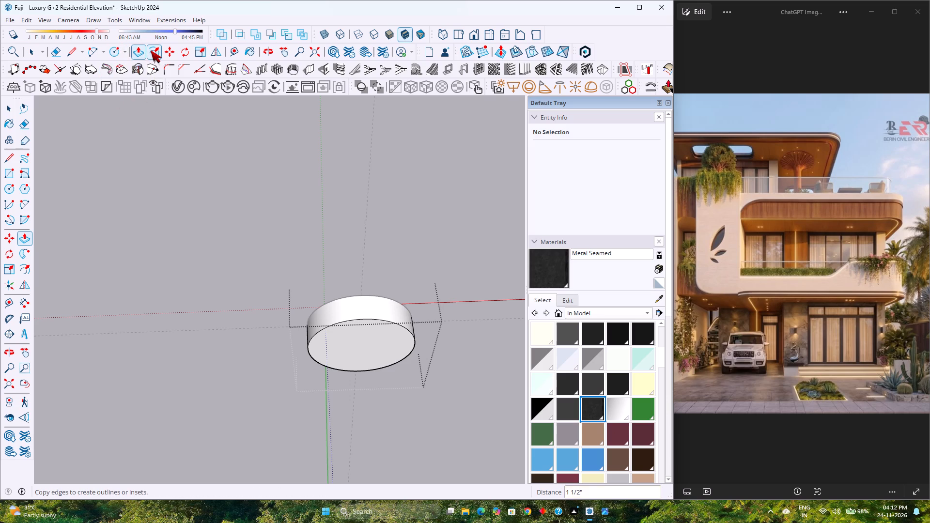
click(371, 326)
scroll(371, 329, up, 7)
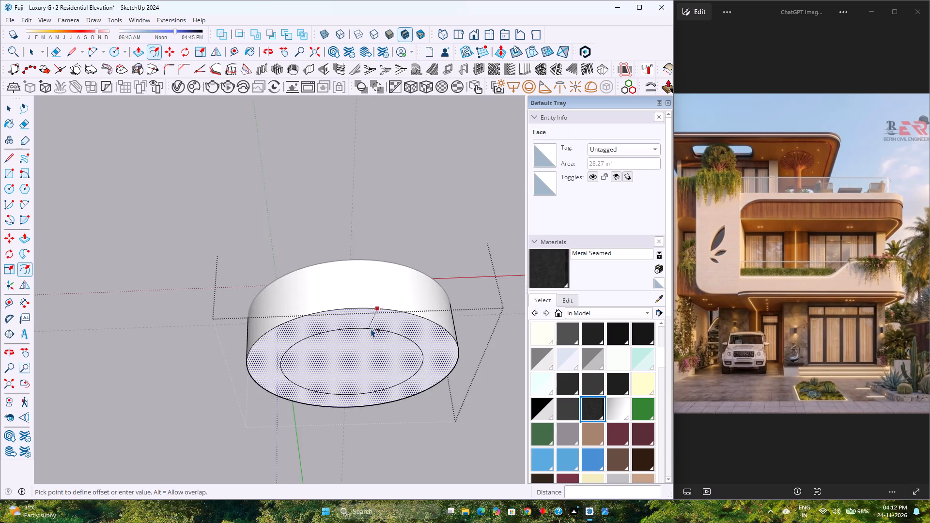
scroll(371, 329, up, 2)
middle_drag(371, 329, 363, 273)
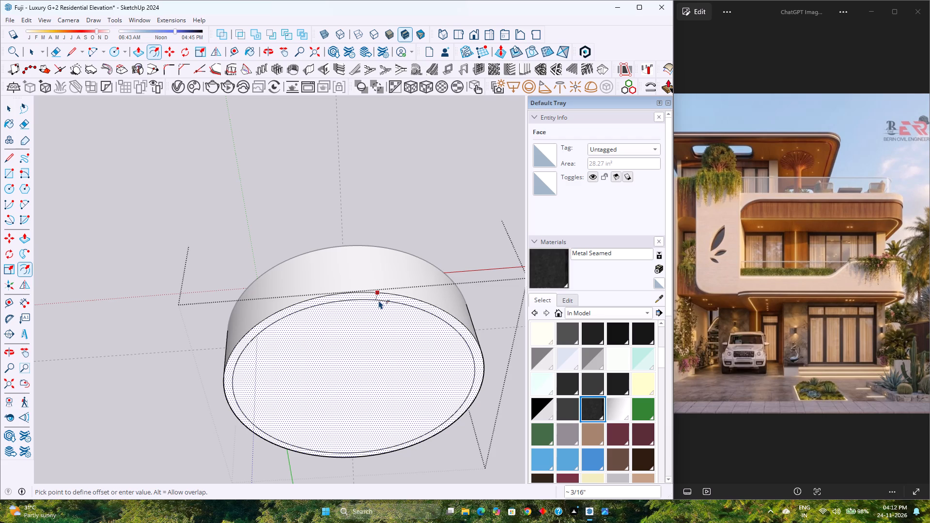
click(379, 300)
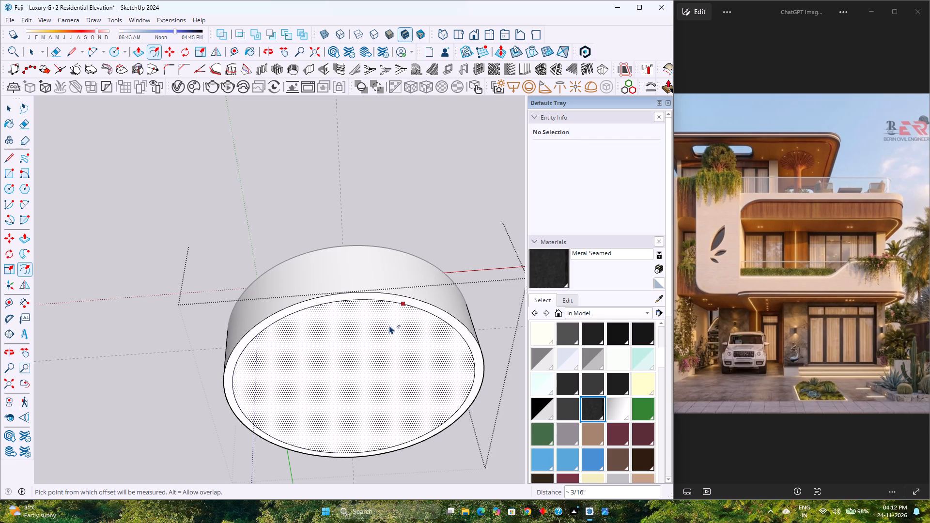
click(374, 338)
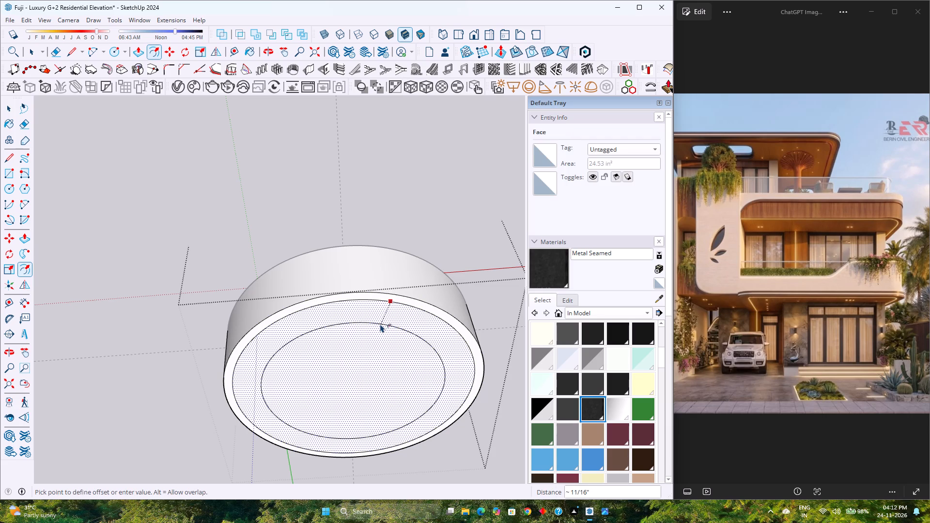
click(379, 325)
Recess the central disc upward in two increments of about 1/8", and the ring around it by one such increment.
middle_drag(394, 318, 352, 326)
middle_click(352, 326)
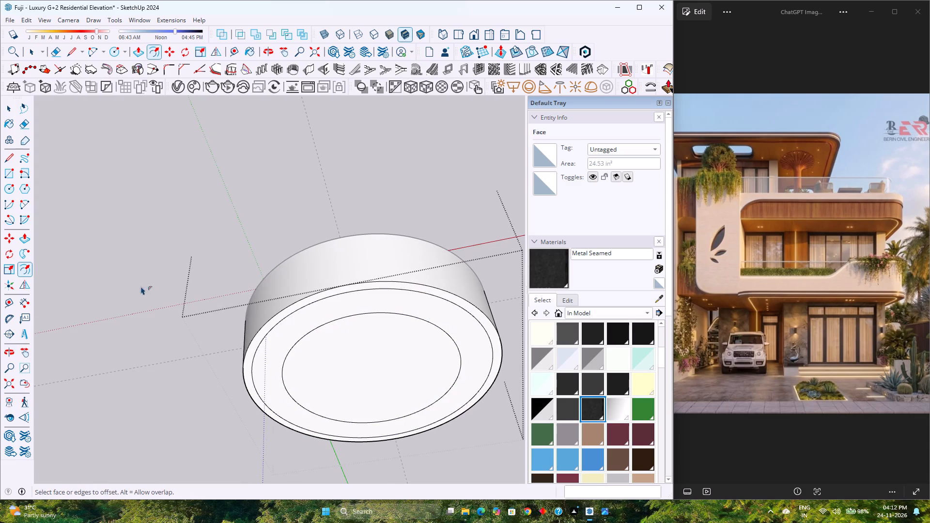
right_drag(115, 169, 142, 98)
click(128, 51)
click(137, 51)
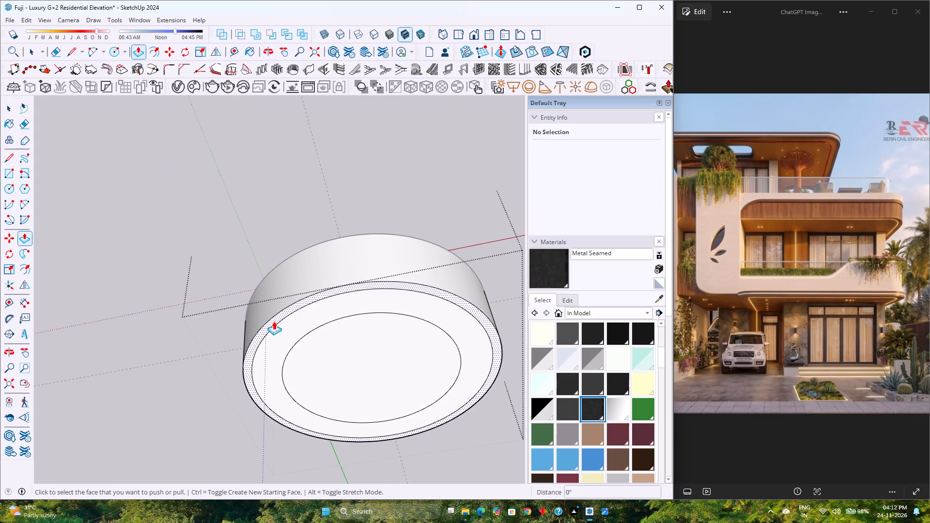
click(348, 348)
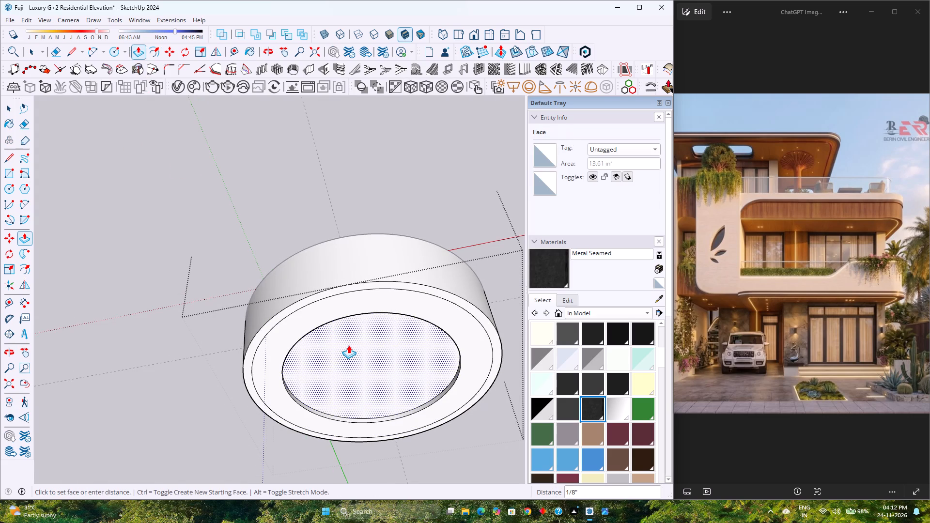
click(348, 345)
double_click(351, 367)
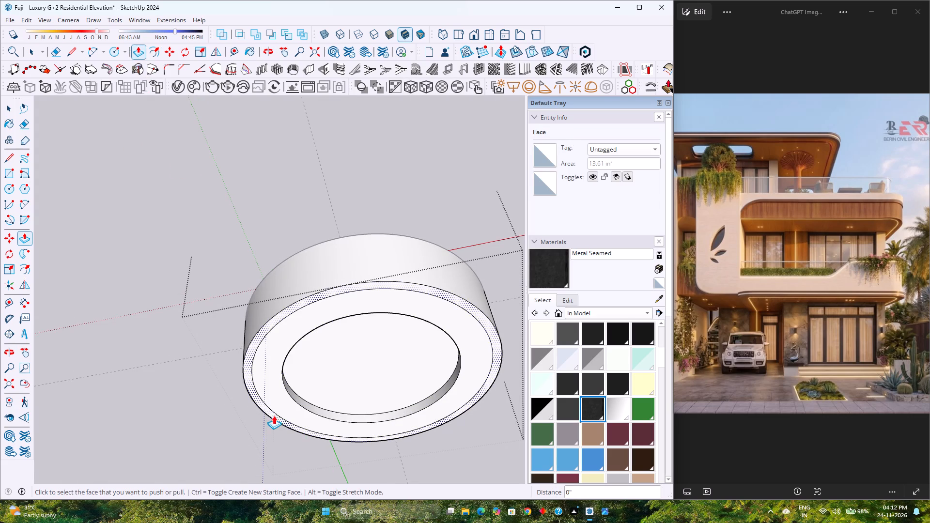
double_click(283, 405)
scroll(283, 405, down, 3)
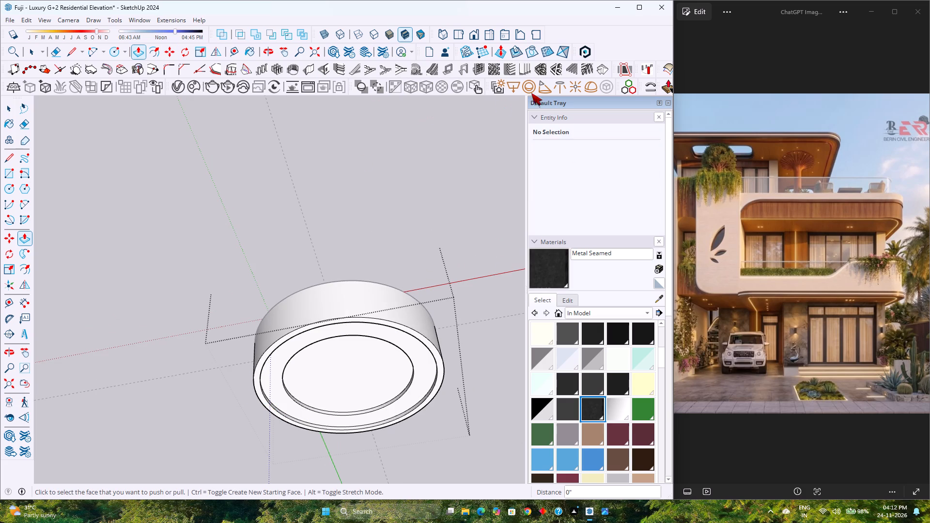
Place a V-Ray spot light pointing down at the centre of the fixture's recessed disc and leave the component.
click(545, 83)
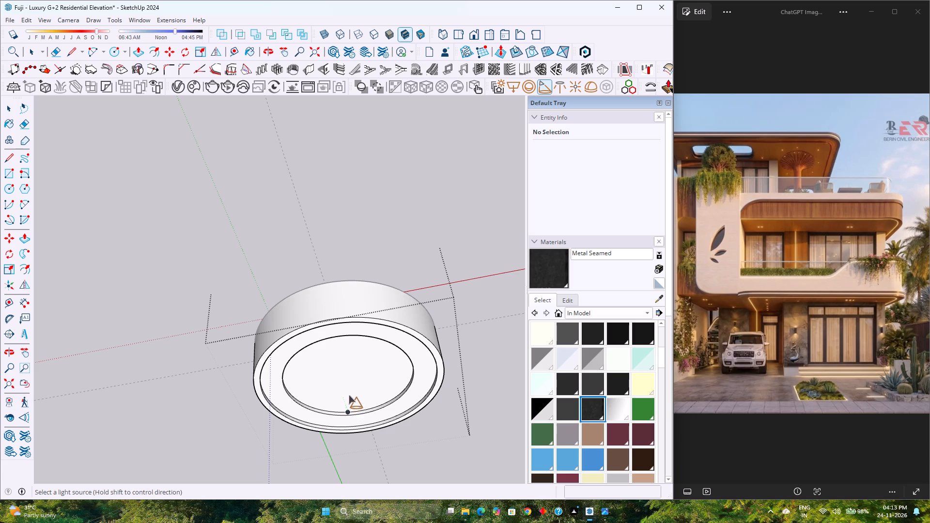
scroll(346, 380, up, 3)
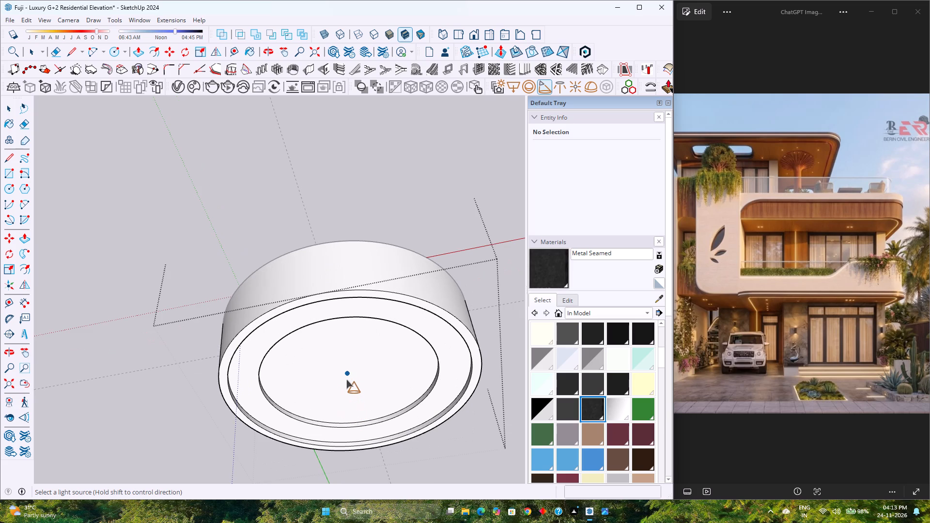
click(346, 380)
scroll(341, 372, down, 6)
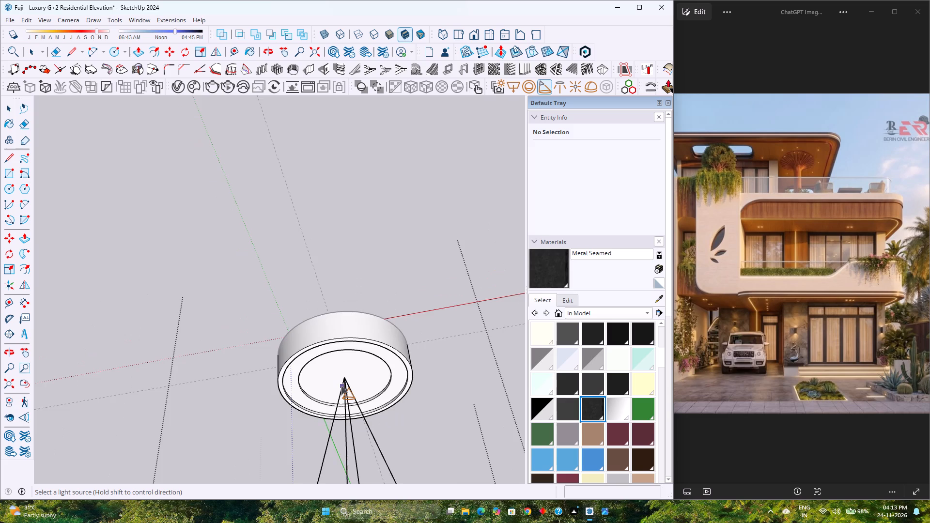
scroll(341, 386, down, 13)
key(space)
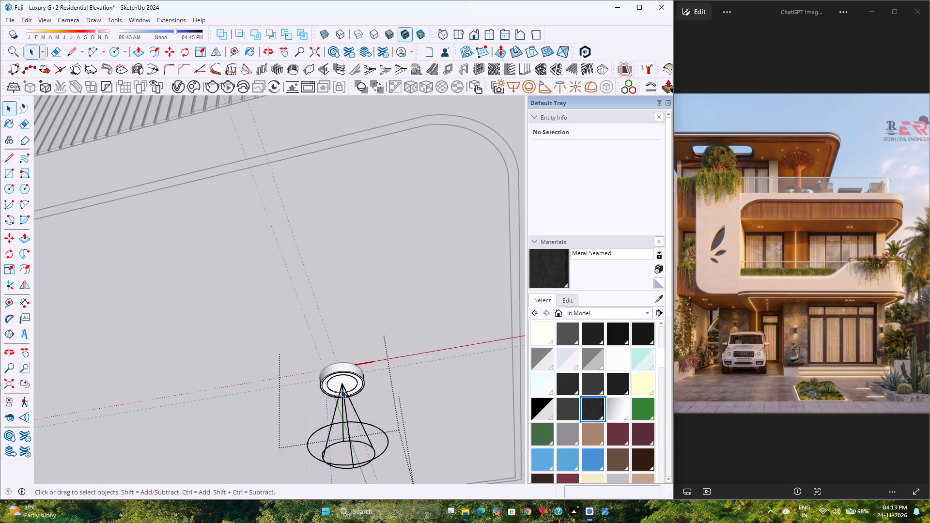
key(Escape)
Select all instances of the downlight component and move them straight up 1.5" along the blue axis toward the balcony ceiling.
click(346, 385)
right_click(346, 385)
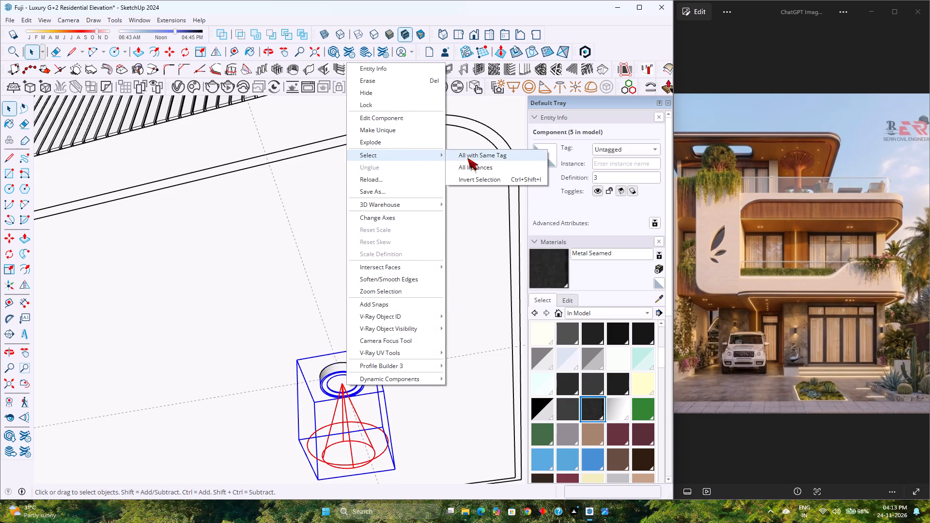
click(481, 169)
scroll(364, 359, down, 4)
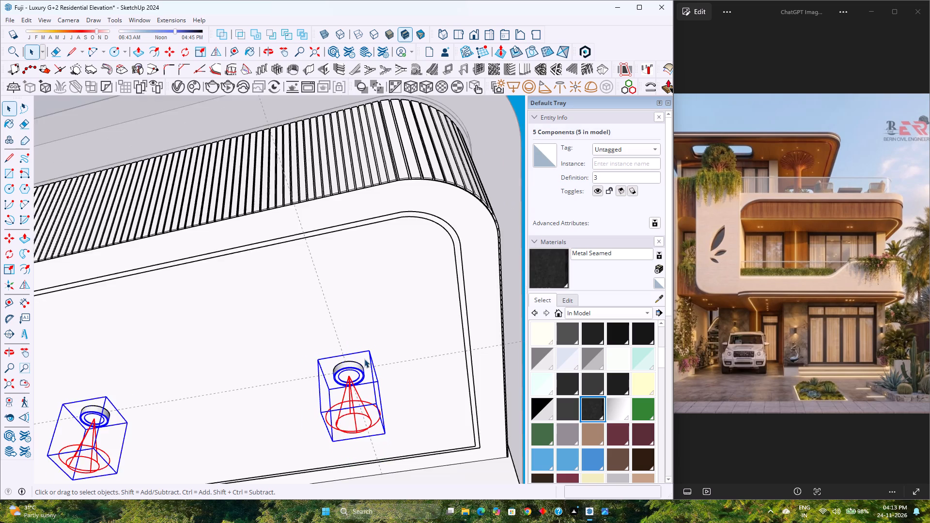
scroll(364, 359, down, 2)
middle_drag(364, 359, 375, 415)
middle_click(374, 415)
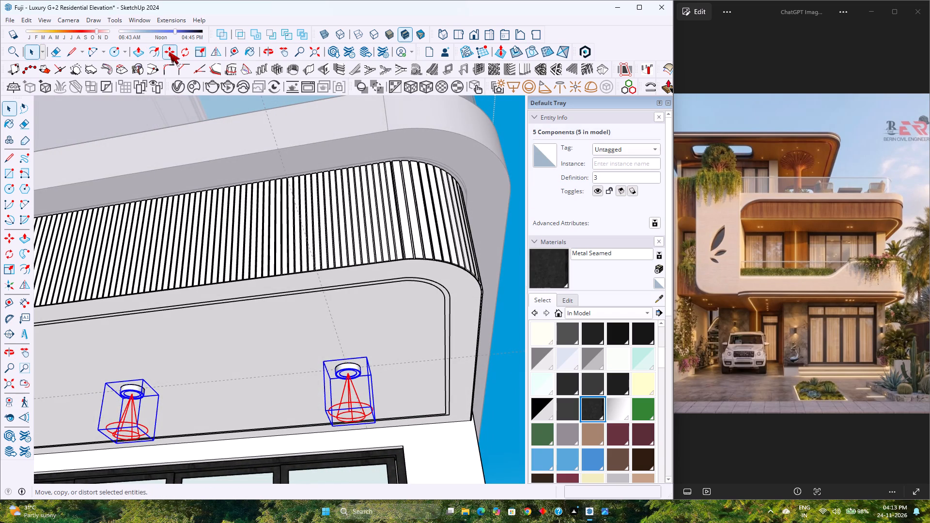
click(169, 52)
scroll(357, 389, up, 8)
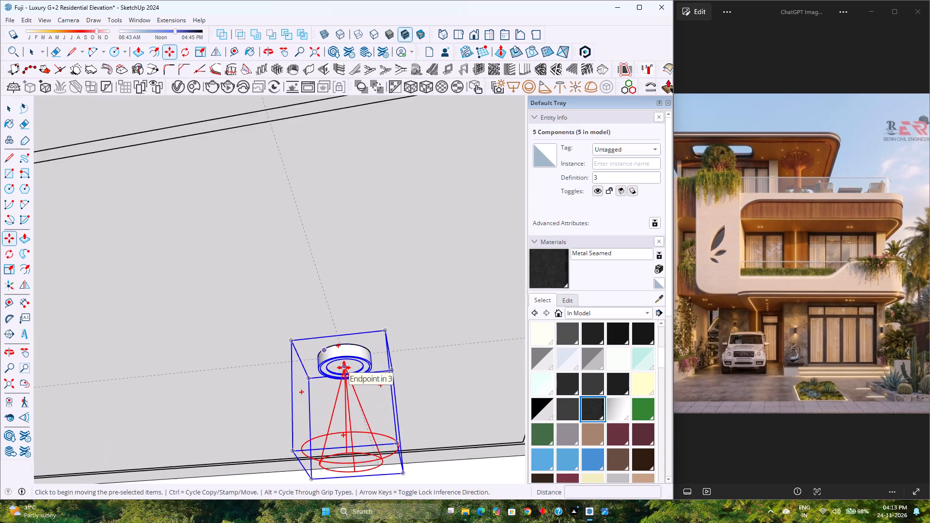
scroll(344, 368, up, 9)
click(345, 364)
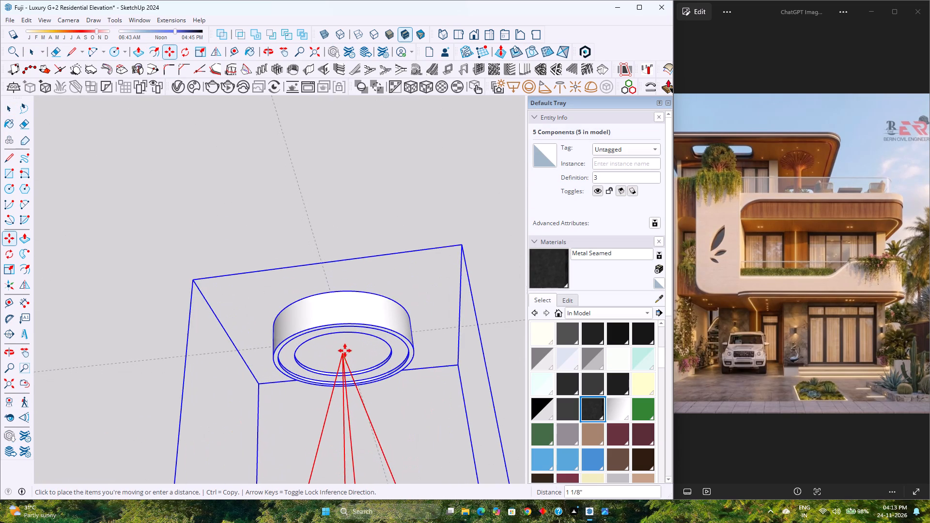
key(Up)
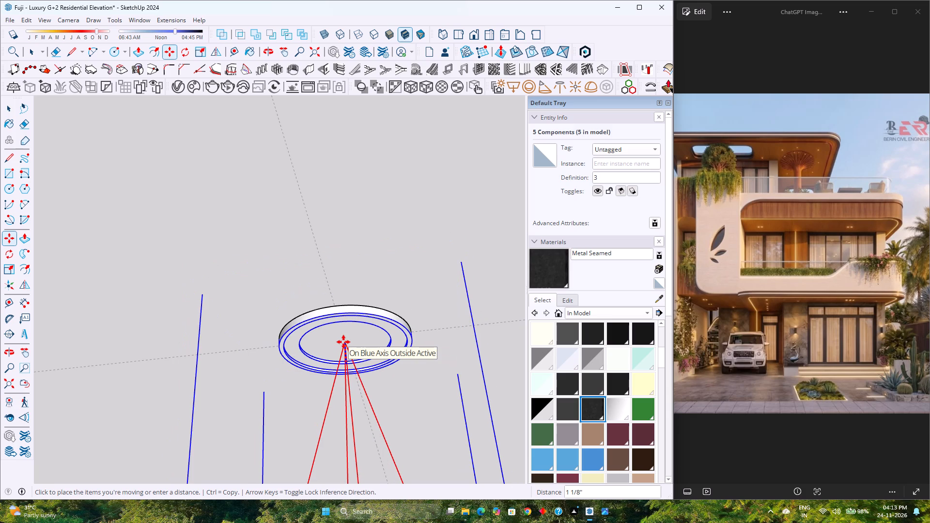
scroll(343, 342, up, 2)
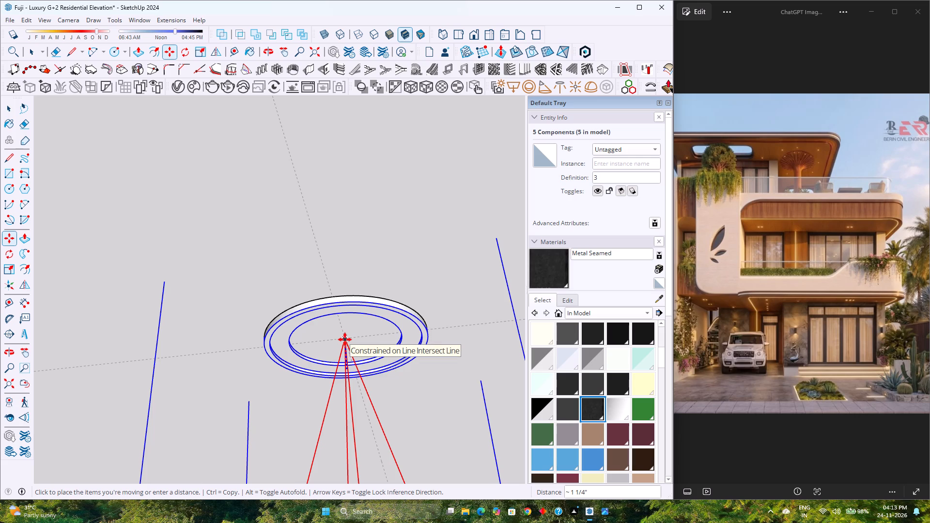
key(1)
text(.5)
key(Return)
Revise the downlights' upward move distance to 1.2", and finally to 1.1", and clear the selection.
key(1)
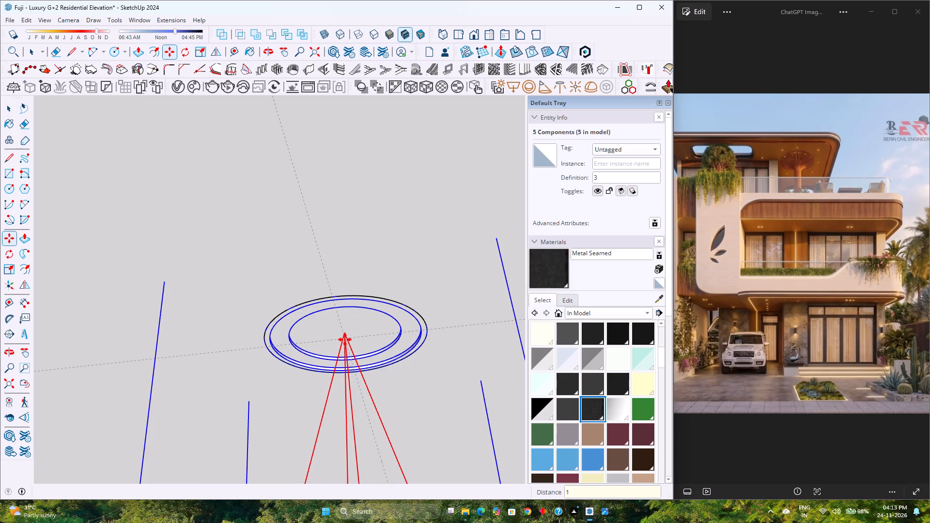
text(.2)
key(Return)
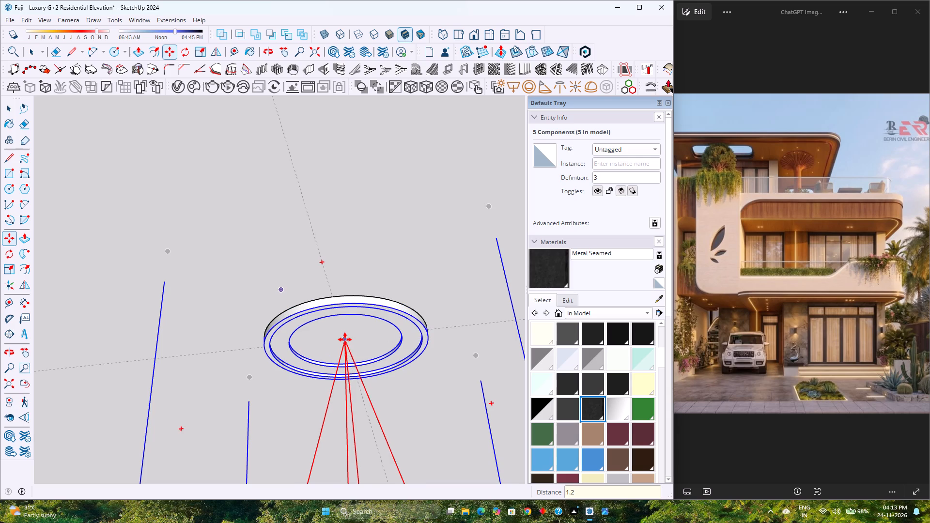
text(1.)
key(1)
key(Return)
key(space)
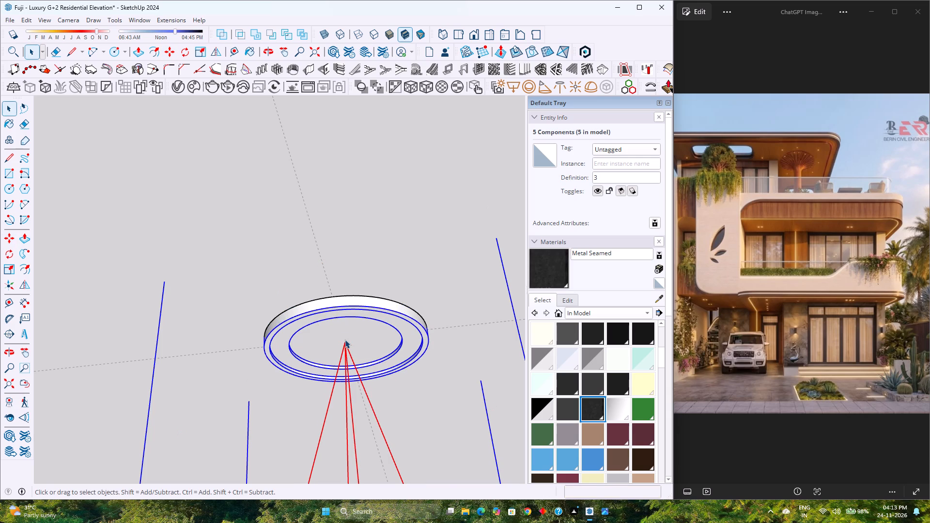
scroll(341, 339, down, 17)
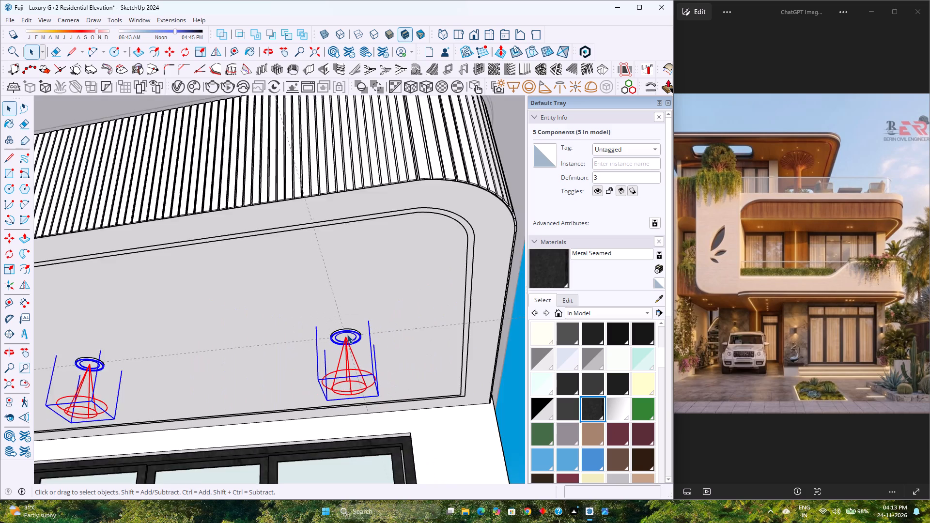
scroll(347, 335, down, 19)
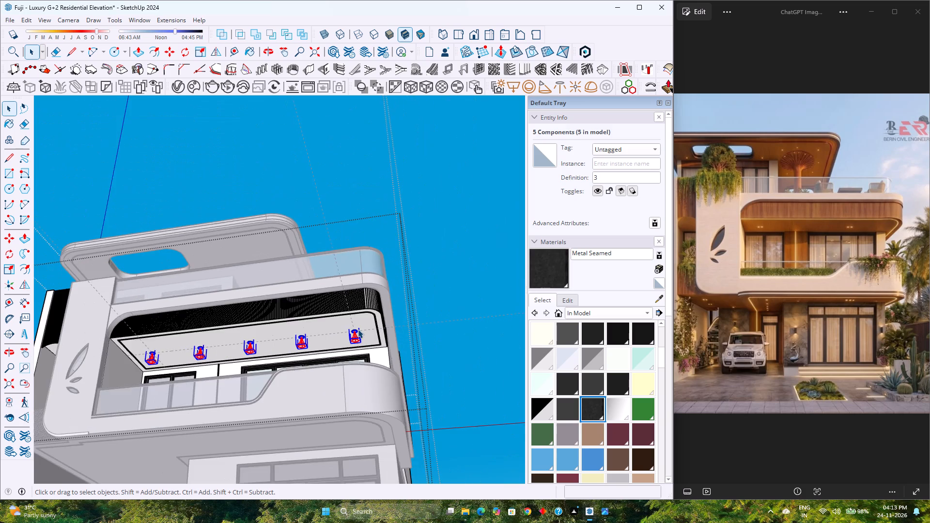
scroll(358, 329, down, 3)
click(453, 211)
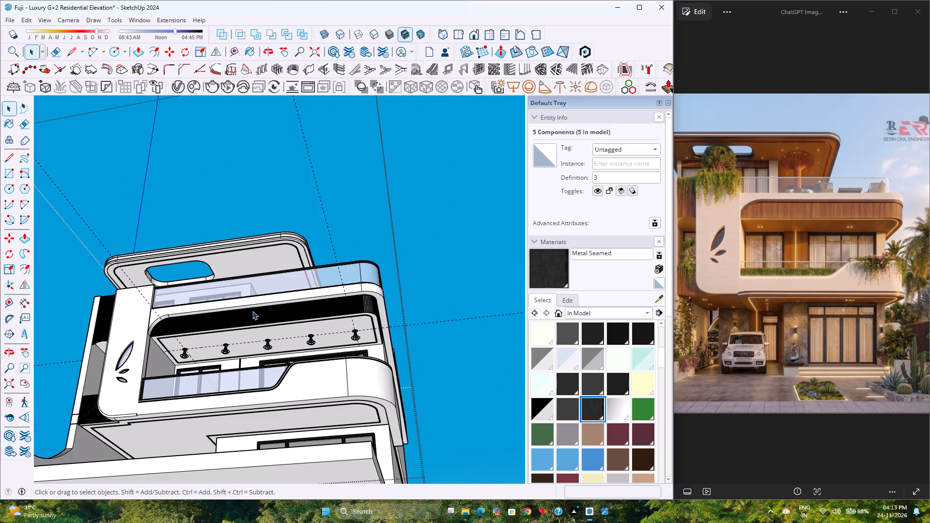
Delete all construction guides from the model.
click(22, 21)
click(80, 116)
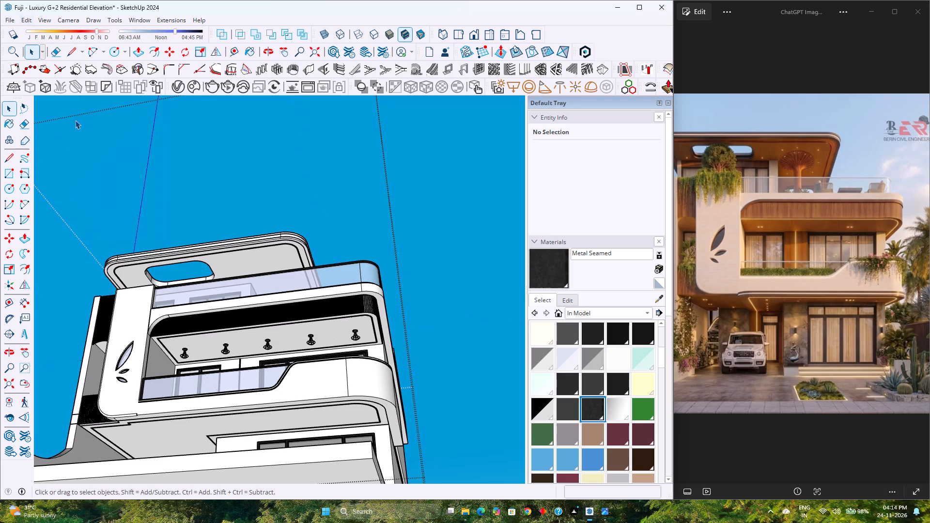
Examine the upper floors and the row of balcony downlights from a low front angle.
scroll(254, 280, up, 3)
middle_drag(258, 282, 320, 372)
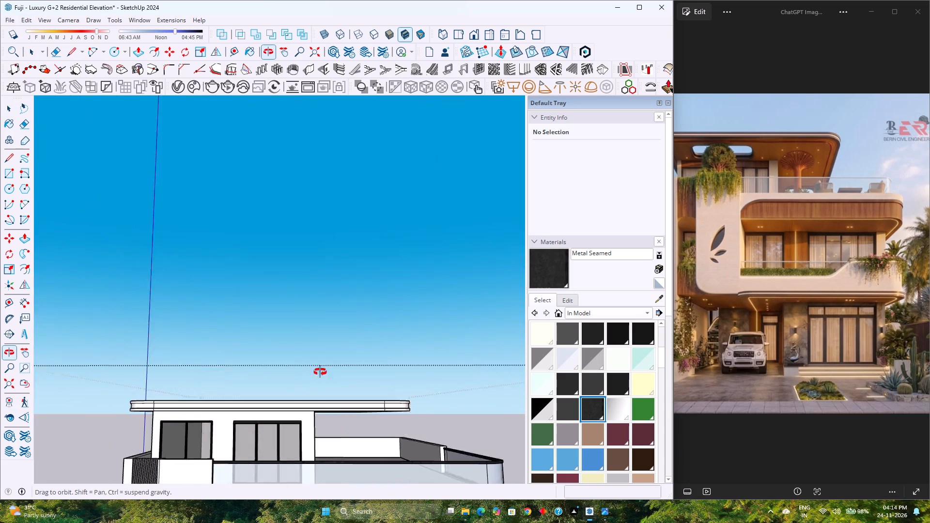
middle_drag(320, 372, 348, 331)
middle_click(344, 326)
middle_click(343, 325)
scroll(327, 321, down, 5)
middle_drag(364, 349, 269, 338)
middle_click(269, 338)
scroll(270, 336, up, 2)
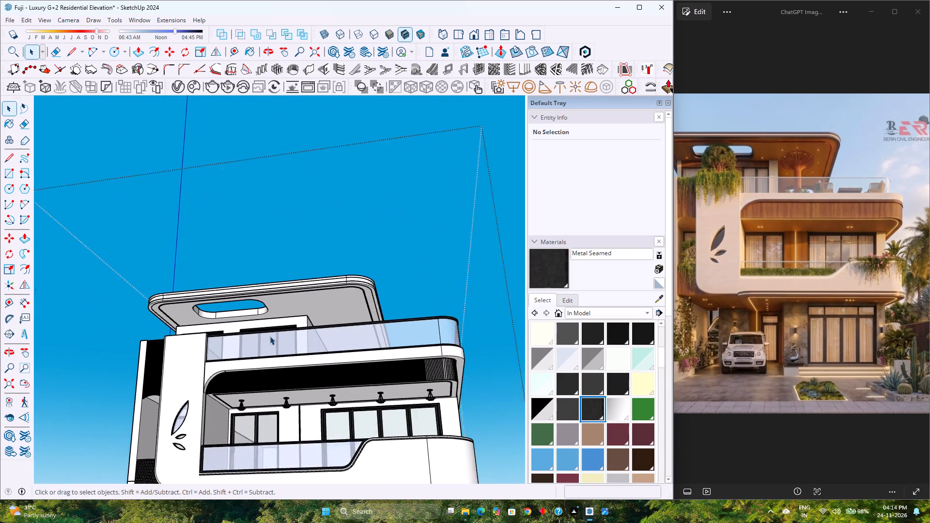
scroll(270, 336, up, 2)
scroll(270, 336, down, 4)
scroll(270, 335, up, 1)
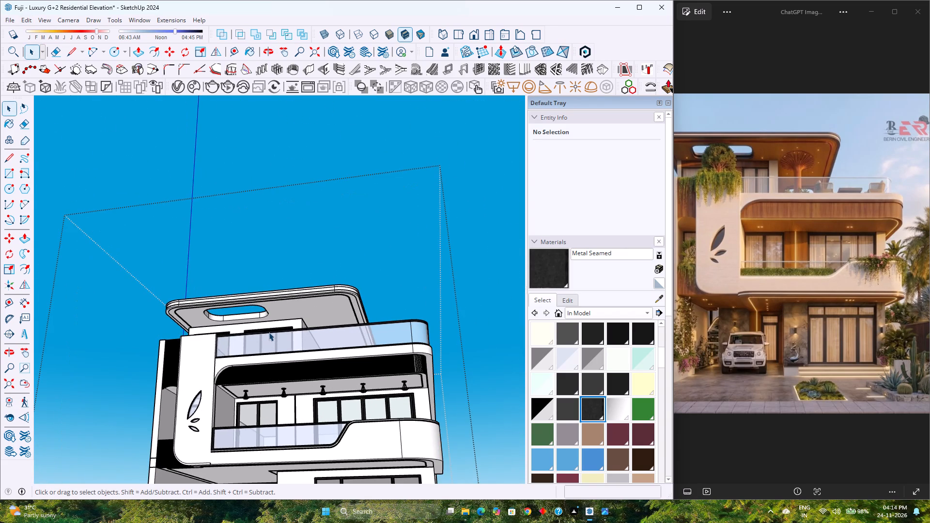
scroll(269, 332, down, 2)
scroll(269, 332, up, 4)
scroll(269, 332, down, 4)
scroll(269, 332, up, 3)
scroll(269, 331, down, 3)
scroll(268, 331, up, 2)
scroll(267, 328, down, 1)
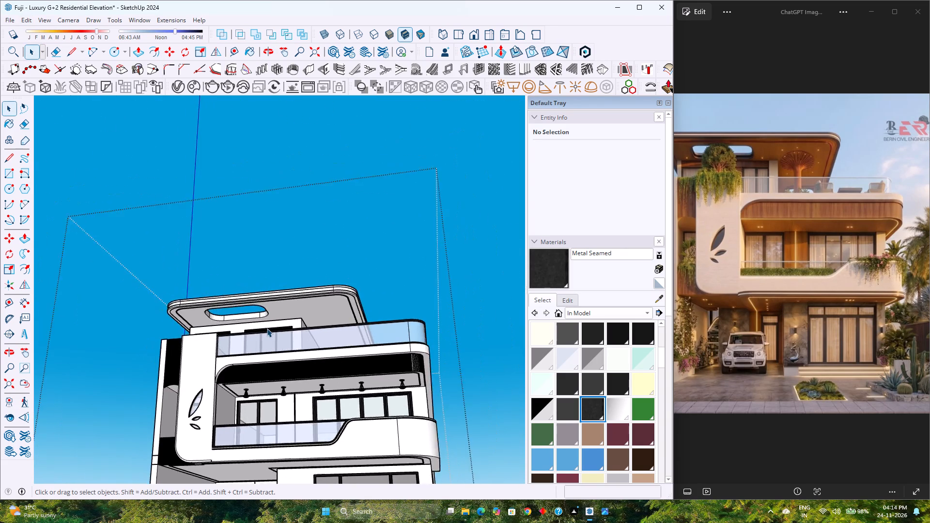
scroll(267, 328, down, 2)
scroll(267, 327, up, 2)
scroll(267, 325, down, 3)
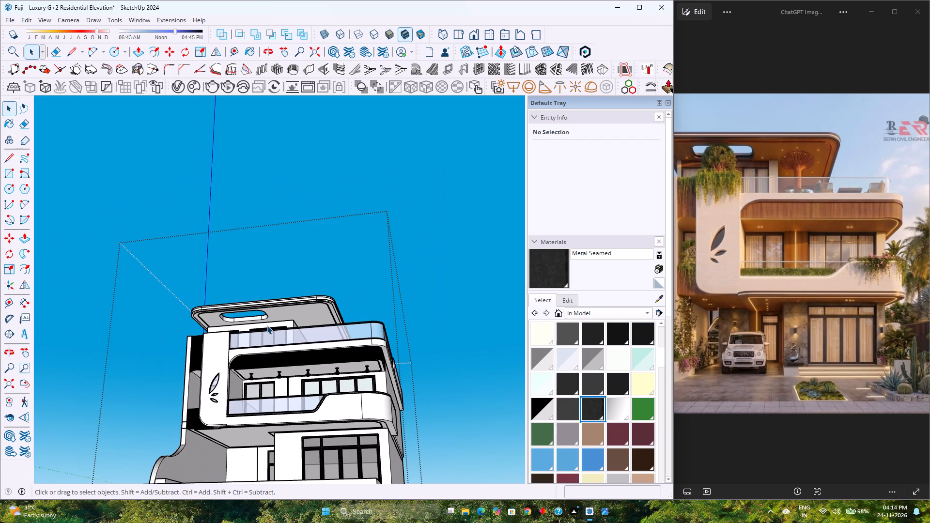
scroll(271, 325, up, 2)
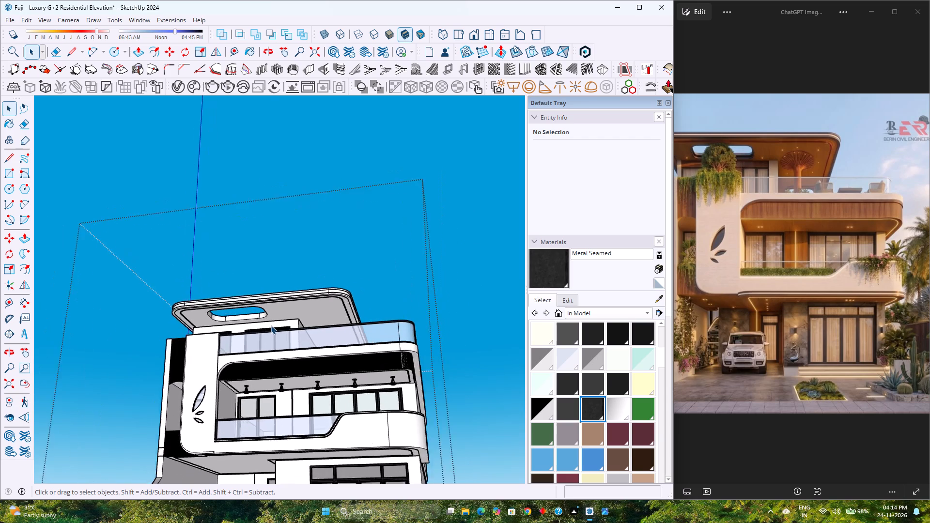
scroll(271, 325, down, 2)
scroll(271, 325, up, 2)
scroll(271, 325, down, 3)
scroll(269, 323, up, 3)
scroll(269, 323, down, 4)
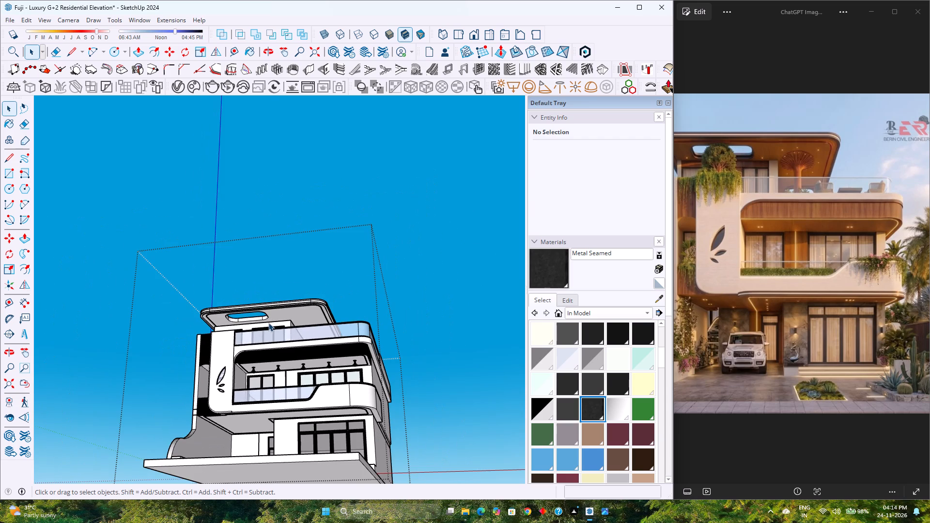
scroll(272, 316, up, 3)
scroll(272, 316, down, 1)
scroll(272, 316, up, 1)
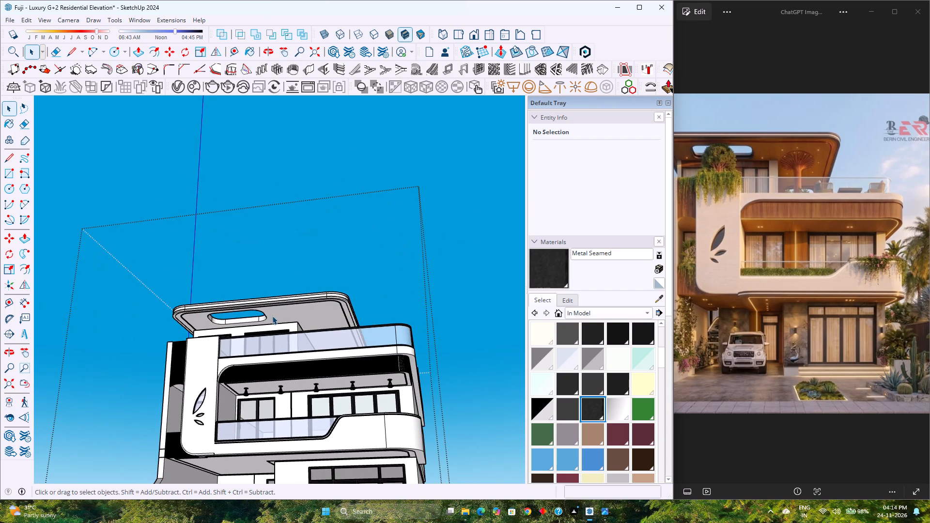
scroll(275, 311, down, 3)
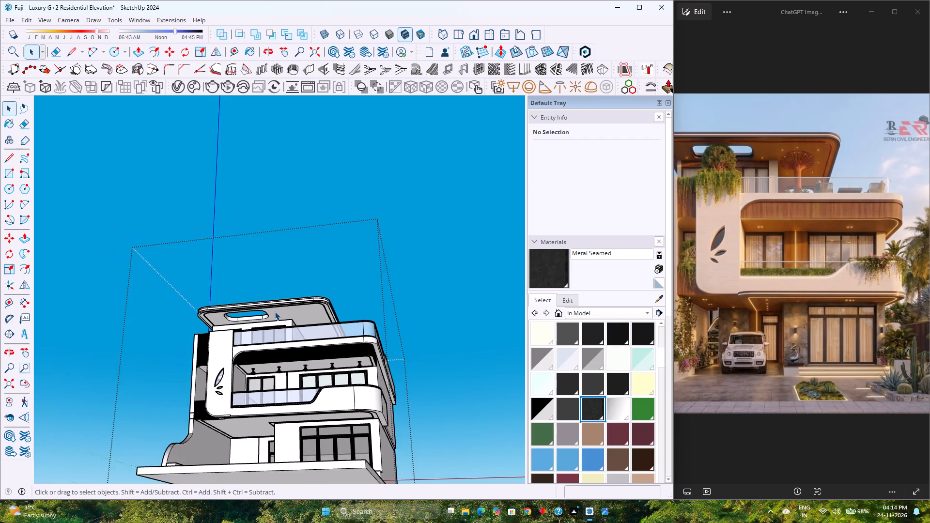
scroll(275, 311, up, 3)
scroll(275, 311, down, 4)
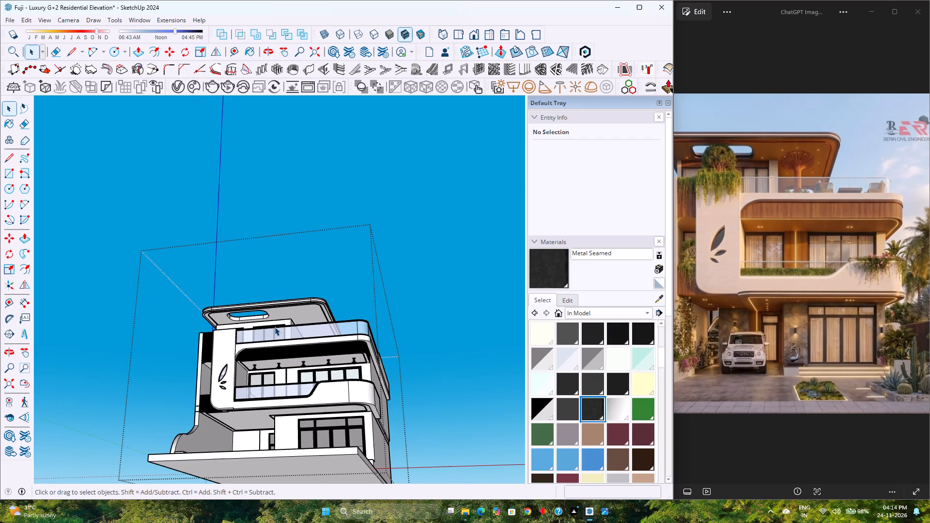
Show the model in the standard Front view, zoomed to its full extents.
click(468, 40)
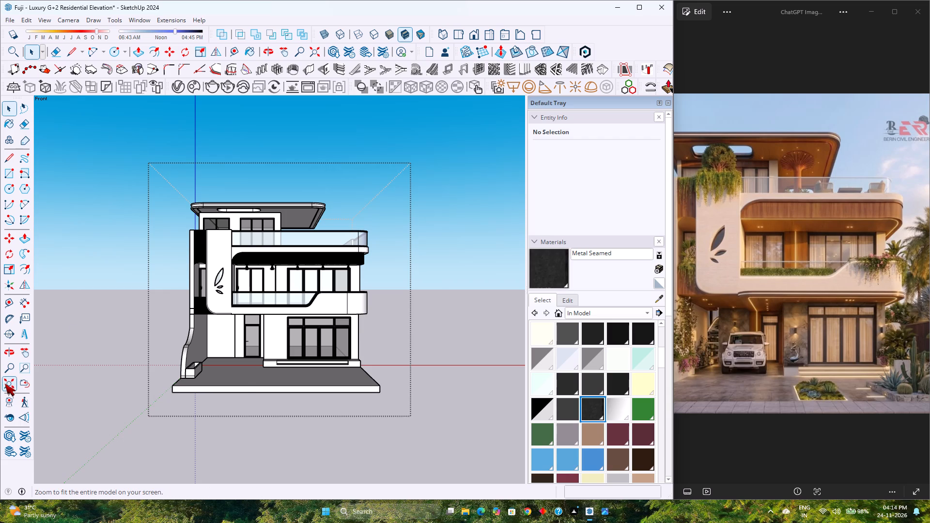
click(5, 384)
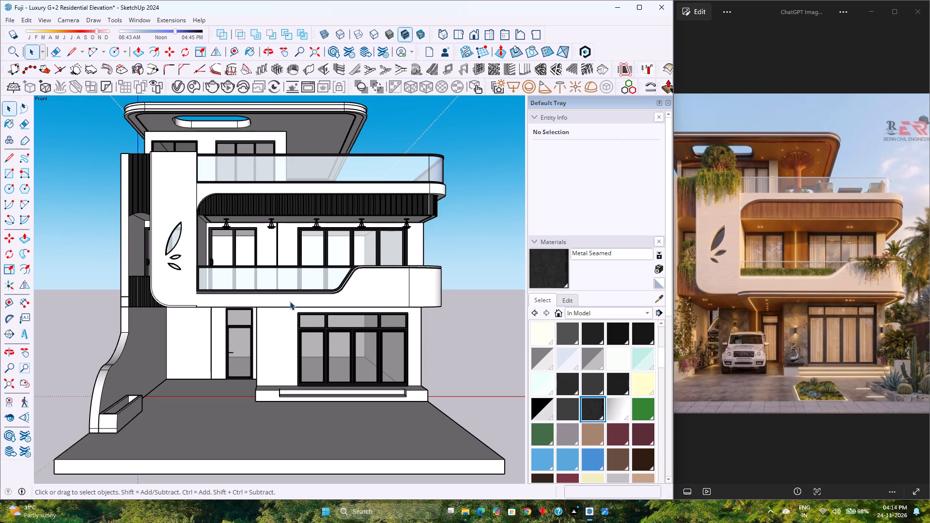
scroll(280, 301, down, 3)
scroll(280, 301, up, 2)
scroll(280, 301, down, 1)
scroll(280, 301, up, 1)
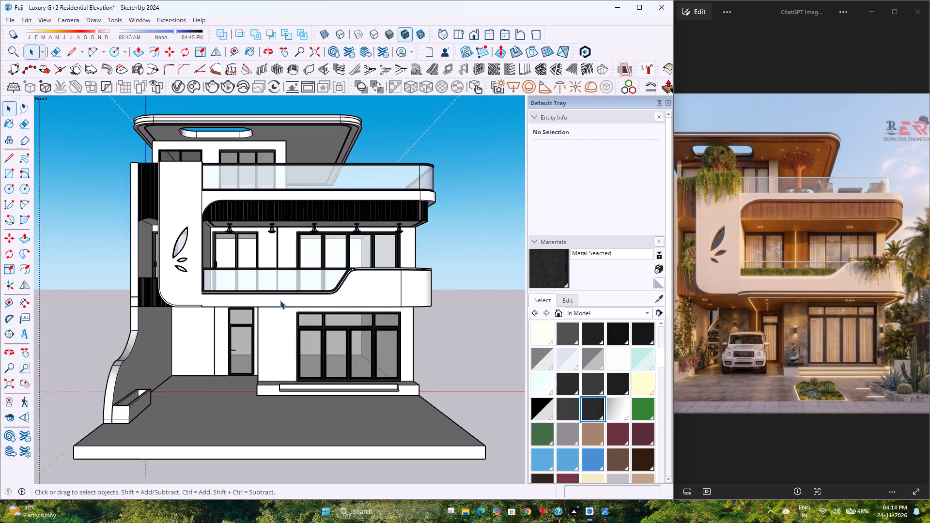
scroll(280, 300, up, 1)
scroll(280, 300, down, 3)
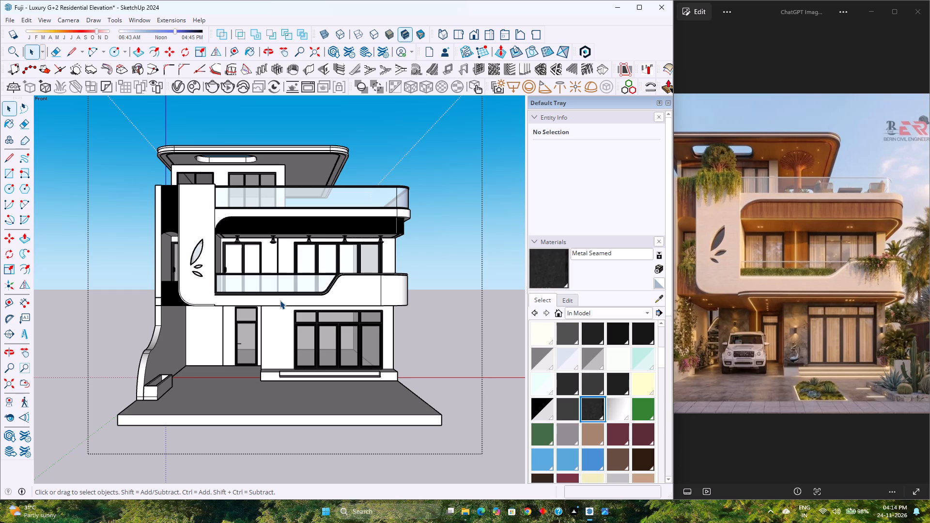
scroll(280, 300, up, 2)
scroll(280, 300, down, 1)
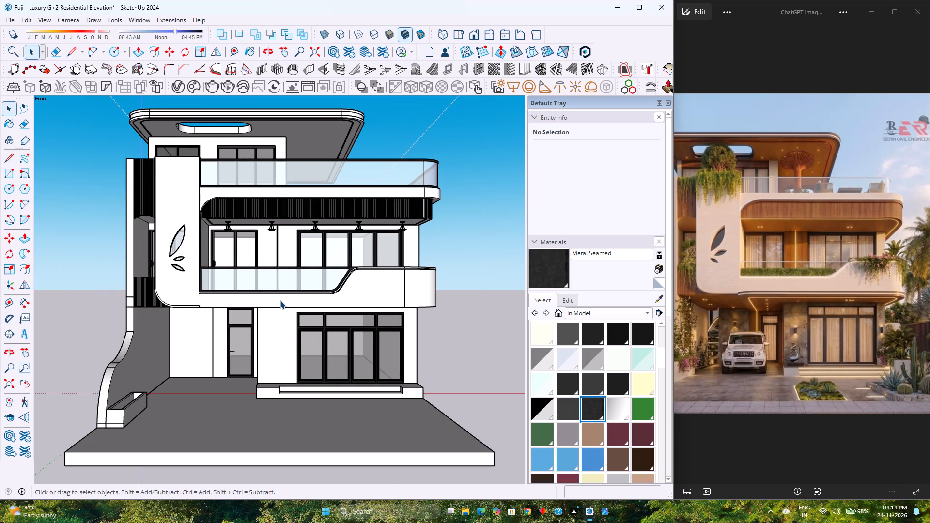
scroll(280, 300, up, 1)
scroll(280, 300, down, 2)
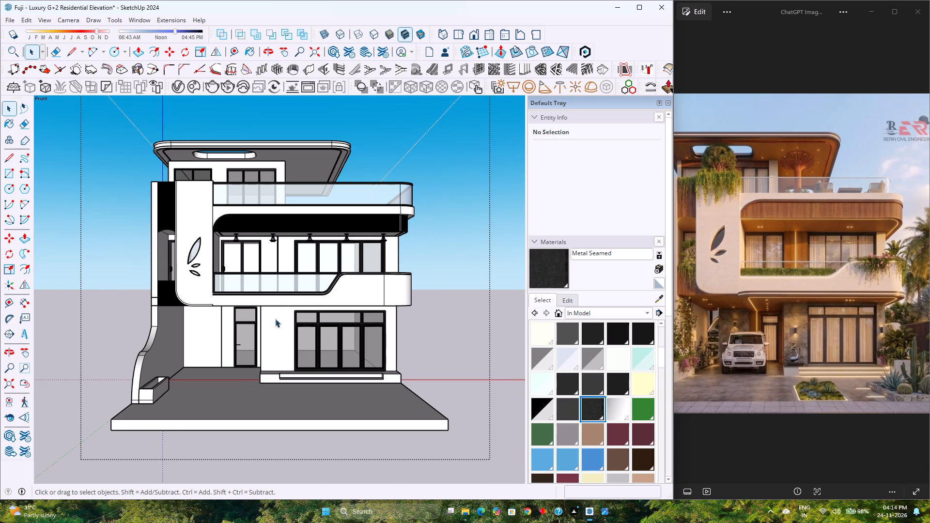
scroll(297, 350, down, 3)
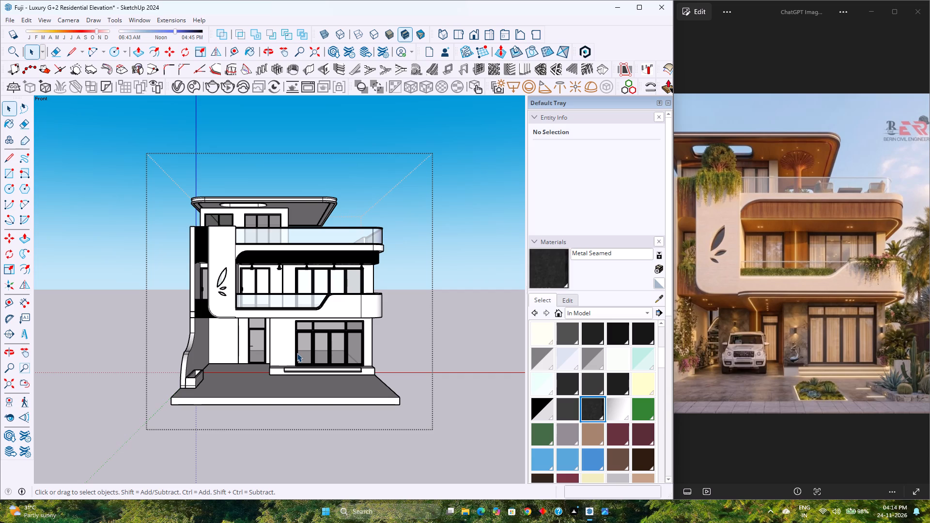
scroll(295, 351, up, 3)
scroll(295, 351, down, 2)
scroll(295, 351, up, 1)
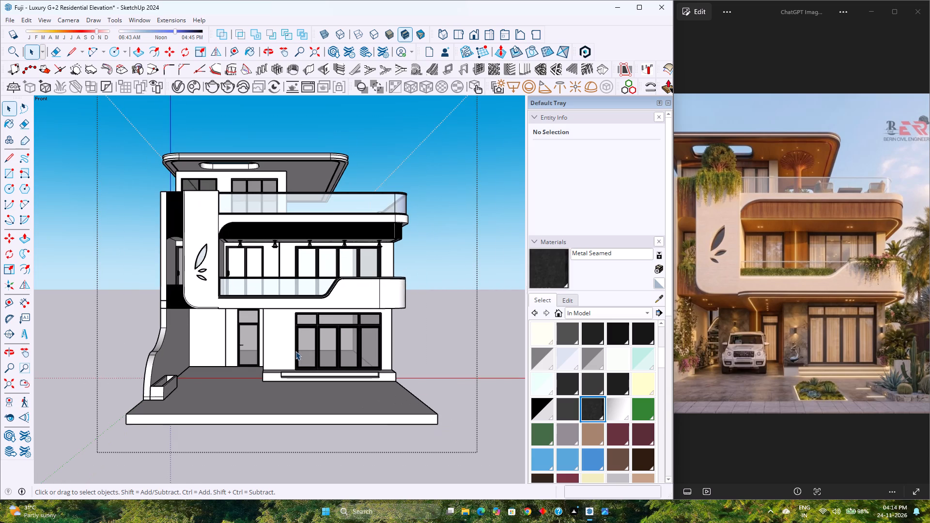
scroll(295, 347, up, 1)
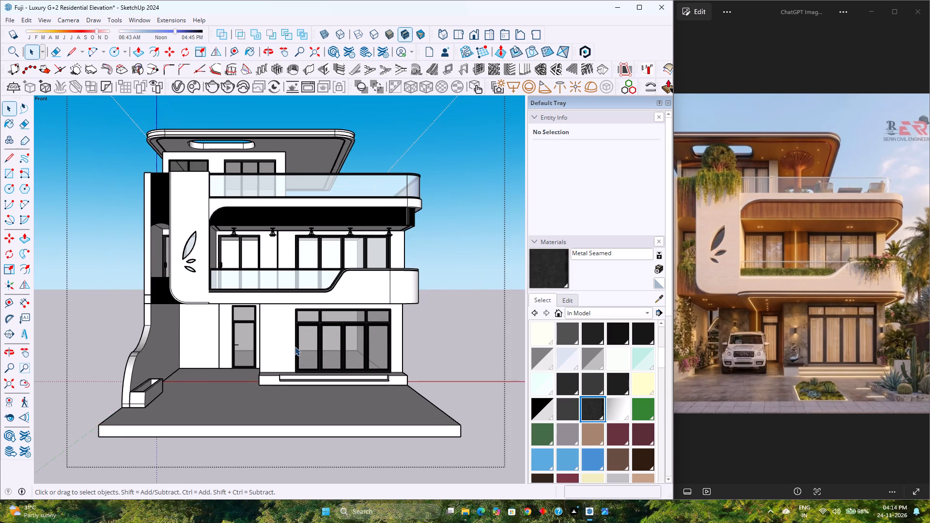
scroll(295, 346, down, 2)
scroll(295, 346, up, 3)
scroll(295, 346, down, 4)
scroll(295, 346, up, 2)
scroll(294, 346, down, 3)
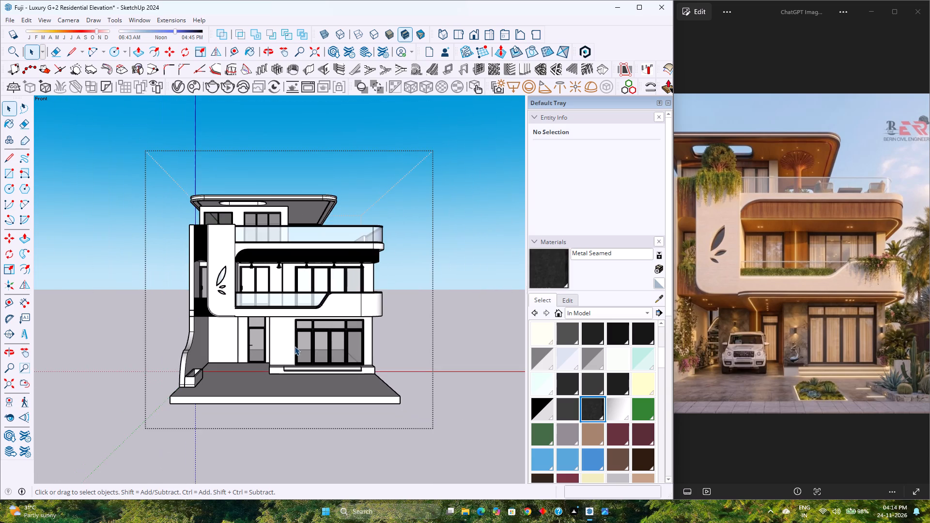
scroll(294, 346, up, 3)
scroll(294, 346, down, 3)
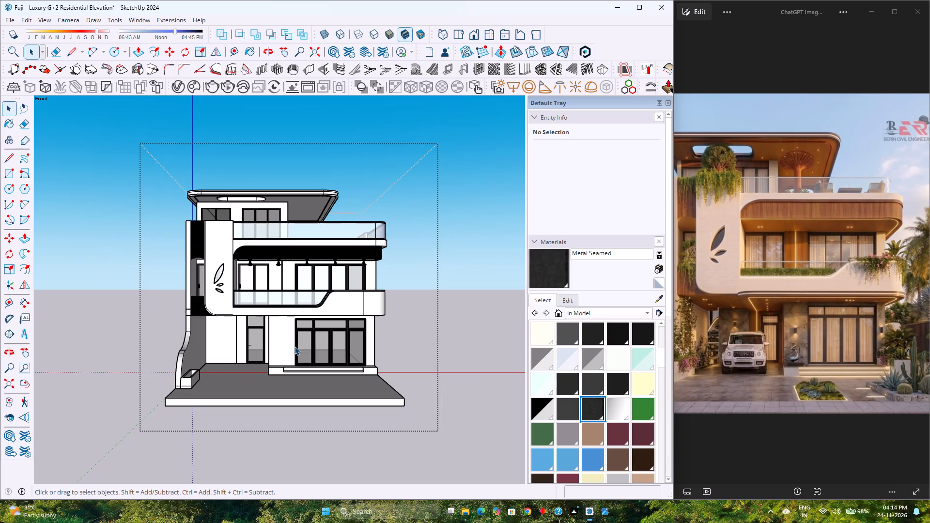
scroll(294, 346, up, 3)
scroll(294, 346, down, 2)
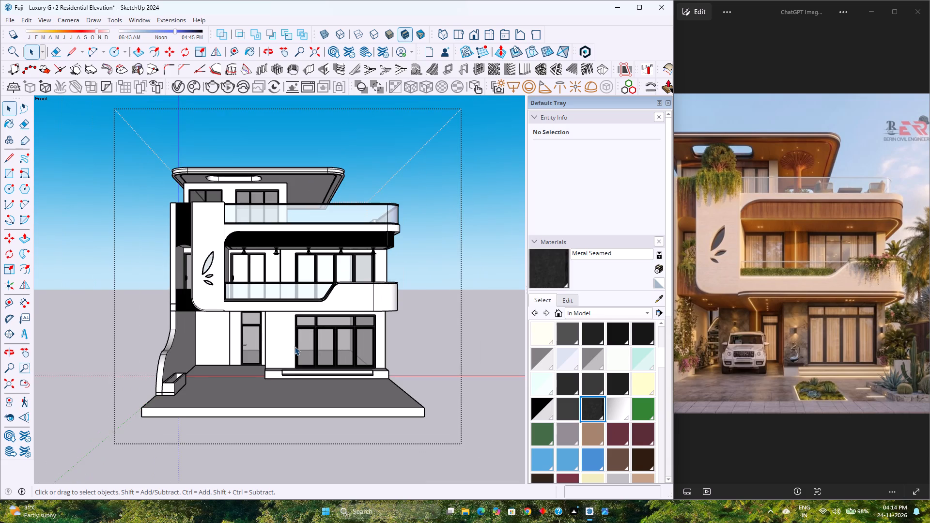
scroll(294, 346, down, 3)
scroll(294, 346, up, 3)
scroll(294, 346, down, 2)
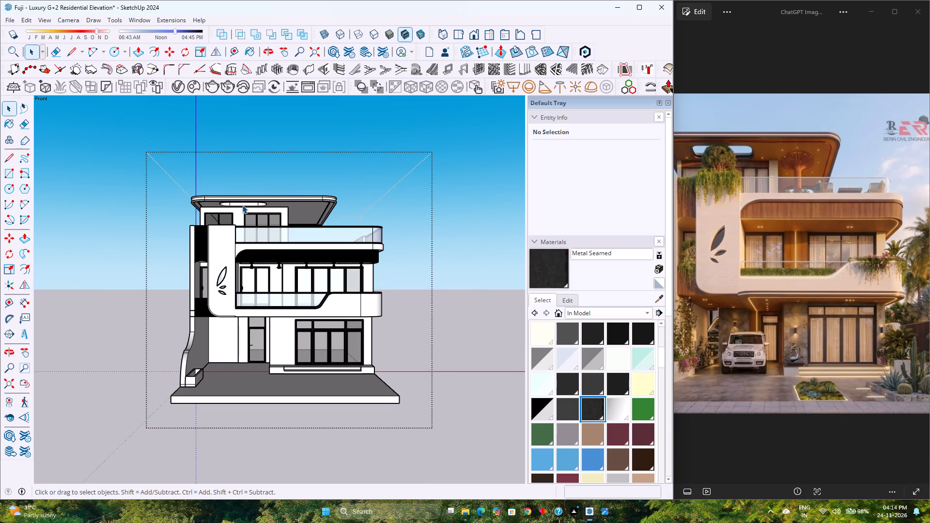
Examine the roof canopy's underside and its elongated opening from low front and side angles.
scroll(266, 175, up, 8)
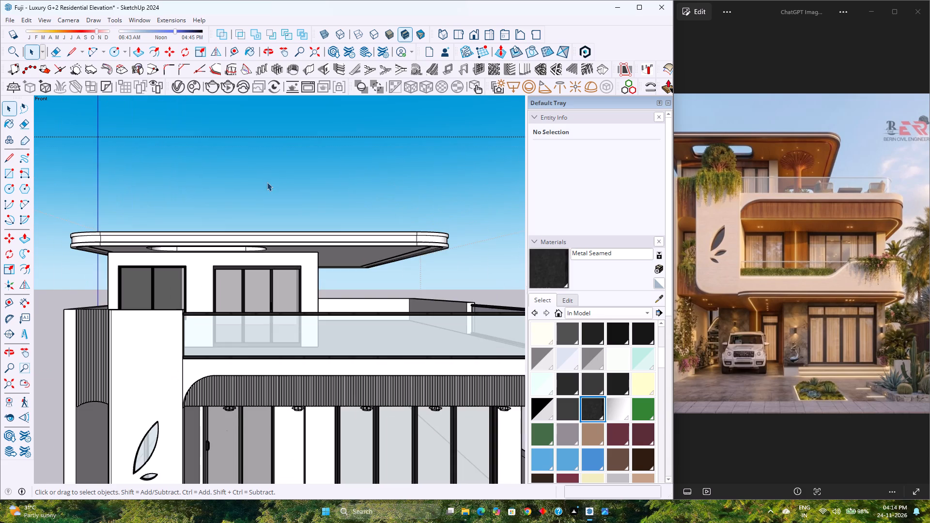
scroll(267, 182, up, 2)
middle_drag(268, 192, 285, 163)
middle_click(285, 163)
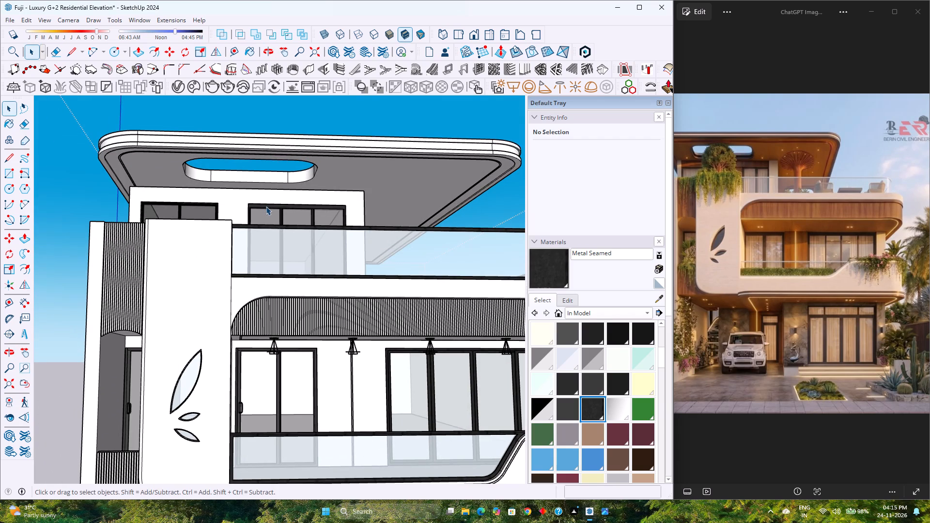
scroll(163, 131, up, 5)
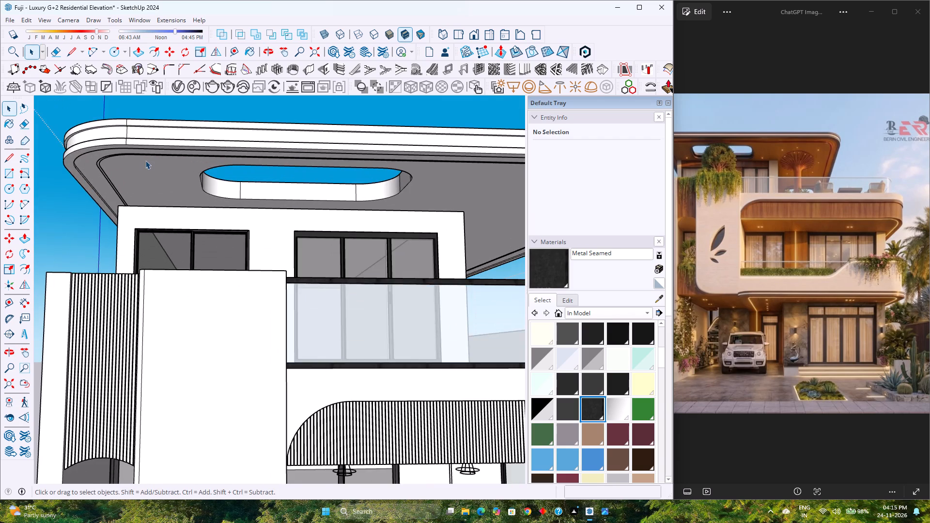
scroll(138, 193, up, 3)
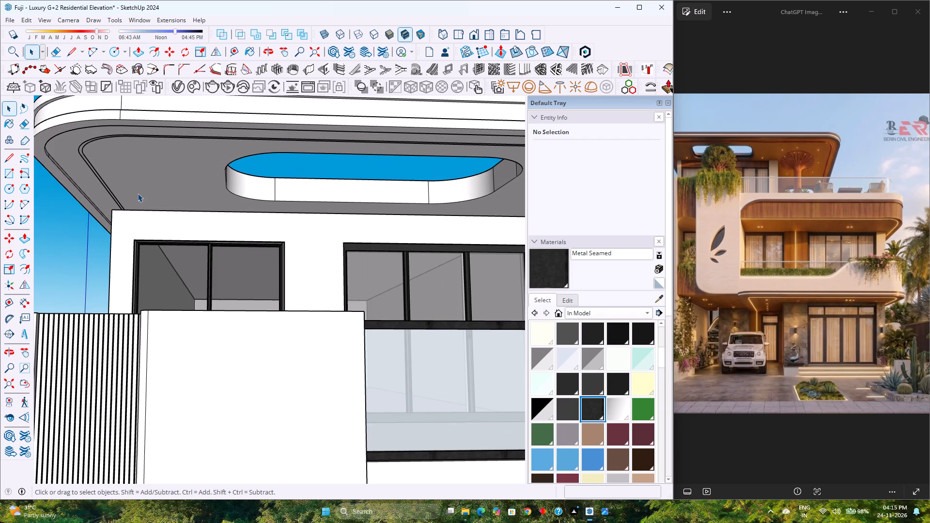
scroll(138, 194, down, 2)
middle_drag(138, 196, 386, 200)
scroll(385, 201, down, 3)
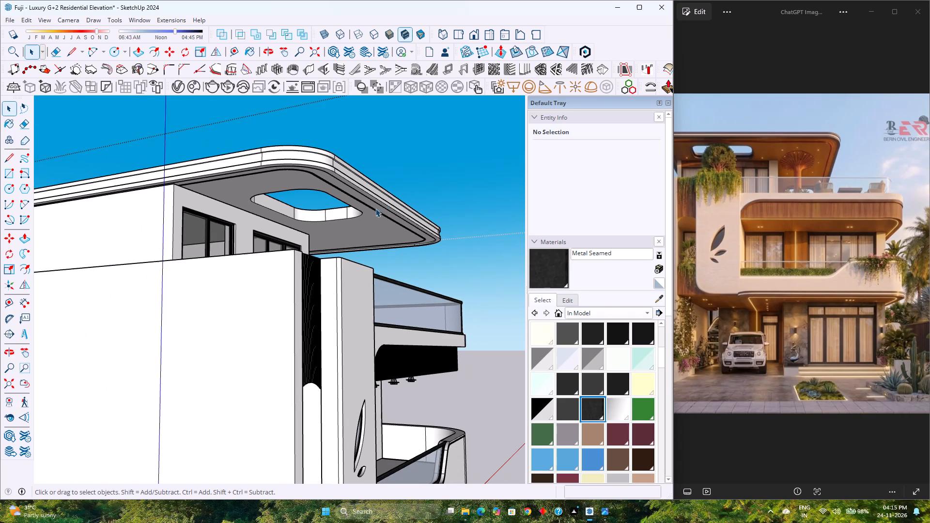
scroll(340, 257, down, 5)
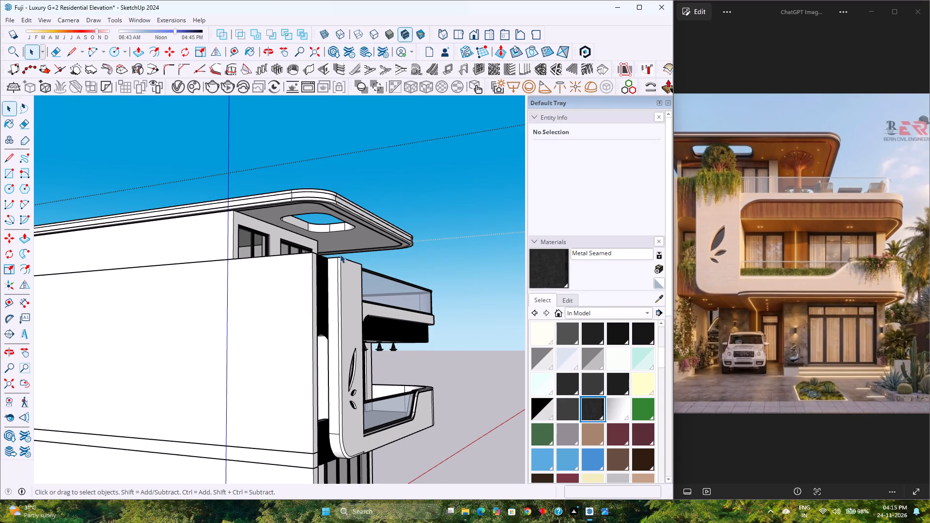
scroll(337, 264, down, 2)
middle_drag(333, 266, 224, 262)
middle_click(223, 262)
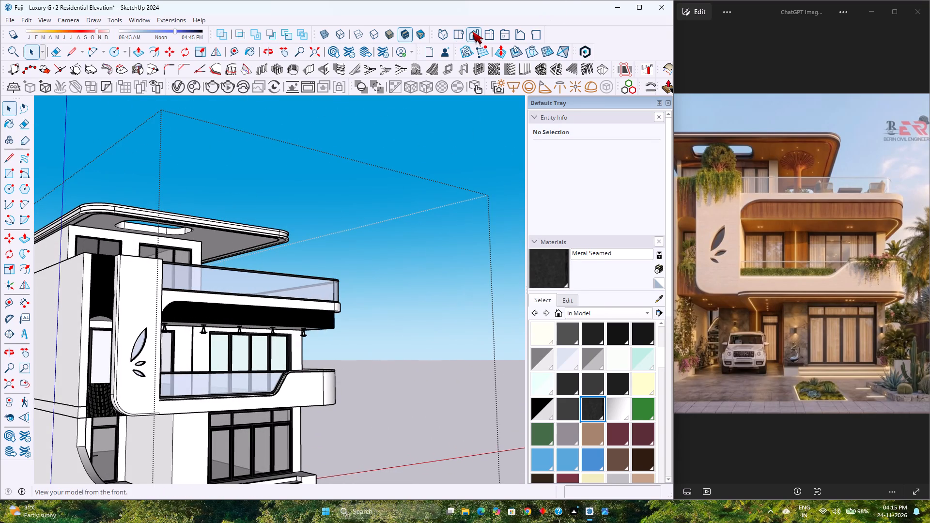
Return the model to the standard Front view.
click(472, 31)
scroll(297, 217, up, 2)
scroll(296, 217, down, 2)
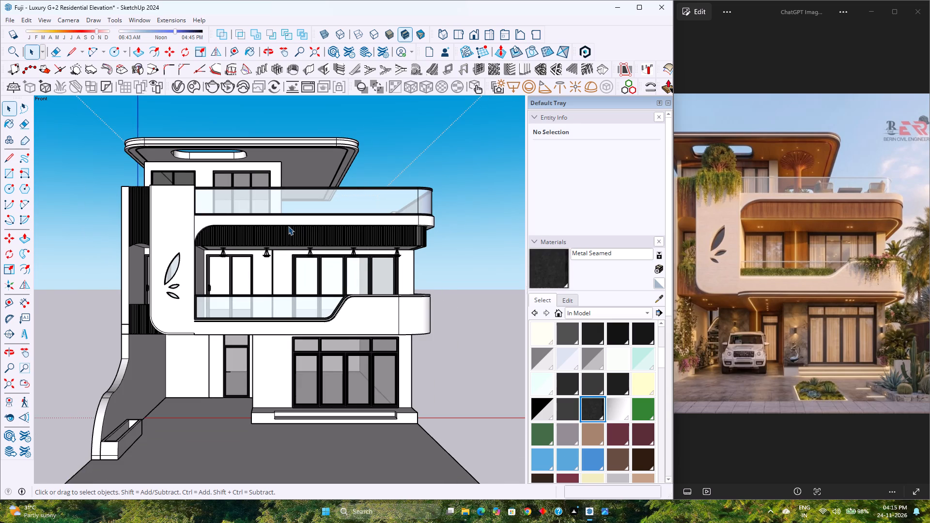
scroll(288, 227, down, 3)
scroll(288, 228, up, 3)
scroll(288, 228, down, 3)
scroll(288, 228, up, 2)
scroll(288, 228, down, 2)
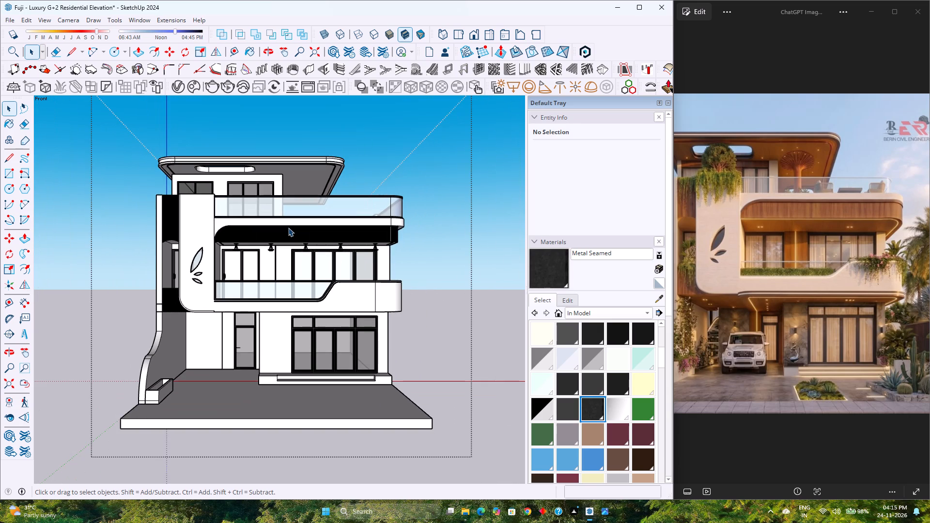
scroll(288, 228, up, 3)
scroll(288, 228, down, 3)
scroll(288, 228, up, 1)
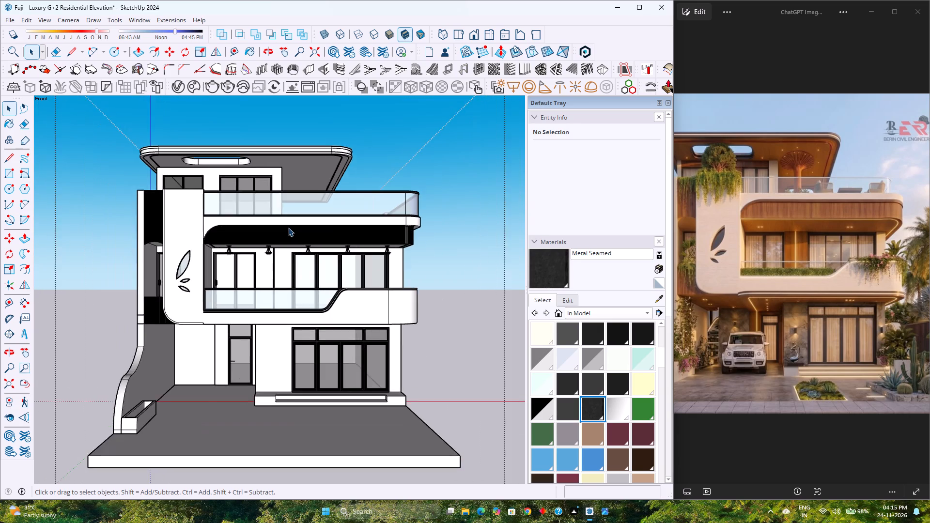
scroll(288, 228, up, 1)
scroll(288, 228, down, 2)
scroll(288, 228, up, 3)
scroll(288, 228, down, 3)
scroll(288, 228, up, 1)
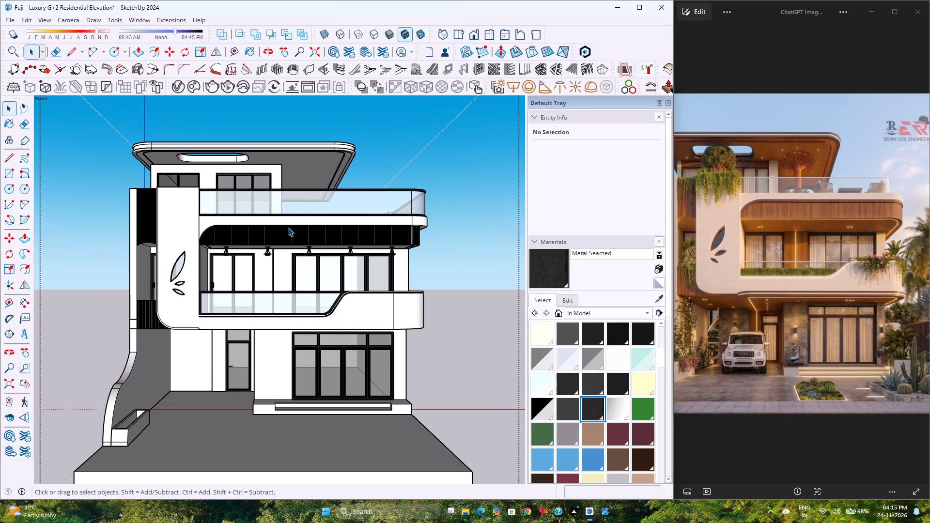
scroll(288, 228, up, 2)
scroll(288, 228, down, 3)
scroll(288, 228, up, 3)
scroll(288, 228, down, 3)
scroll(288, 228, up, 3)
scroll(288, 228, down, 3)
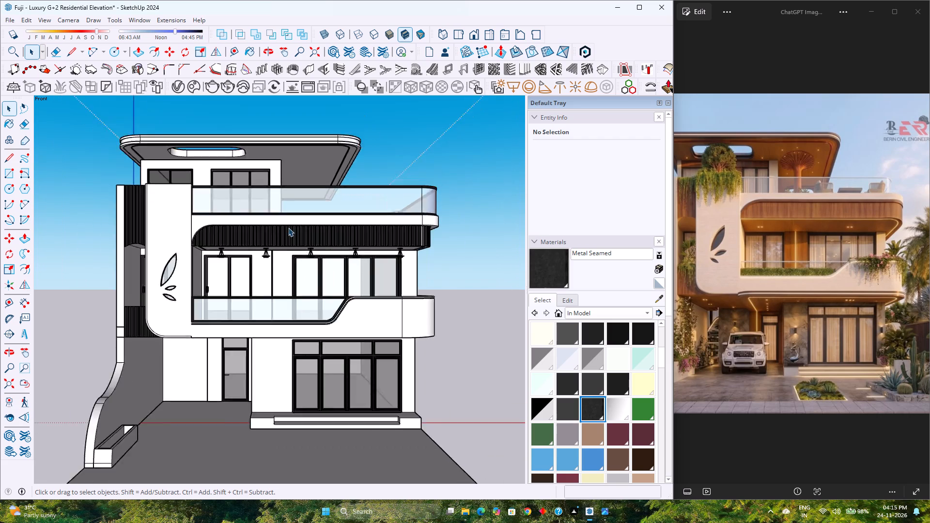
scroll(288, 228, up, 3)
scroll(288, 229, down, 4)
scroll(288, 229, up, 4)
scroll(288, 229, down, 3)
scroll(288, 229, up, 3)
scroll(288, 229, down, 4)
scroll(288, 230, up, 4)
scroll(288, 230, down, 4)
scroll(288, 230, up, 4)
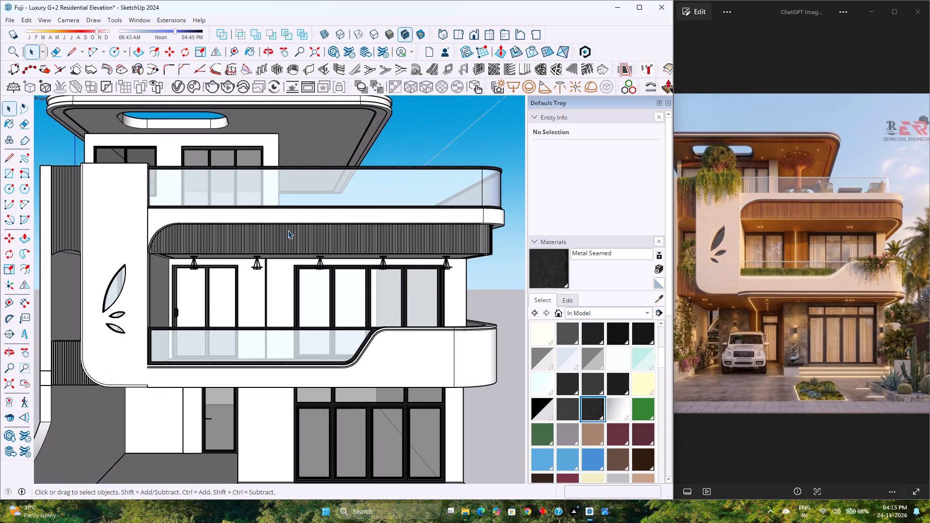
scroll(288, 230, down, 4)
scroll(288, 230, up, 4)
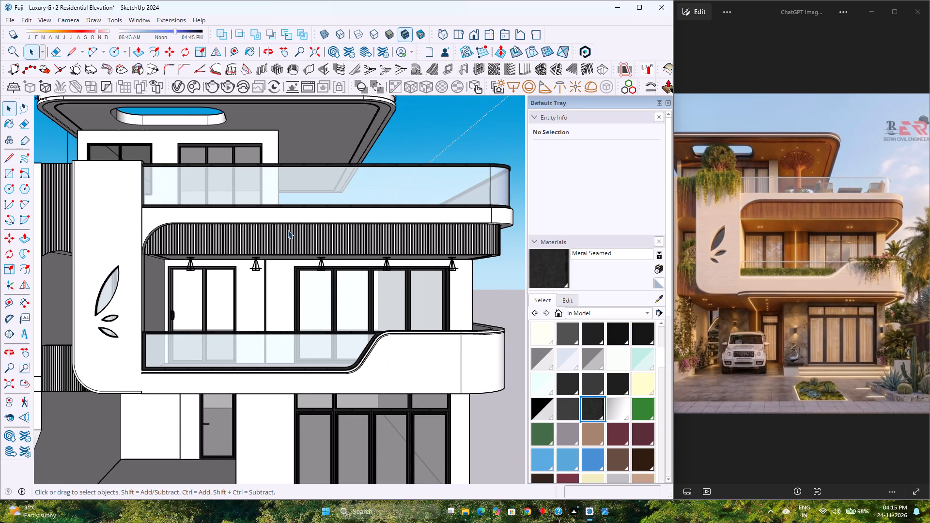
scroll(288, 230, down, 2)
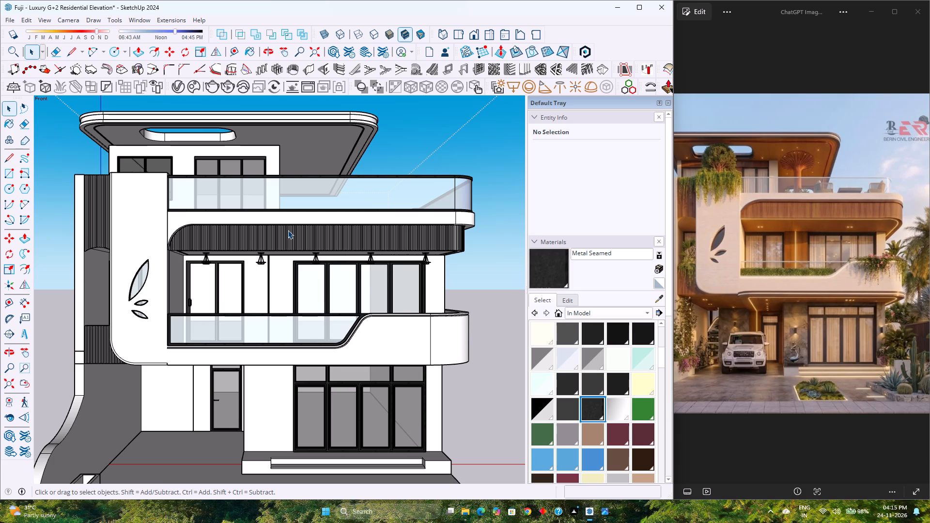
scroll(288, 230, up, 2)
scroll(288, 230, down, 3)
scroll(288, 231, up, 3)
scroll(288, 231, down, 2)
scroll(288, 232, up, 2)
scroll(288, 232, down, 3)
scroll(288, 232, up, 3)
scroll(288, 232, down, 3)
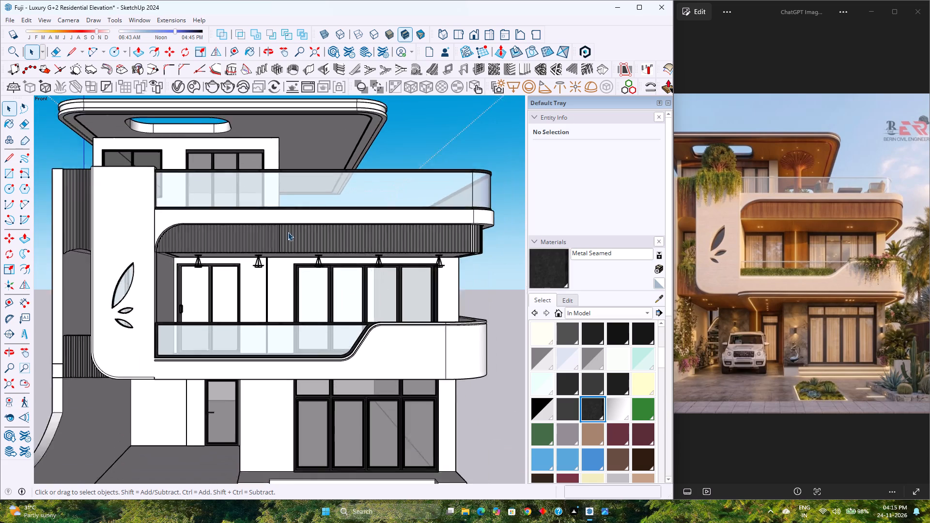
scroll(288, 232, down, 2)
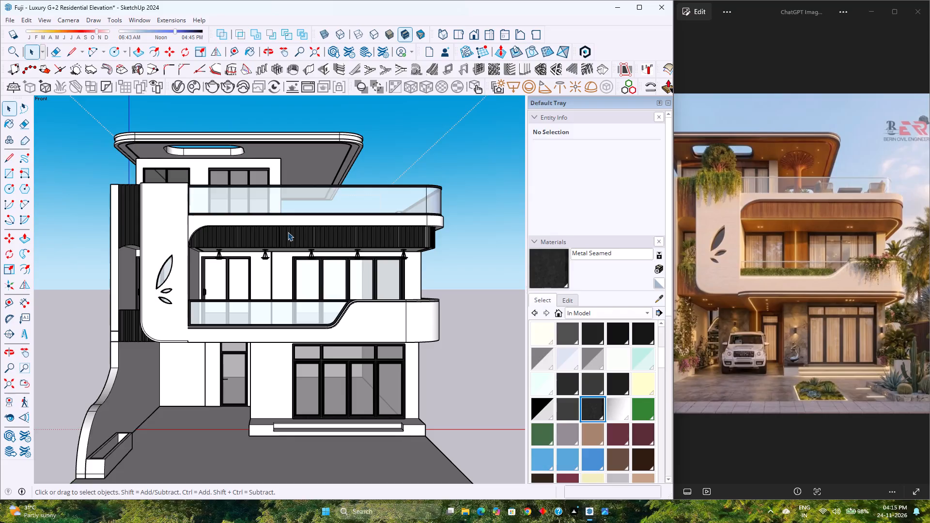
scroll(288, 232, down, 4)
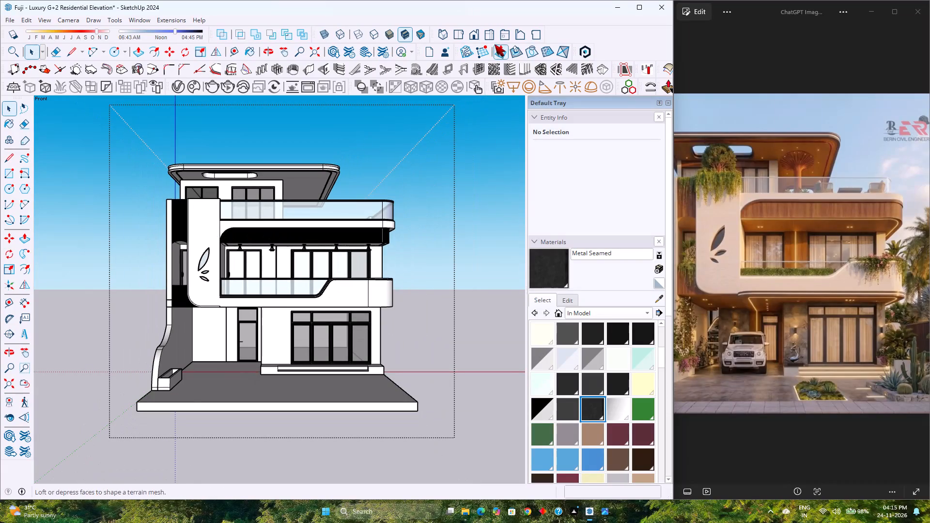
Examine the whole front facade from the Front view and from a slightly turned, low angle.
click(471, 35)
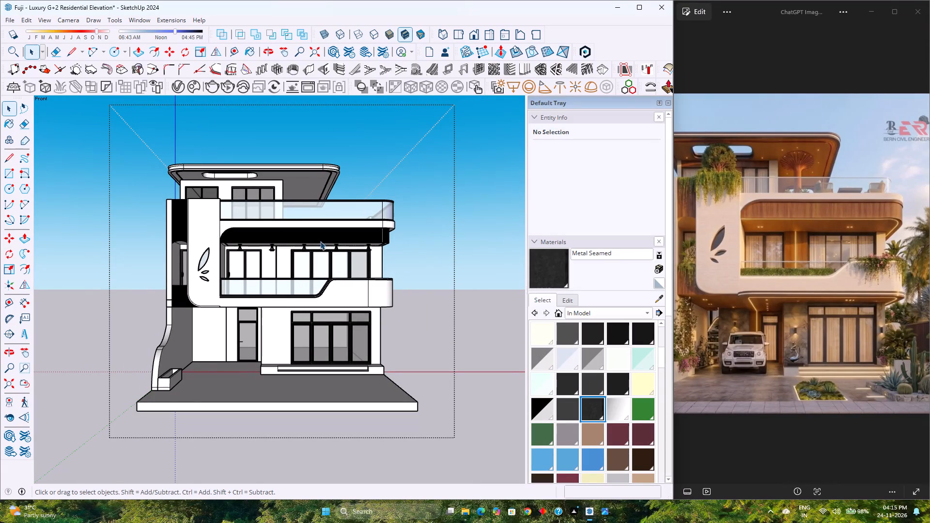
scroll(321, 244, down, 2)
scroll(321, 244, up, 3)
middle_drag(265, 258, 278, 253)
middle_click(278, 253)
scroll(278, 253, down, 3)
scroll(278, 253, up, 2)
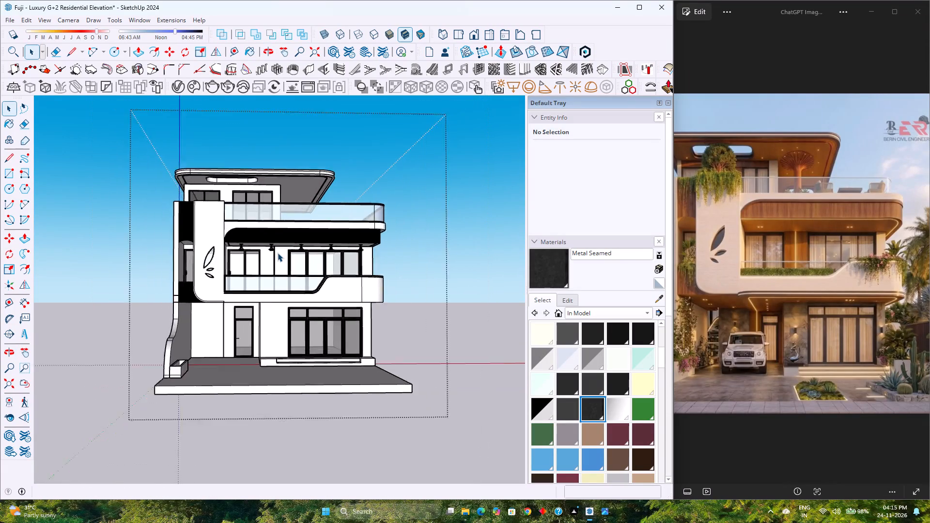
scroll(278, 253, up, 1)
scroll(278, 253, down, 3)
scroll(278, 253, up, 3)
scroll(278, 253, down, 4)
scroll(278, 253, up, 3)
scroll(278, 253, down, 3)
scroll(278, 253, up, 4)
scroll(278, 253, down, 4)
scroll(278, 253, up, 4)
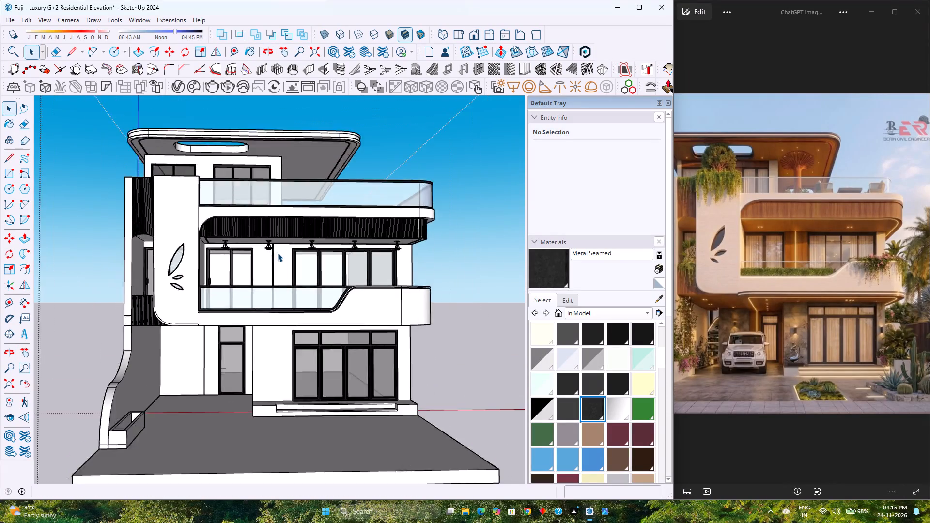
scroll(278, 253, down, 4)
scroll(278, 253, up, 3)
scroll(278, 253, down, 2)
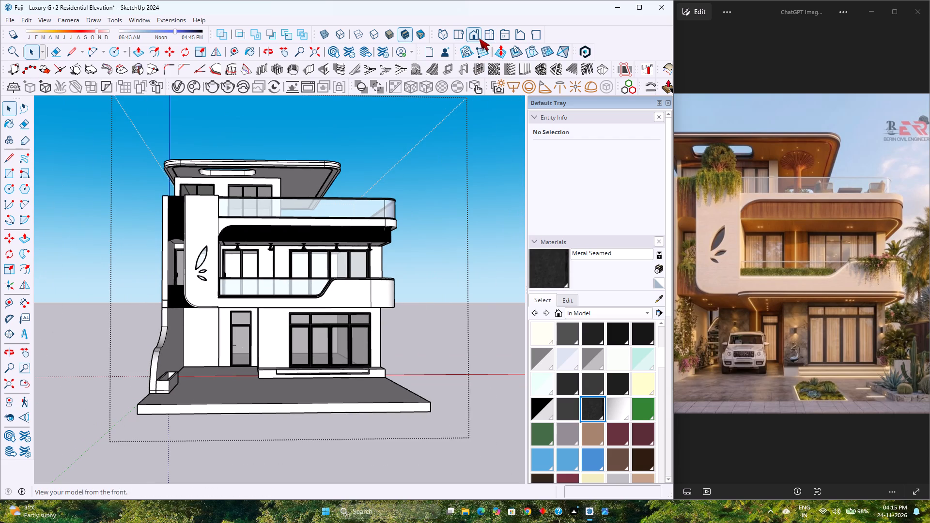
Restore the standard Front view with the whole house and its base slab in frame.
click(477, 38)
scroll(294, 295, down, 1)
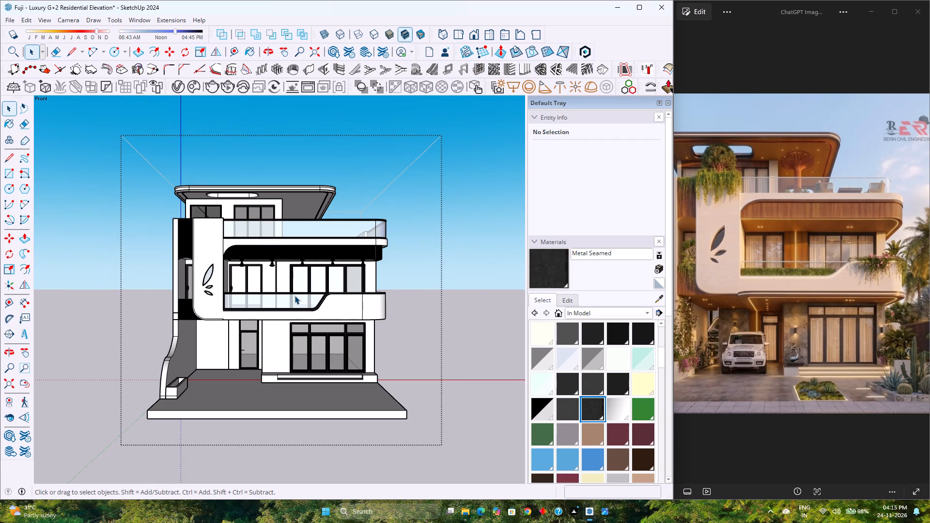
scroll(242, 304, up, 1)
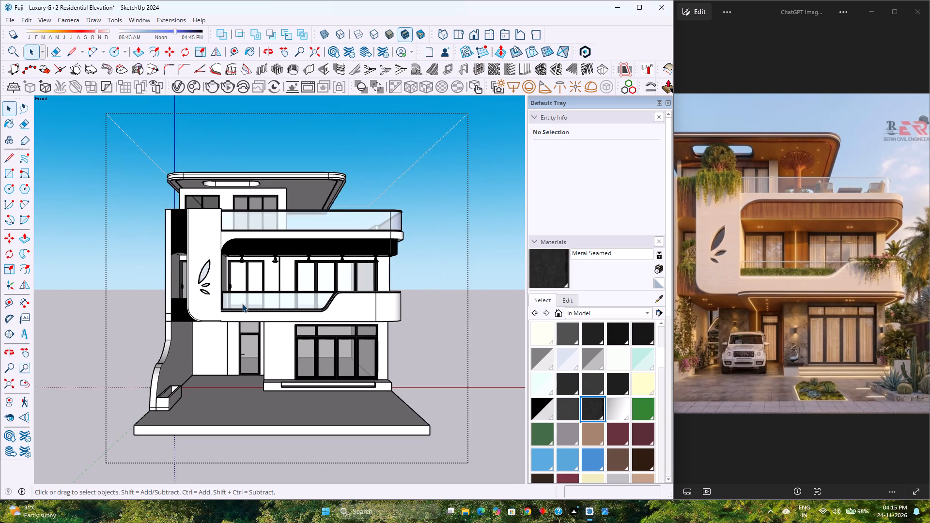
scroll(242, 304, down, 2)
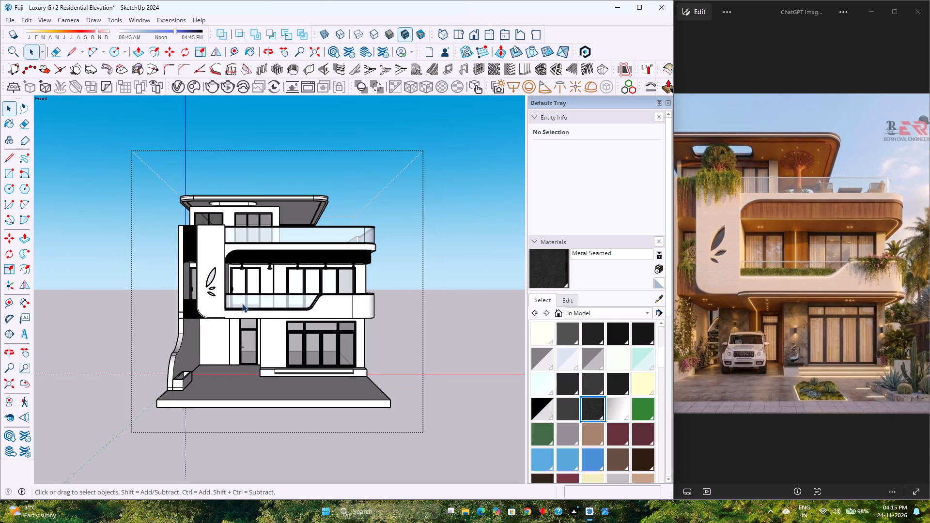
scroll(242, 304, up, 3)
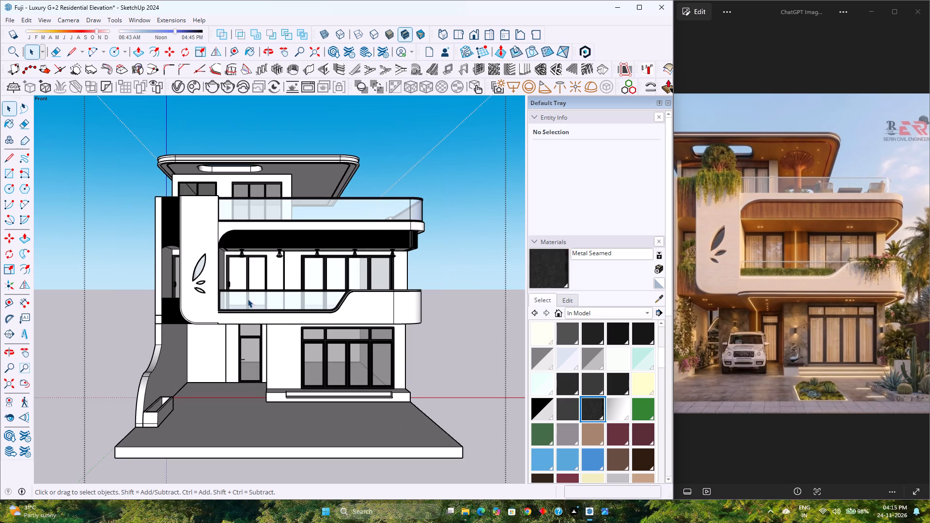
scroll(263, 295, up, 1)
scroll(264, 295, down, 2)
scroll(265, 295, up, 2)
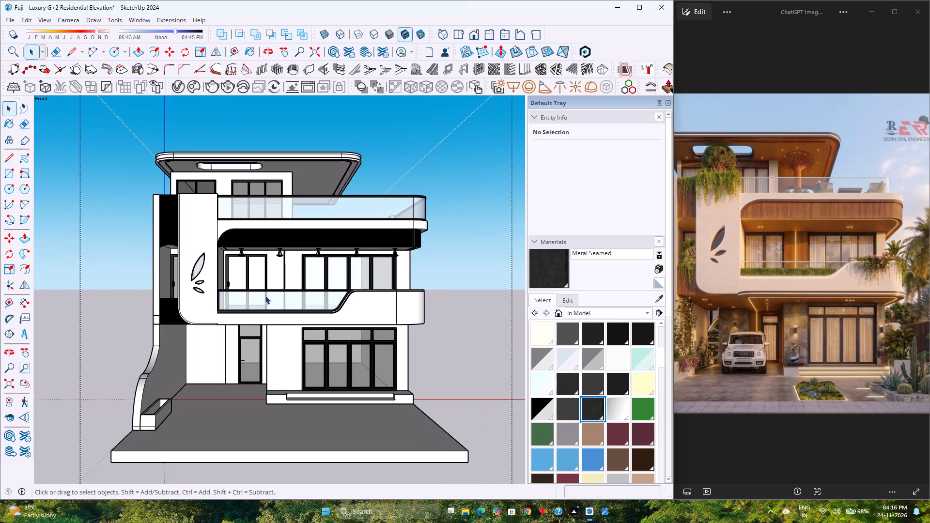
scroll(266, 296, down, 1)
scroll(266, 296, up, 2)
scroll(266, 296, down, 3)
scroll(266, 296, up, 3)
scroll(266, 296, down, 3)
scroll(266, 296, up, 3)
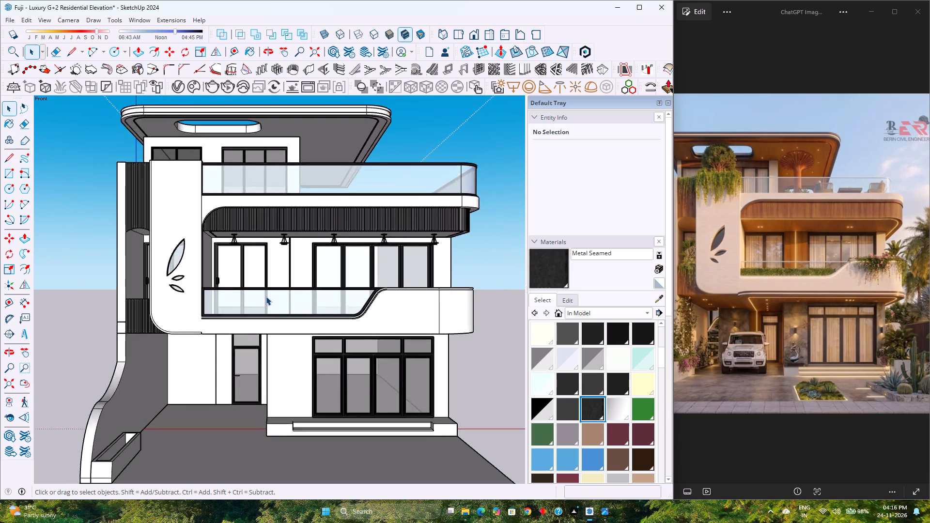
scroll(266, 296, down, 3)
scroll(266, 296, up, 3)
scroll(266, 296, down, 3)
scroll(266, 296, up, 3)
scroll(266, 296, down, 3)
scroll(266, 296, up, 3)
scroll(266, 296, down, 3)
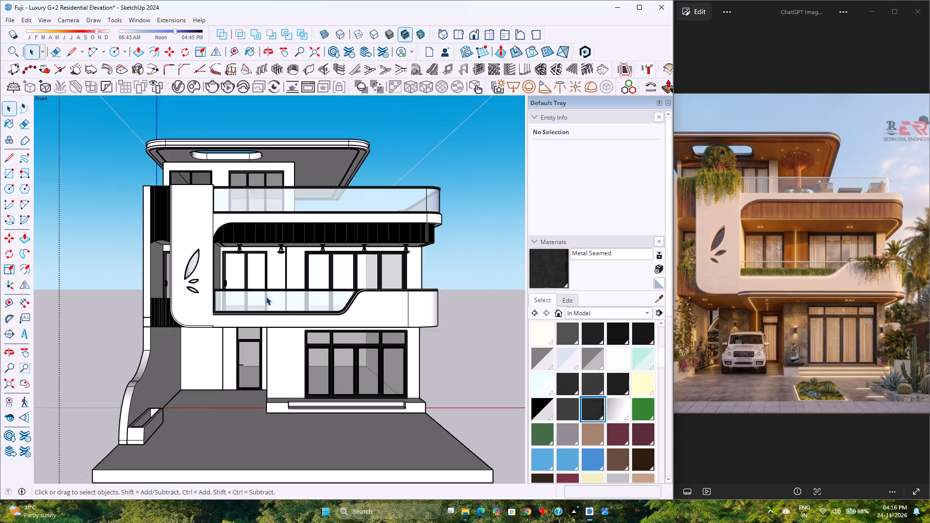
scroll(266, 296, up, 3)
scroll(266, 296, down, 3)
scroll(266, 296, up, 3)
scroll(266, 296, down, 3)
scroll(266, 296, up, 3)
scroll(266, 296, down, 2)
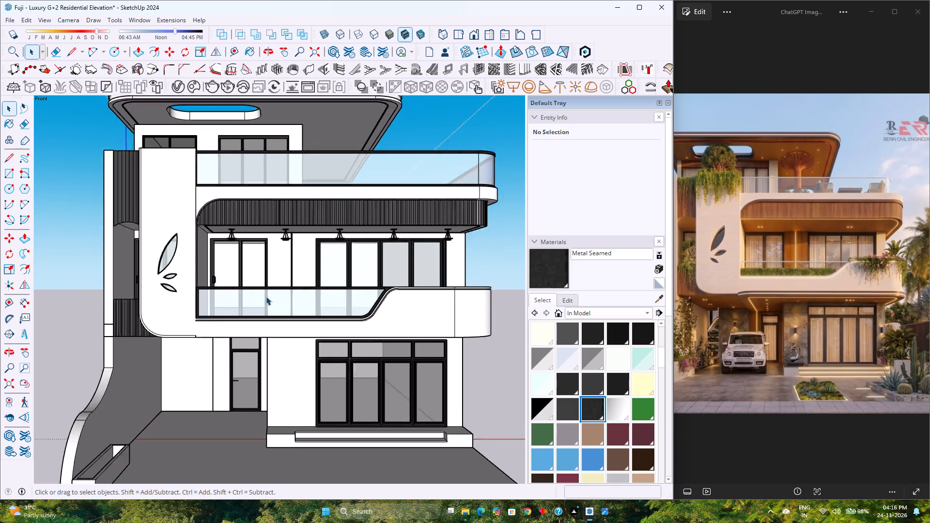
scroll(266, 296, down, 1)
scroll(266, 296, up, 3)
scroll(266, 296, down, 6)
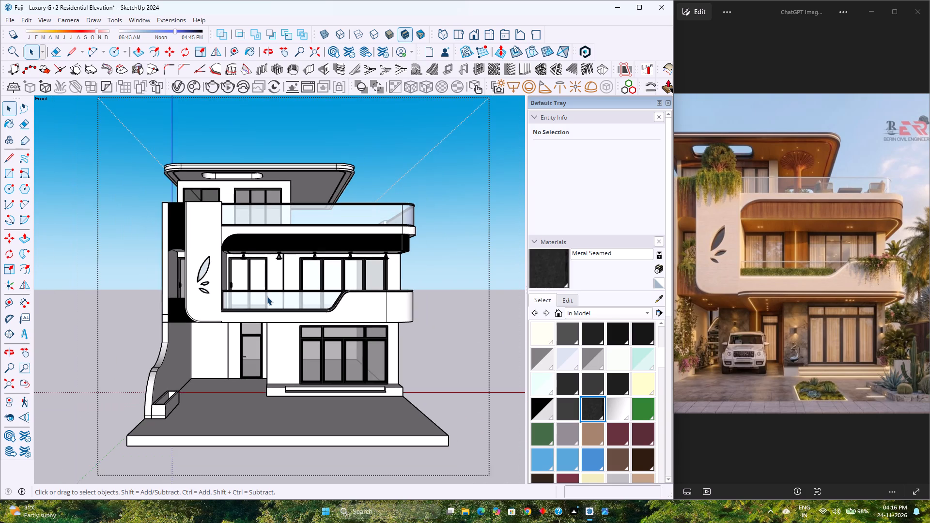
Examine the whole front facade in Front view, near and far, against the reference image.
scroll(267, 296, up, 1)
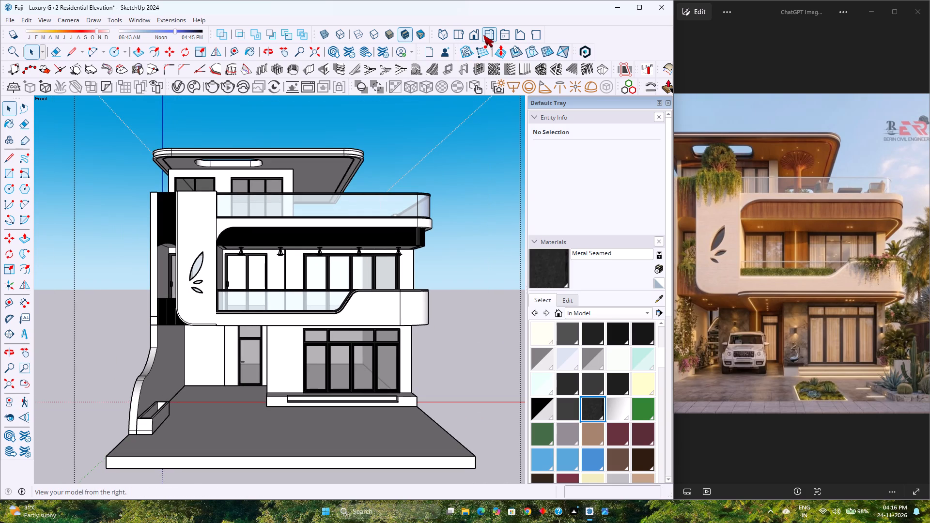
click(478, 37)
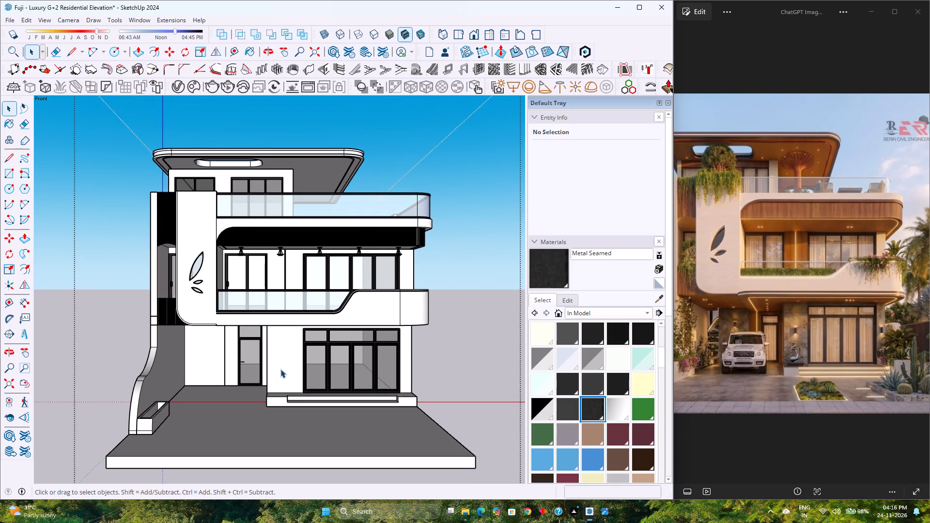
scroll(279, 373, up, 1)
scroll(277, 372, down, 1)
scroll(275, 402, up, 1)
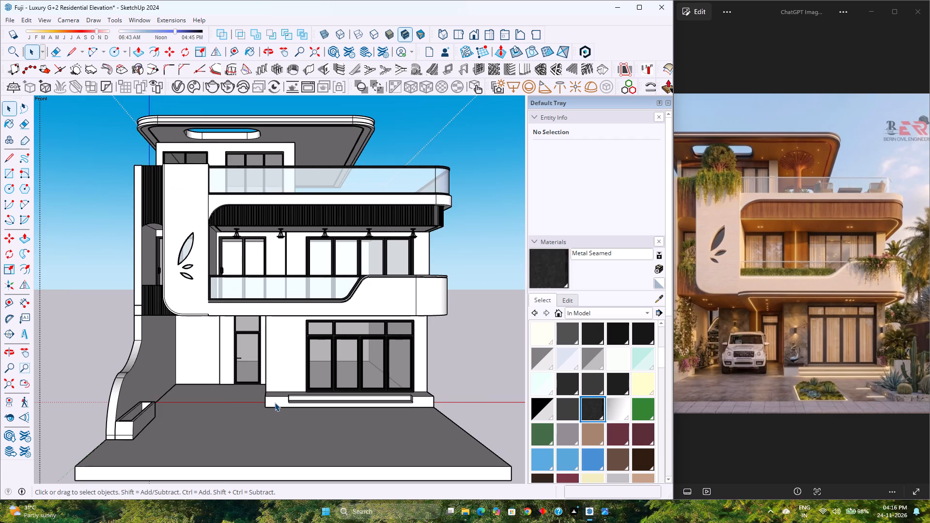
scroll(275, 402, up, 1)
scroll(275, 402, down, 2)
scroll(275, 412, up, 1)
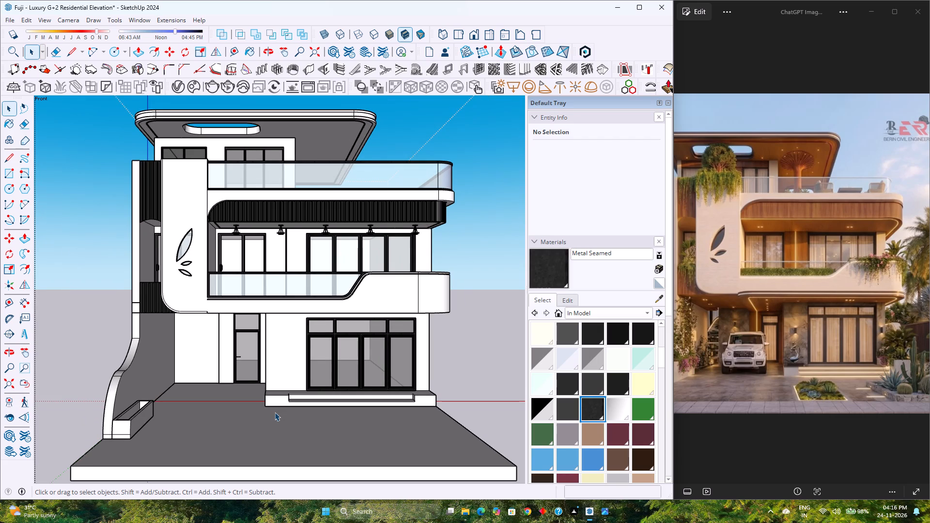
scroll(275, 412, down, 1)
scroll(277, 428, up, 1)
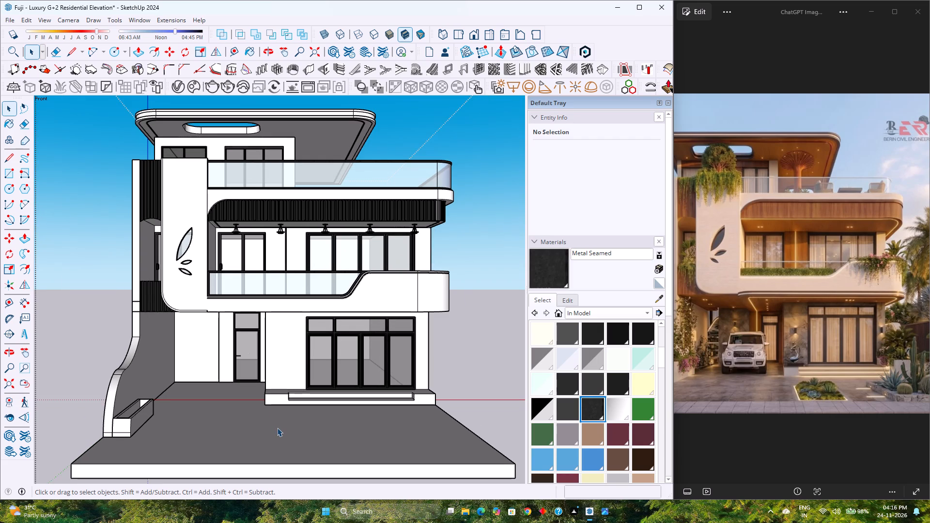
scroll(309, 337, down, 2)
scroll(308, 353, up, 1)
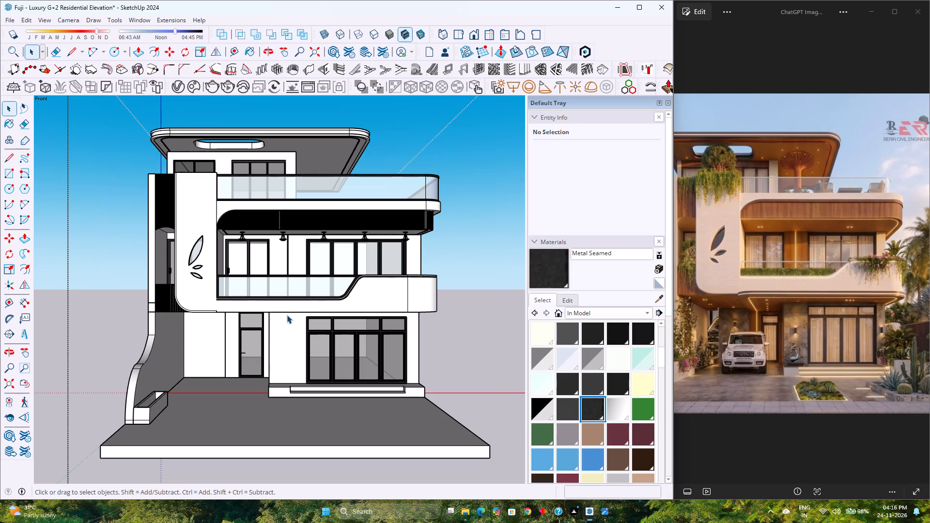
scroll(292, 311, up, 1)
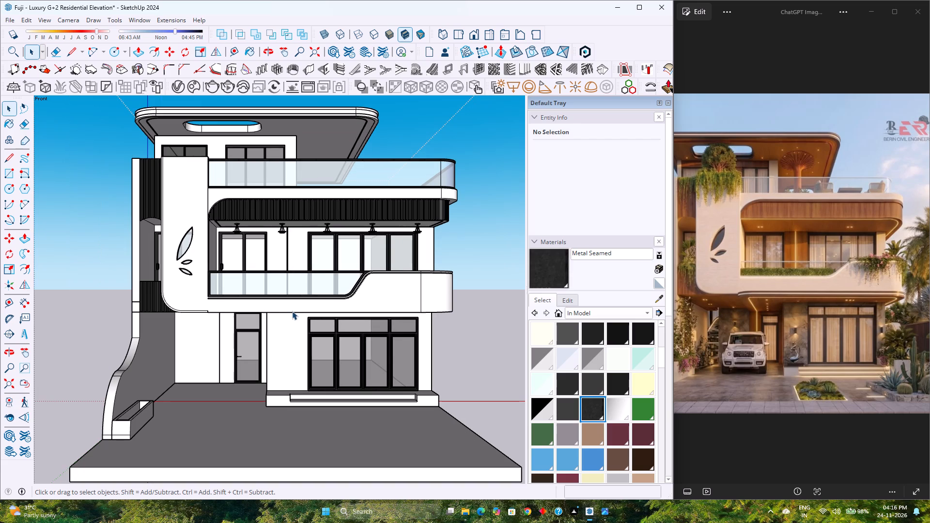
scroll(294, 311, down, 2)
scroll(294, 311, up, 2)
scroll(294, 311, down, 3)
scroll(294, 311, up, 3)
scroll(294, 311, down, 3)
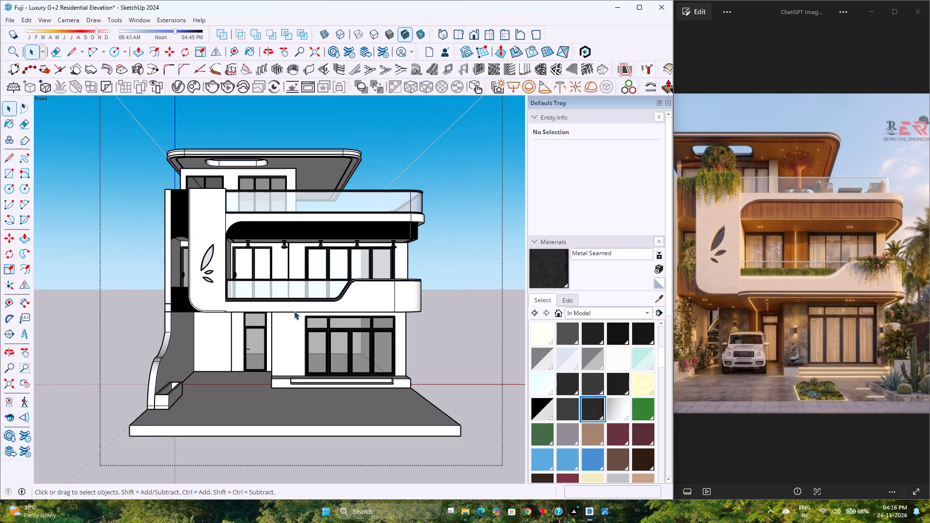
scroll(294, 311, up, 2)
scroll(294, 311, down, 1)
scroll(295, 311, up, 2)
scroll(295, 311, down, 3)
scroll(295, 311, up, 3)
scroll(295, 311, down, 5)
scroll(295, 311, up, 5)
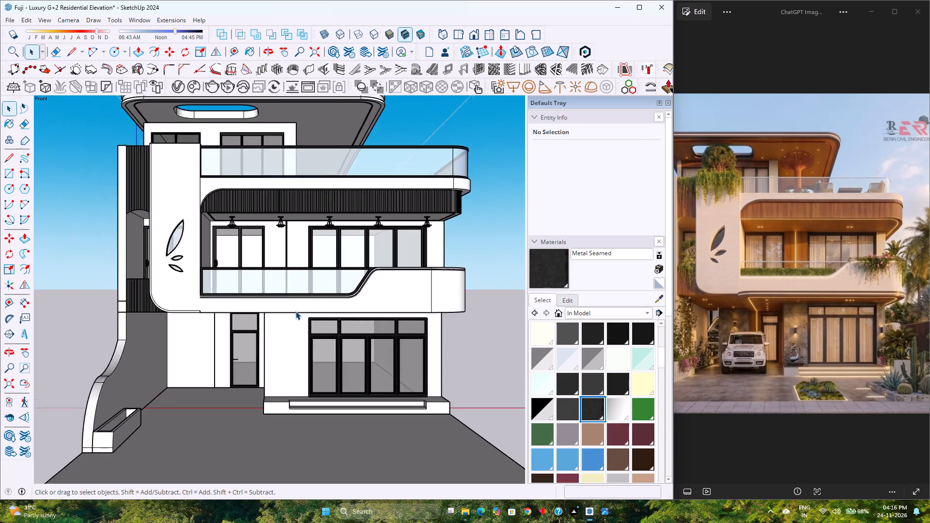
scroll(295, 311, down, 3)
scroll(297, 311, up, 4)
scroll(297, 311, down, 4)
scroll(297, 311, up, 4)
scroll(297, 311, down, 5)
Examine the house's massing from turned and raised viewpoints around its front and side.
middle_drag(294, 307, 249, 303)
middle_click(249, 303)
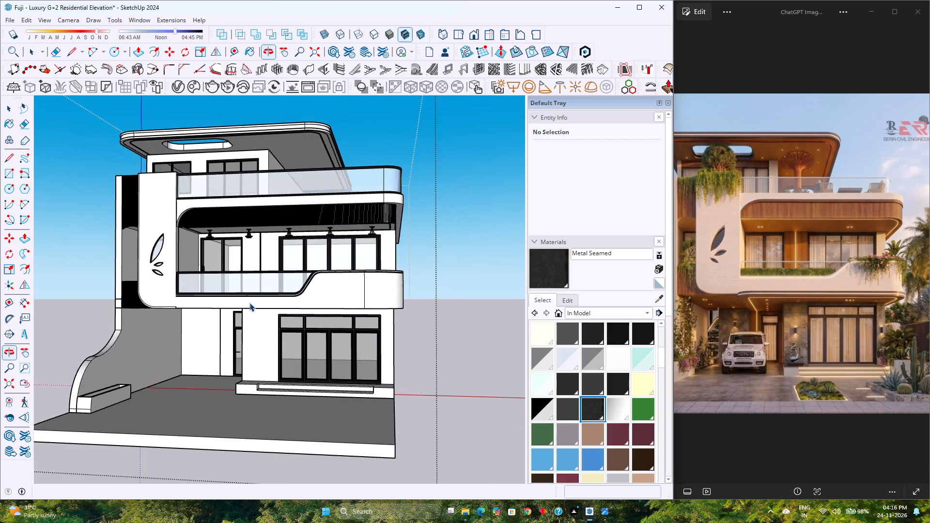
scroll(249, 303, down, 4)
middle_drag(259, 302, 329, 258)
middle_drag(338, 285, 298, 368)
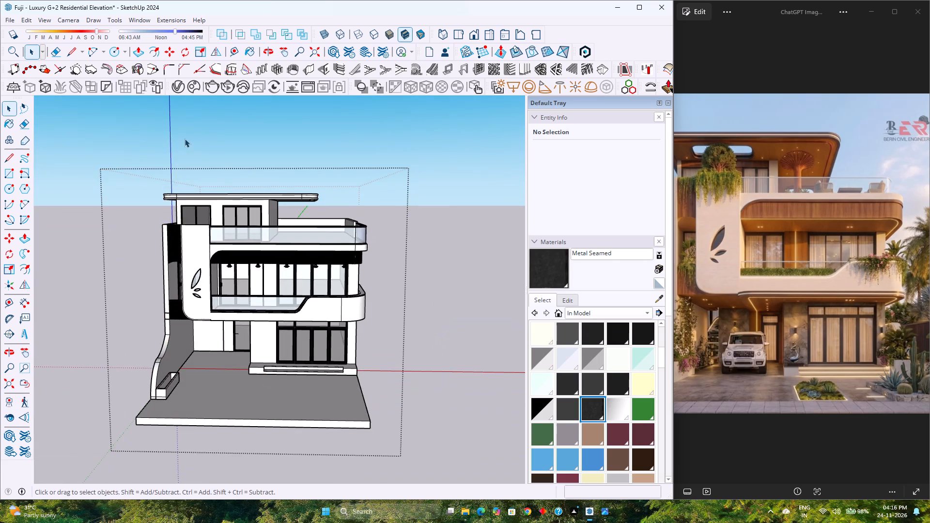
scroll(249, 138, down, 4)
middle_drag(258, 180, 114, 196)
scroll(114, 196, up, 3)
scroll(114, 196, down, 5)
scroll(114, 196, up, 4)
scroll(114, 196, down, 4)
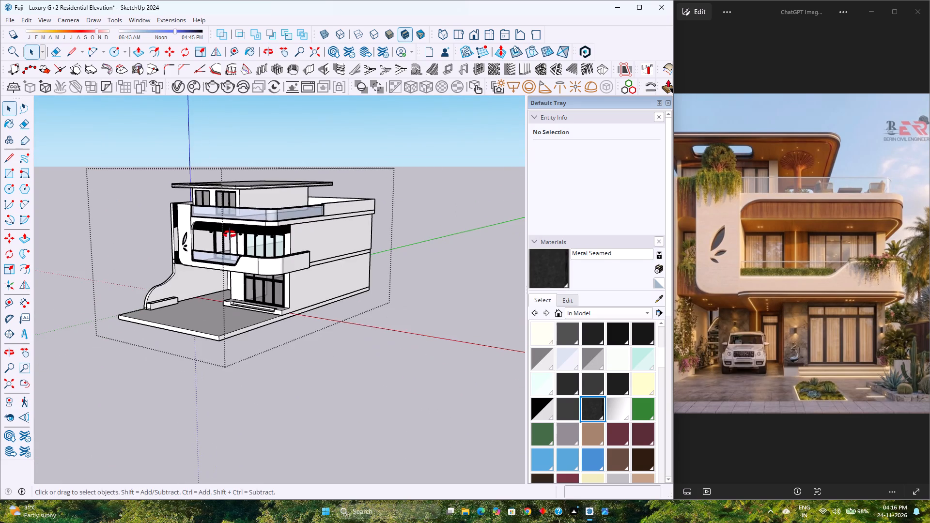
middle_drag(231, 235, 114, 190)
scroll(114, 190, up, 4)
scroll(114, 190, down, 2)
middle_drag(121, 194, 480, 210)
middle_click(480, 210)
scroll(256, 207, up, 4)
middle_drag(302, 212, 234, 216)
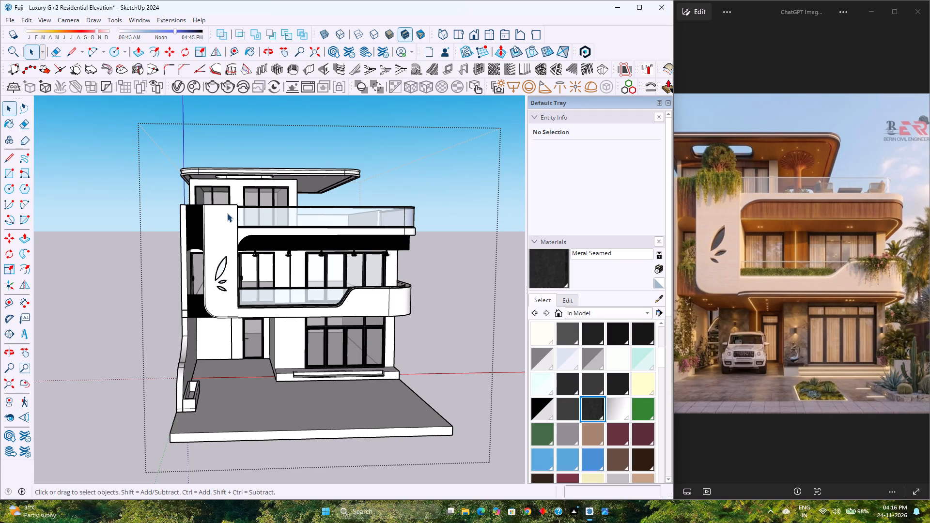
Examine the upper front facade closely, around the leaf cut-outs, balcony downlights and roof canopy.
scroll(229, 214, up, 3)
scroll(229, 214, down, 5)
scroll(230, 216, up, 4)
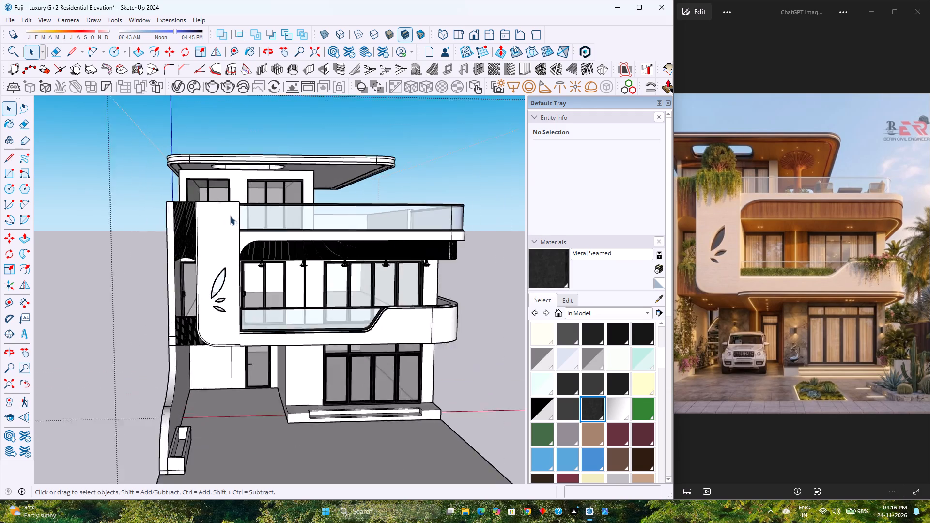
scroll(230, 216, down, 4)
scroll(232, 217, up, 5)
scroll(232, 217, down, 5)
scroll(232, 217, up, 5)
scroll(232, 217, down, 5)
scroll(232, 217, up, 5)
scroll(232, 217, down, 5)
scroll(232, 218, up, 5)
scroll(232, 218, down, 5)
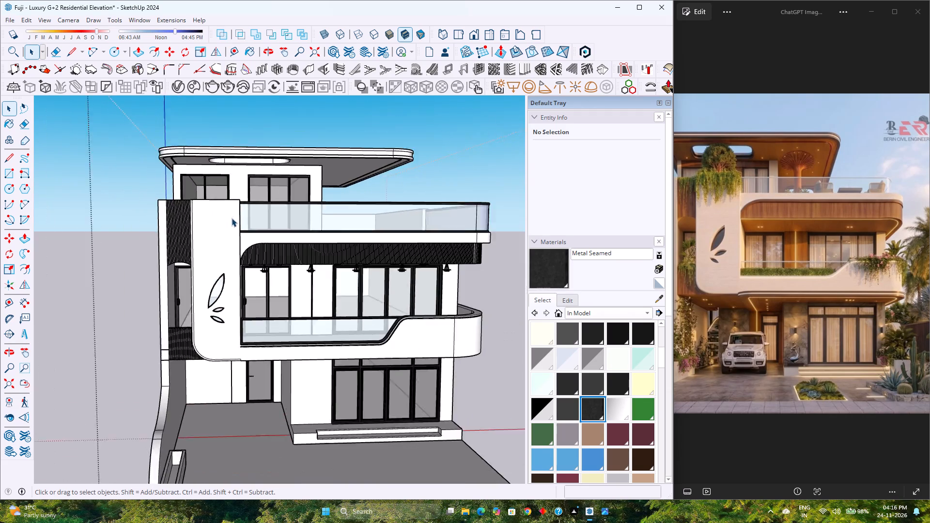
scroll(232, 218, up, 5)
scroll(232, 218, down, 5)
scroll(232, 219, up, 5)
scroll(232, 219, down, 5)
scroll(232, 219, up, 5)
scroll(232, 219, down, 4)
scroll(232, 219, up, 3)
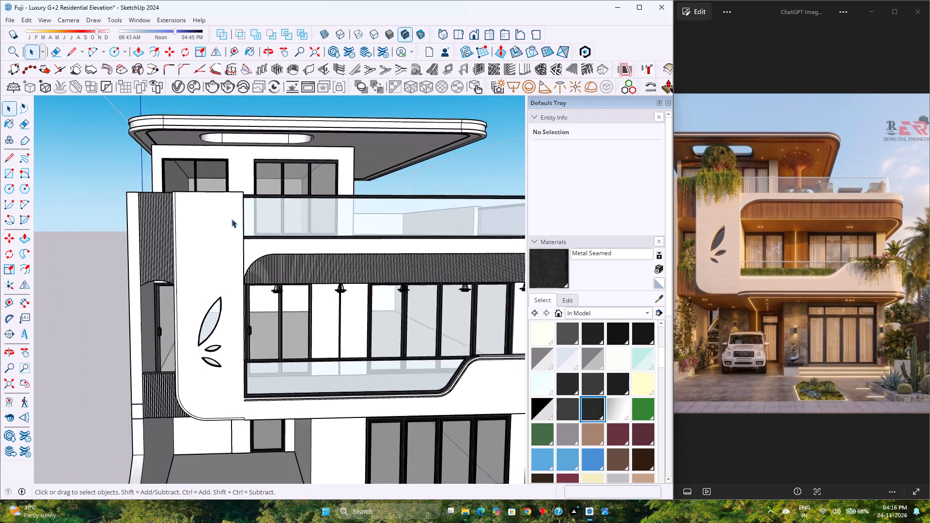
scroll(232, 219, down, 4)
scroll(232, 219, up, 4)
scroll(232, 219, down, 5)
scroll(232, 219, up, 5)
scroll(232, 219, down, 4)
scroll(232, 219, up, 4)
scroll(232, 219, down, 5)
scroll(232, 219, up, 5)
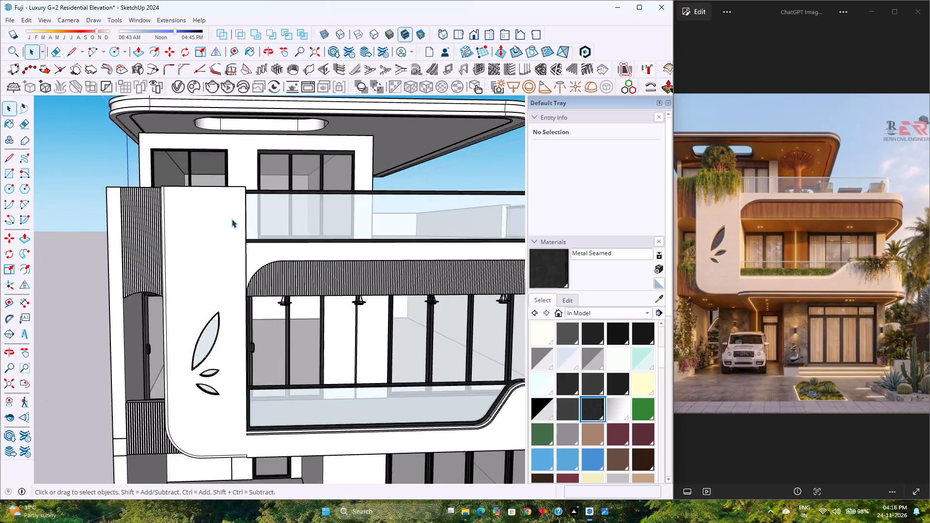
scroll(232, 219, down, 5)
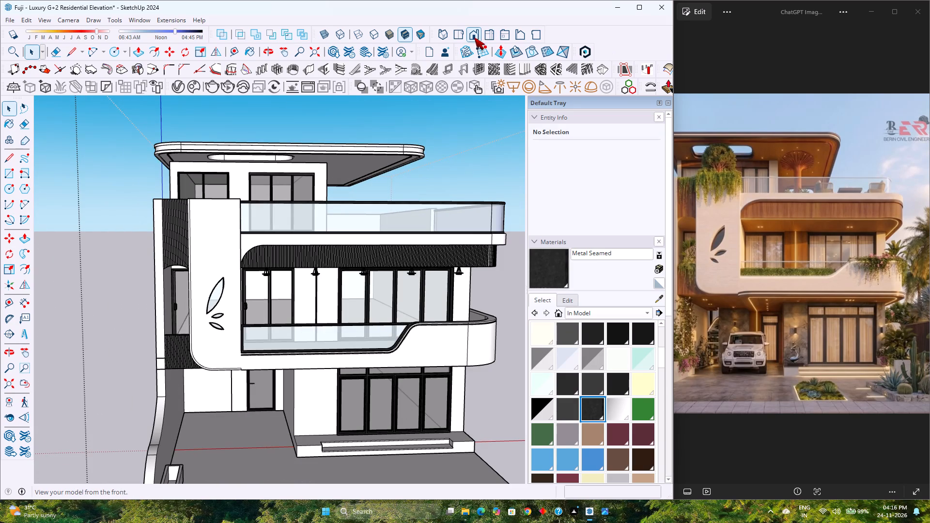
Return the model to the standard Front view with the whole house in frame.
click(474, 37)
scroll(302, 274, down, 5)
scroll(310, 314, up, 4)
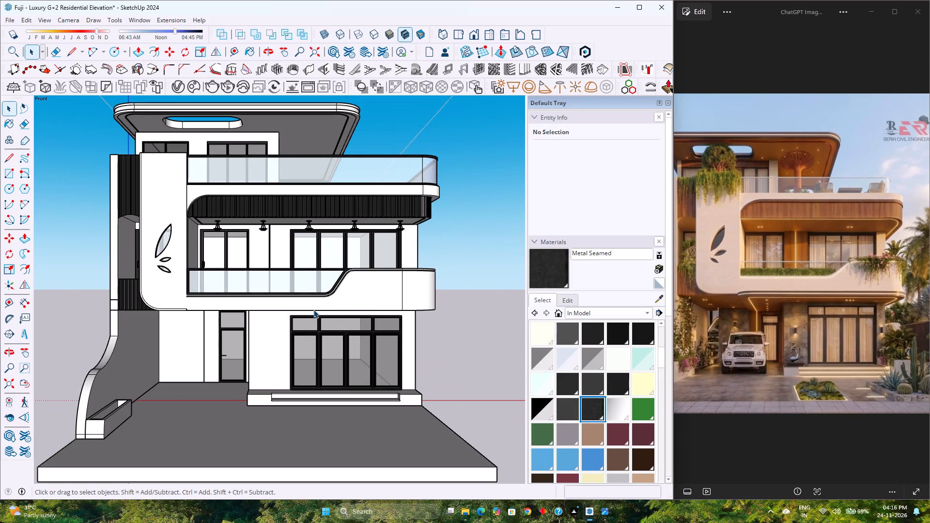
scroll(315, 307, down, 4)
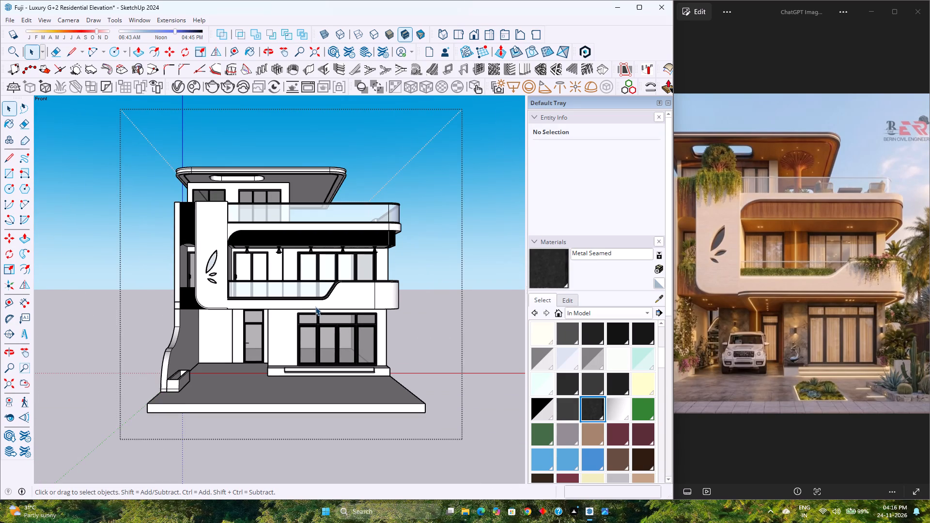
scroll(262, 287, up, 2)
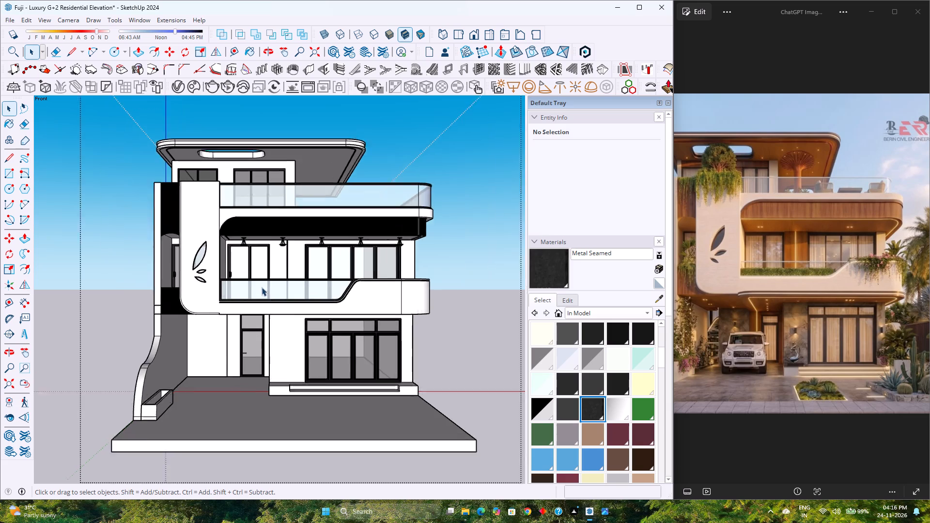
Open the first-floor balcony group for editing and select the recessed soffit face above the entrance porch.
scroll(262, 287, up, 1)
middle_drag(257, 287, 237, 207)
middle_click(237, 207)
scroll(302, 234, up, 7)
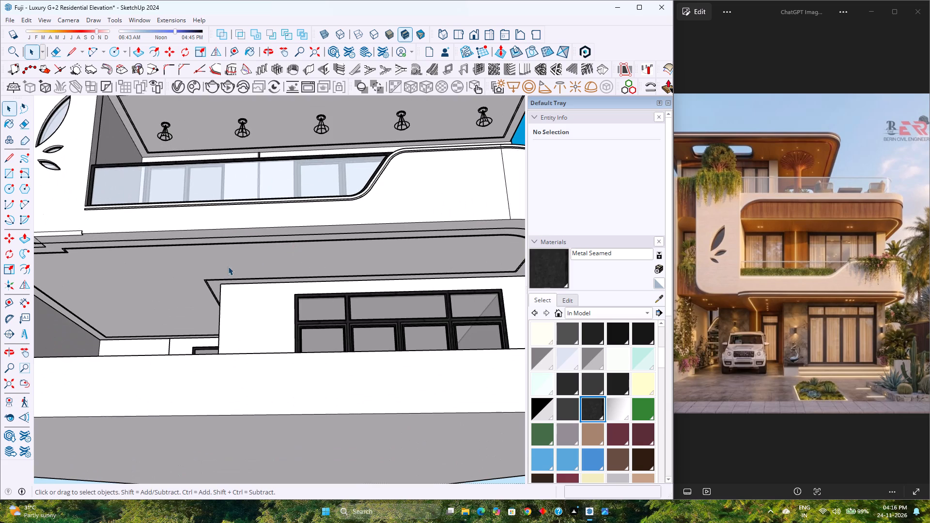
scroll(229, 265, down, 3)
middle_drag(229, 265, 312, 286)
middle_click(312, 286)
scroll(243, 310, up, 4)
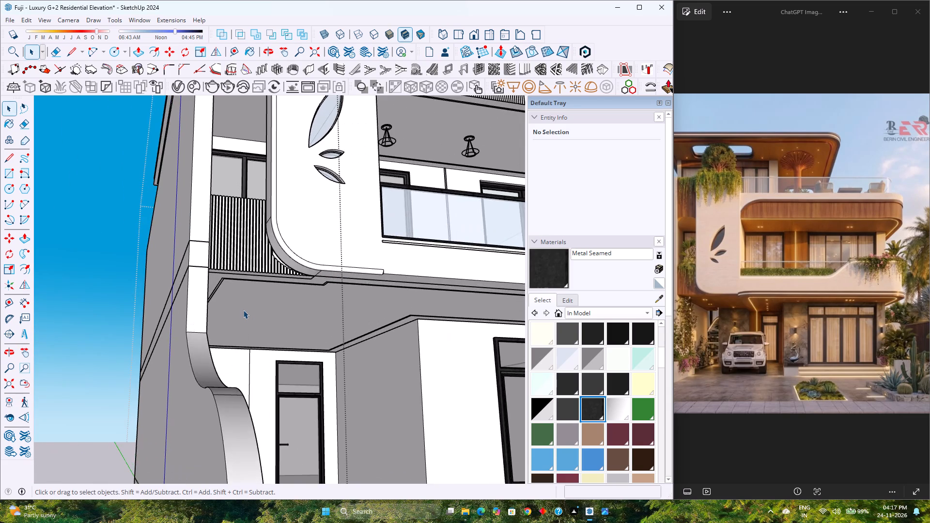
scroll(253, 326, up, 2)
middle_drag(253, 326, 215, 292)
middle_click(215, 292)
double_click(253, 286)
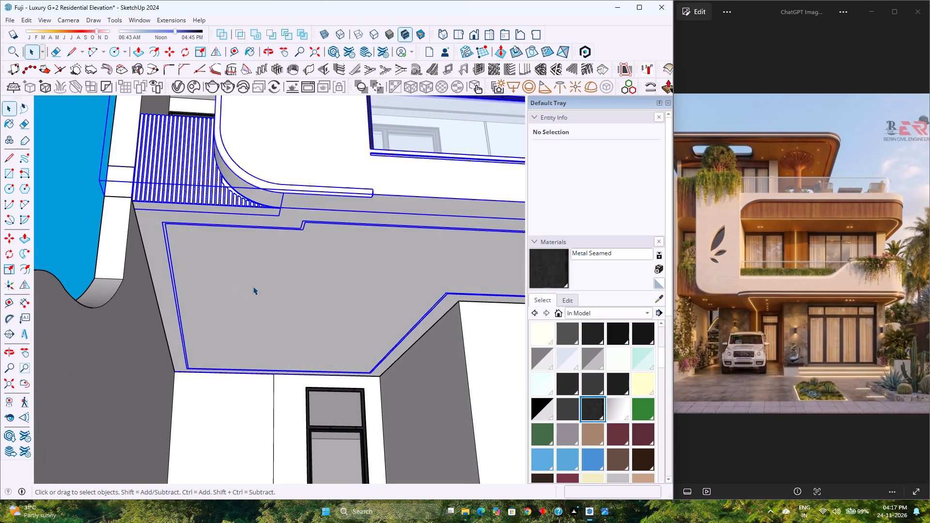
scroll(253, 286, up, 3)
click(253, 286)
scroll(253, 286, down, 4)
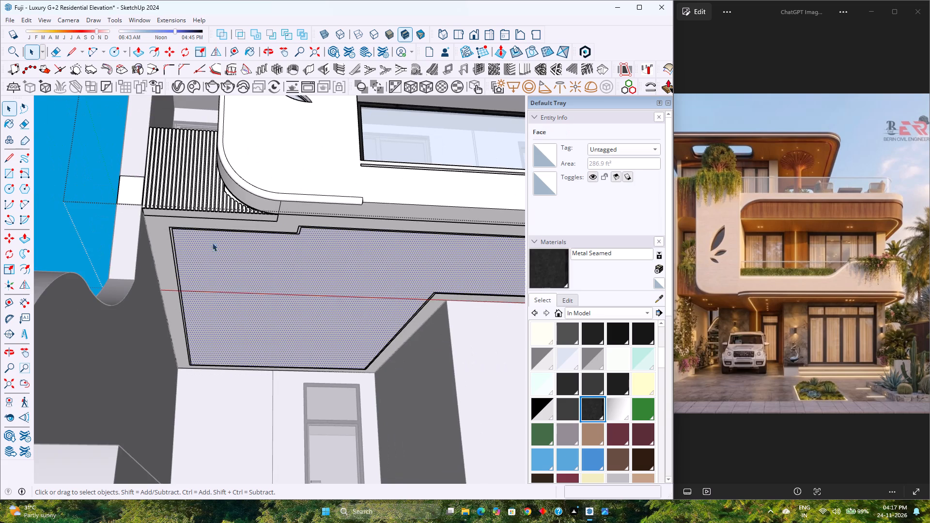
Place two guides across the porch soffit, each 3'6" in from one of the opposite side-wall edges.
click(232, 51)
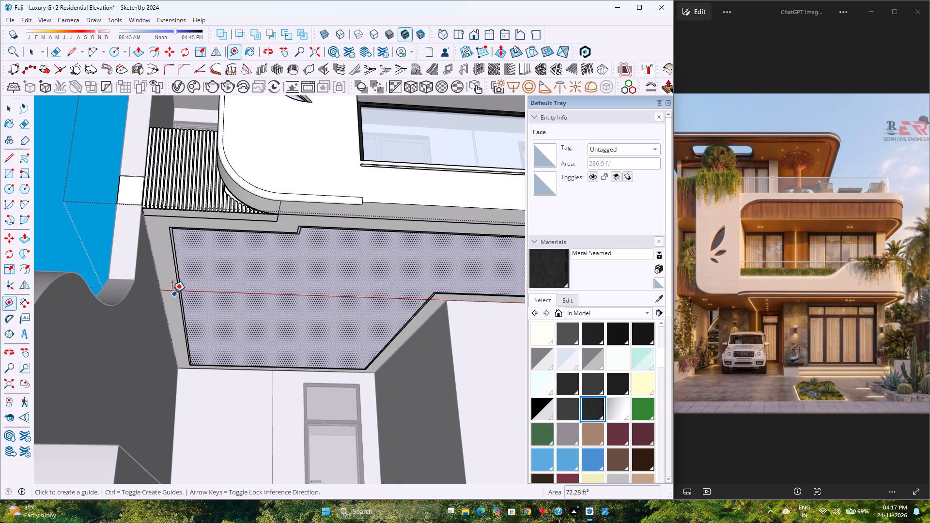
click(159, 278)
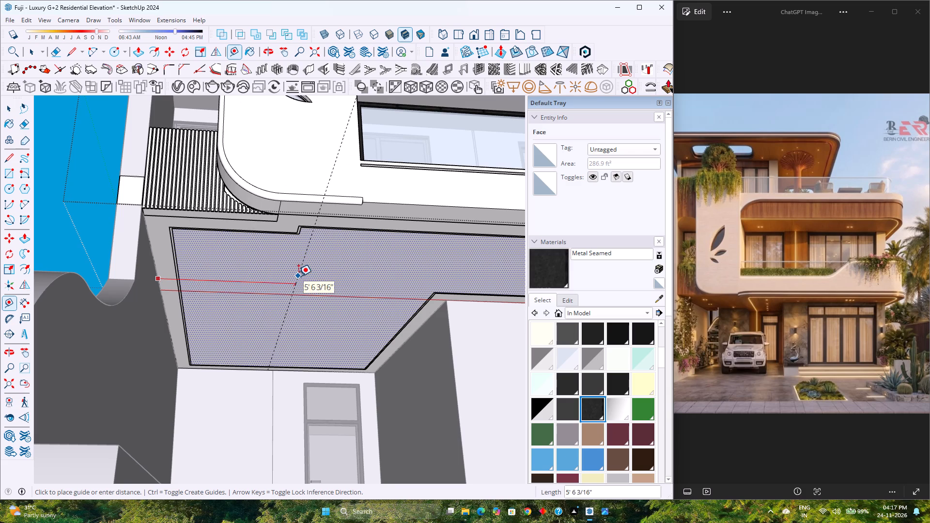
text(3'6)
key(Return)
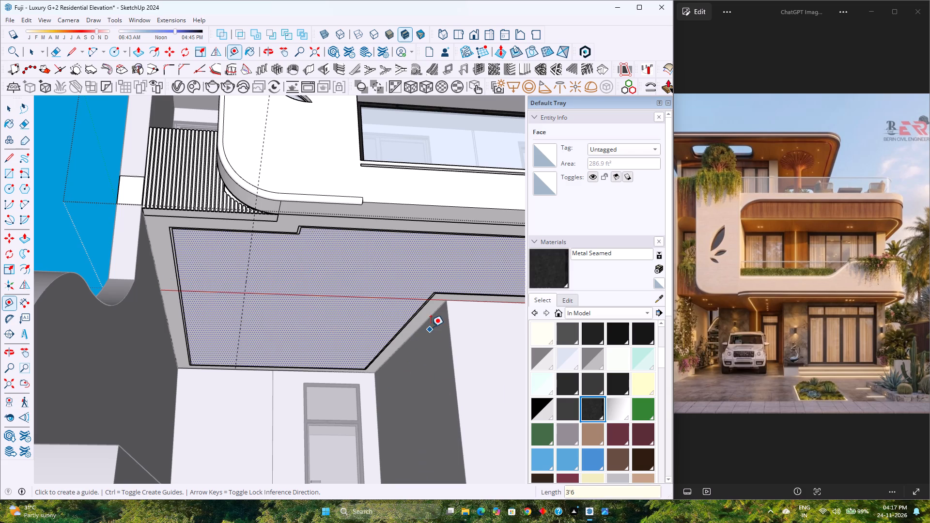
scroll(436, 321, up, 2)
click(433, 312)
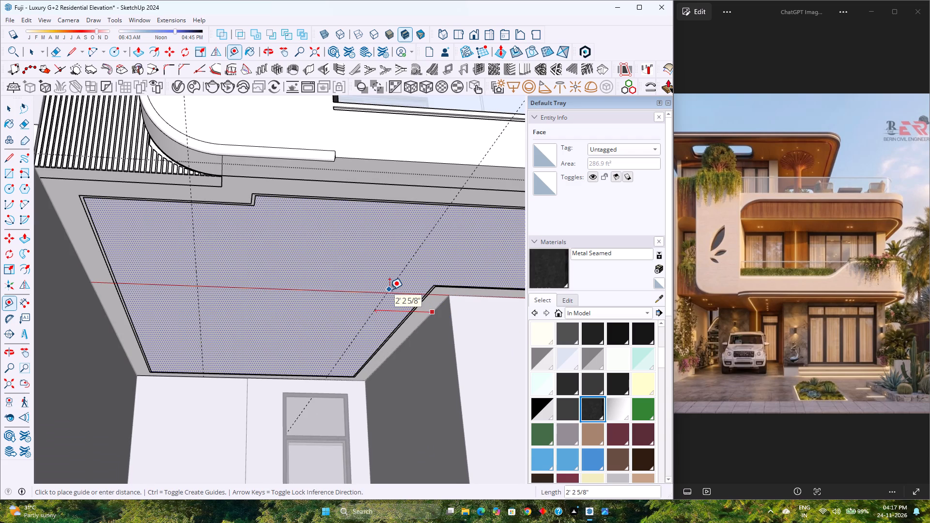
text(3'6)
key(Return)
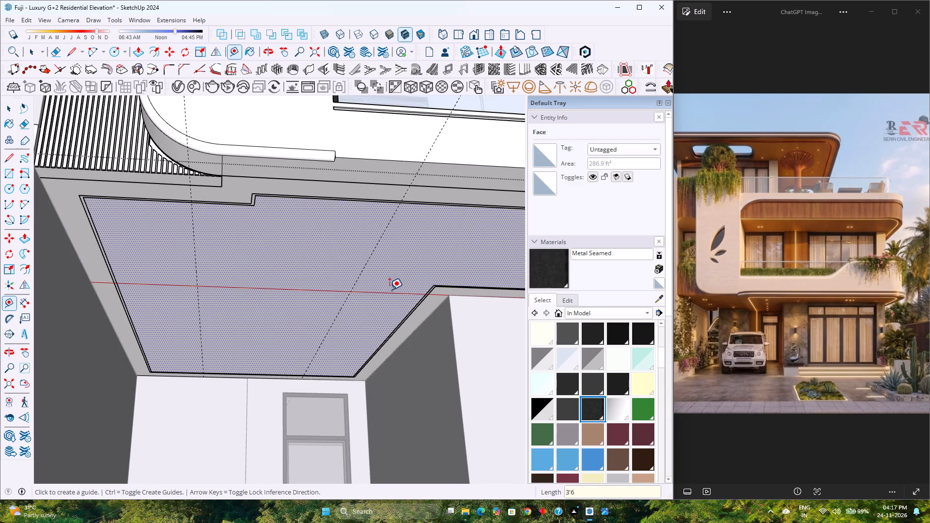
Place a lengthwise guide along the balcony soffit, 3'6" out from the front wall edge above the large ground-floor window.
scroll(287, 250, down, 4)
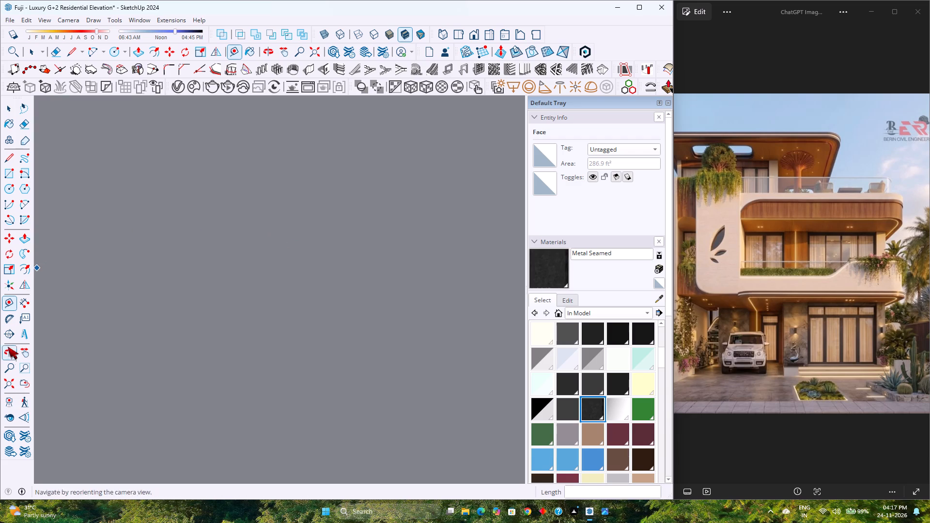
click(6, 384)
middle_drag(184, 241, 102, 273)
middle_click(102, 273)
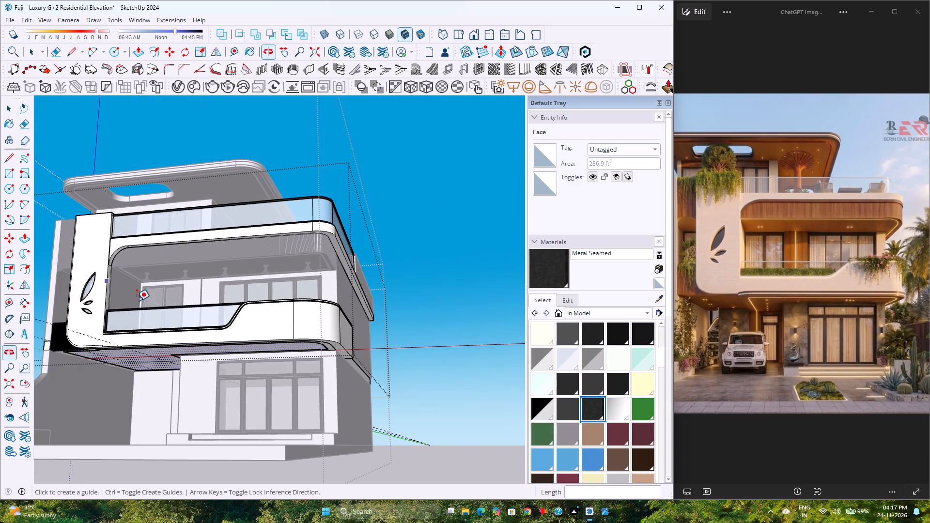
scroll(282, 346, up, 11)
middle_drag(276, 353, 272, 323)
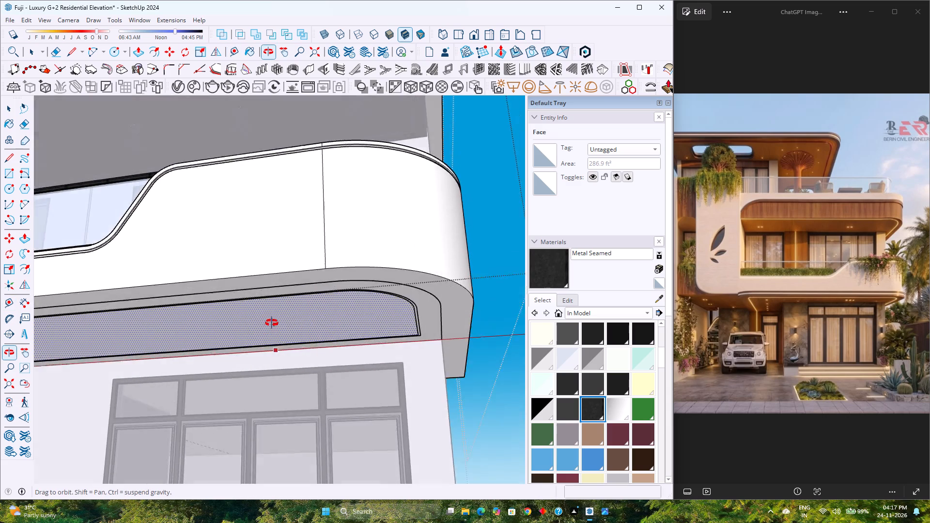
middle_drag(272, 323, 272, 305)
middle_click(272, 305)
scroll(321, 336, up, 5)
click(336, 353)
scroll(311, 306, down, 2)
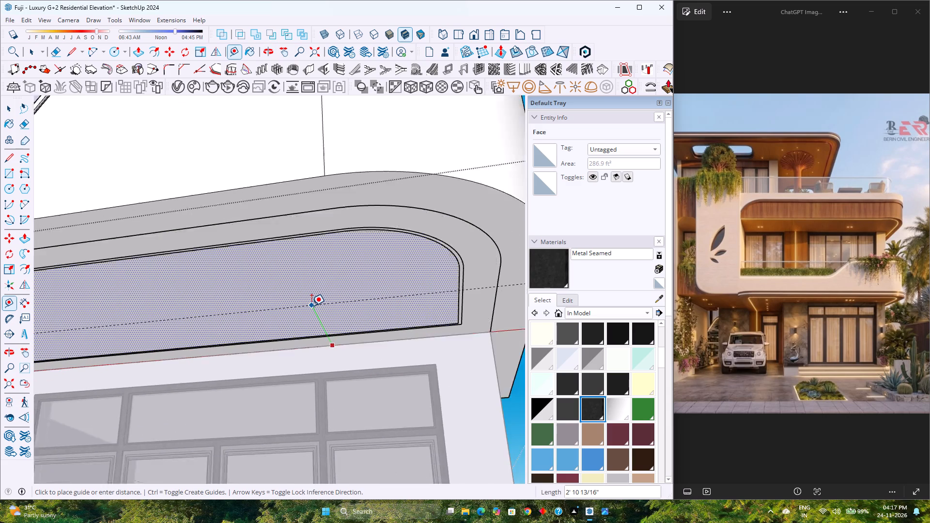
scroll(311, 306, down, 9)
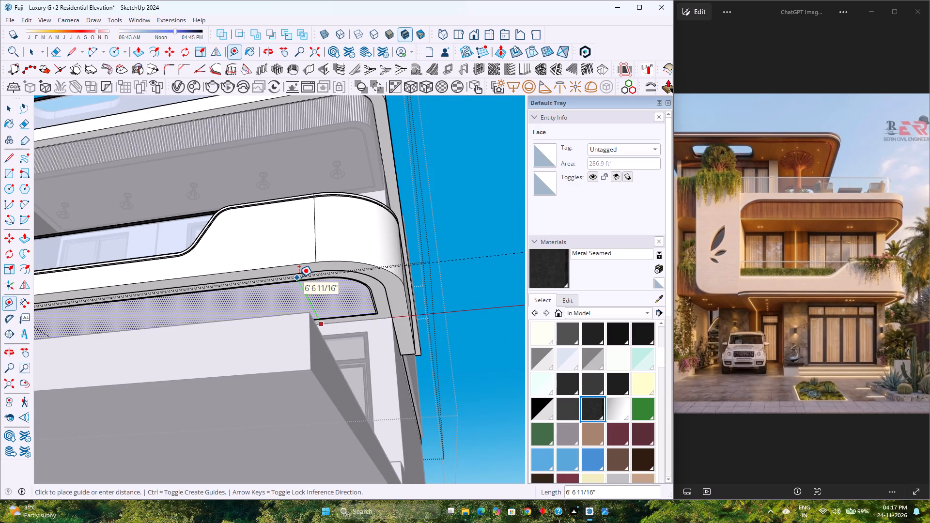
scroll(299, 277, up, 6)
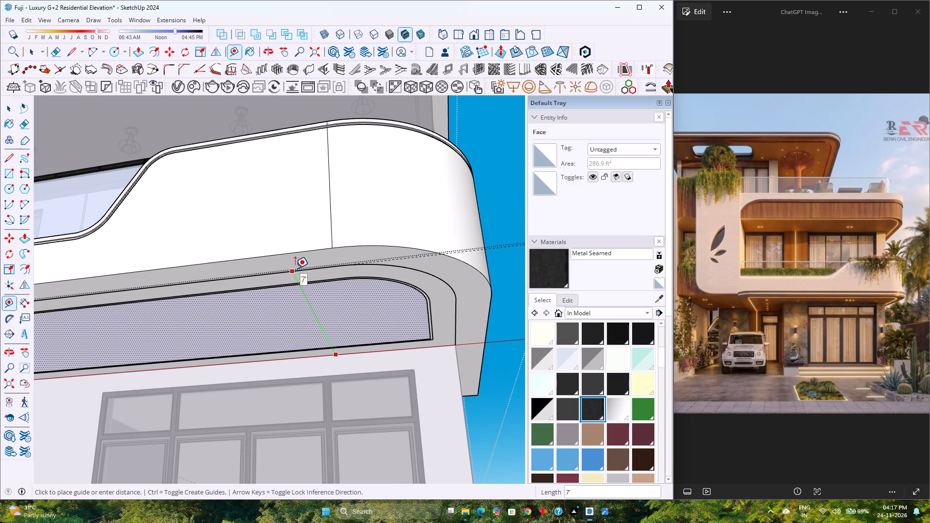
text(3'6)
key(Return)
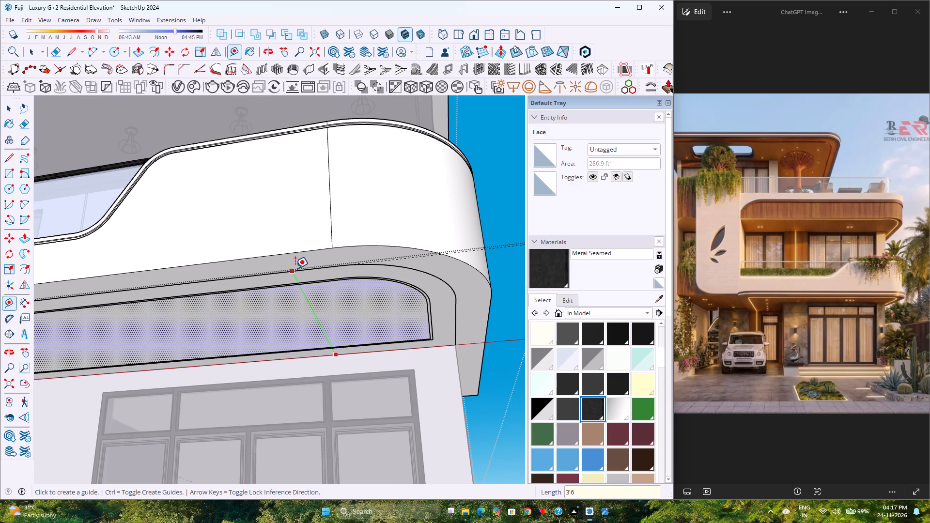
Measure the spacing between the two guides that run across the porch soffit.
scroll(361, 262, down, 1)
middle_drag(390, 286, 547, 320)
middle_click(548, 319)
scroll(536, 304, down, 4)
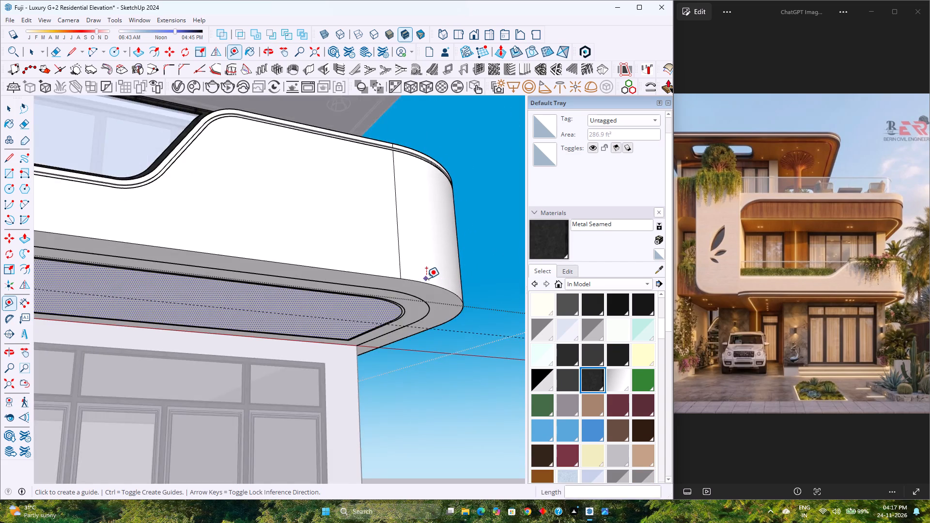
scroll(426, 278, down, 7)
scroll(569, 252, up, 4)
scroll(224, 257, down, 4)
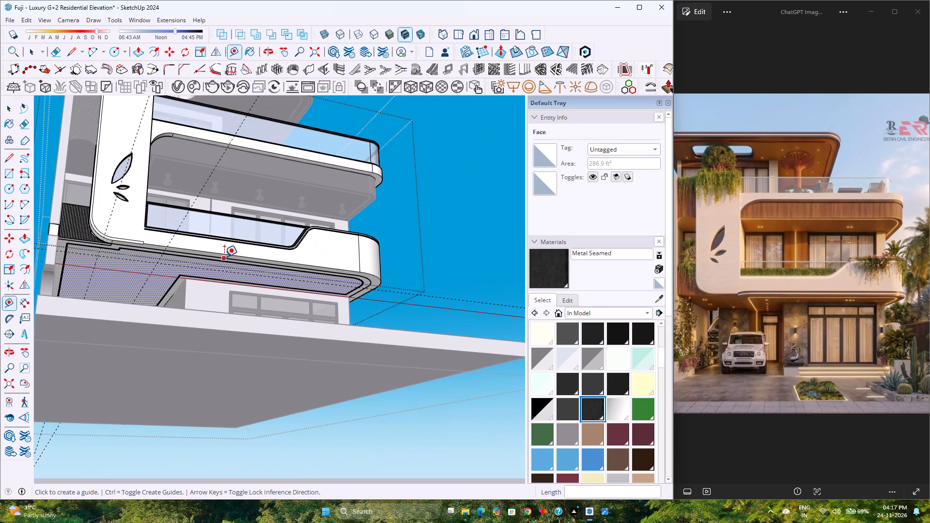
scroll(116, 272, up, 11)
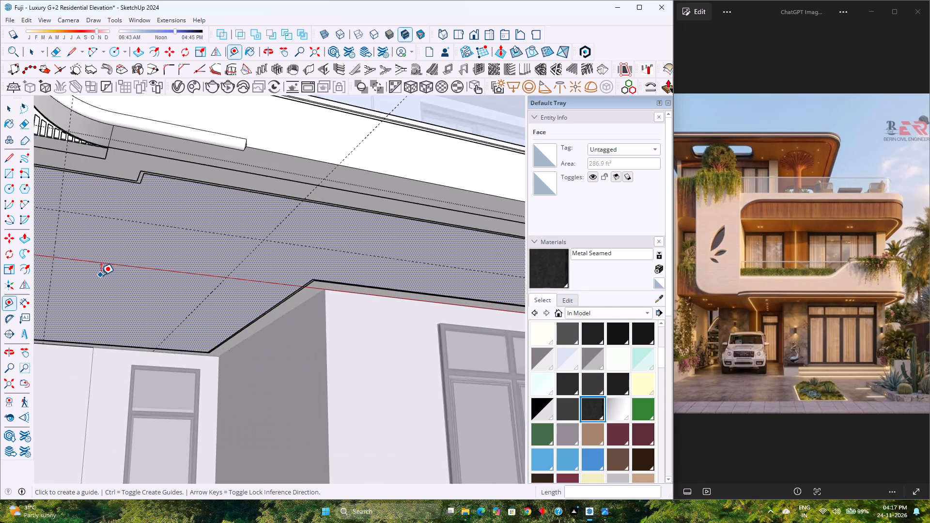
scroll(101, 275, up, 1)
click(48, 268)
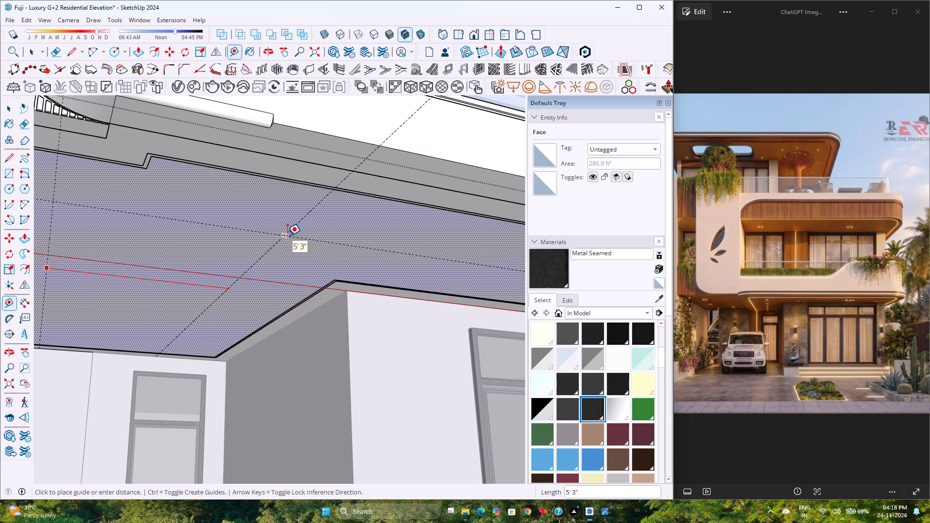
key(Escape)
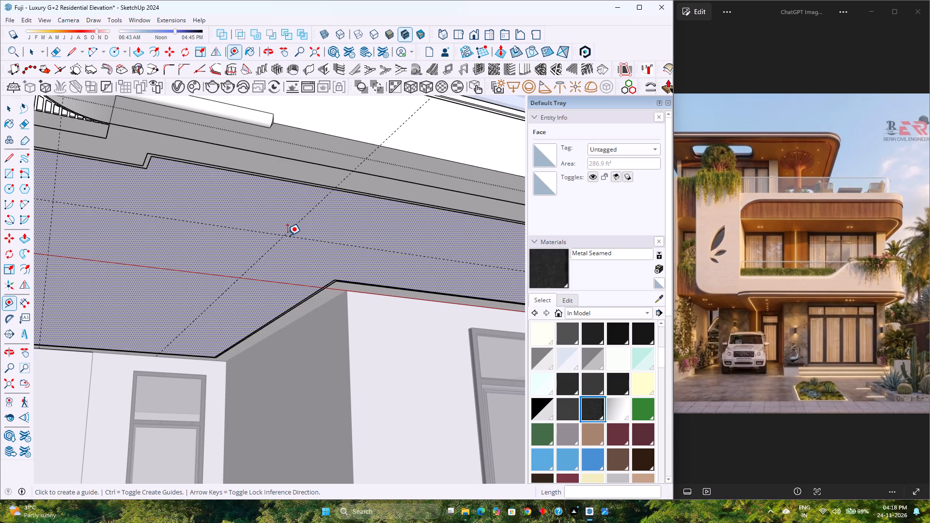
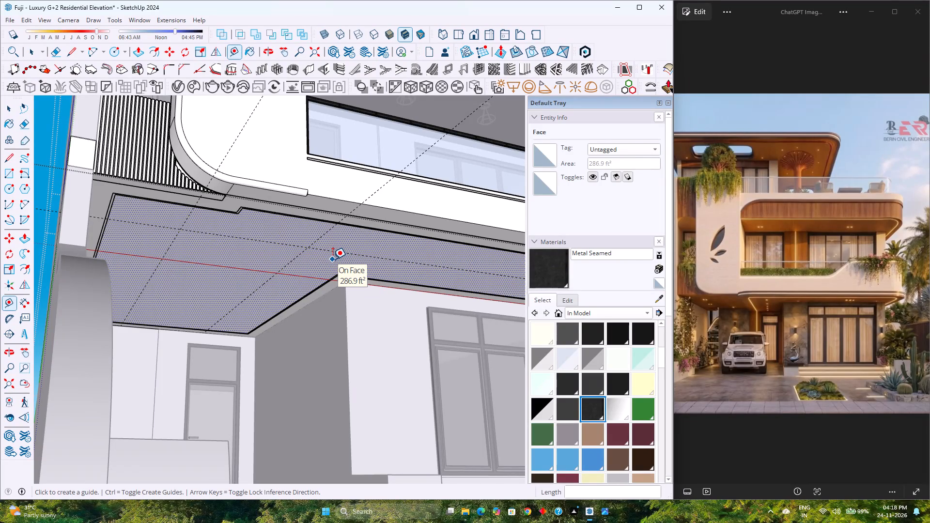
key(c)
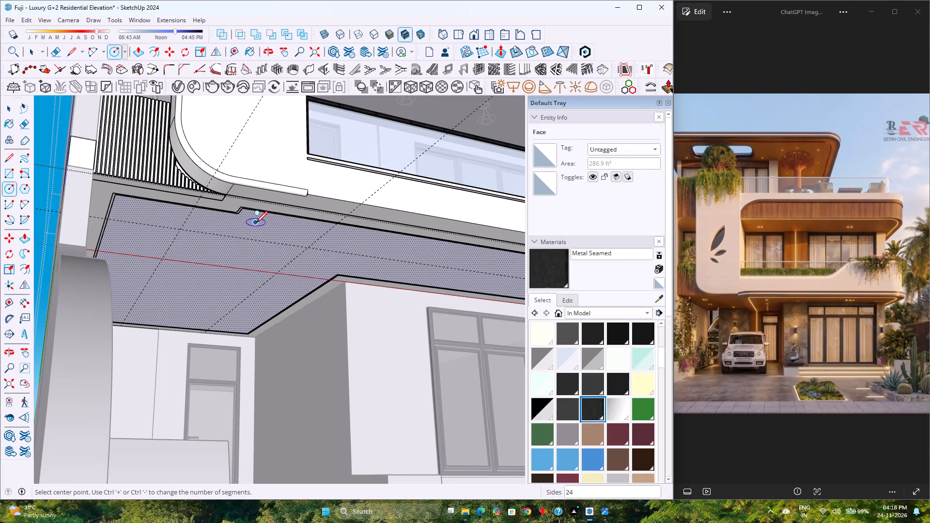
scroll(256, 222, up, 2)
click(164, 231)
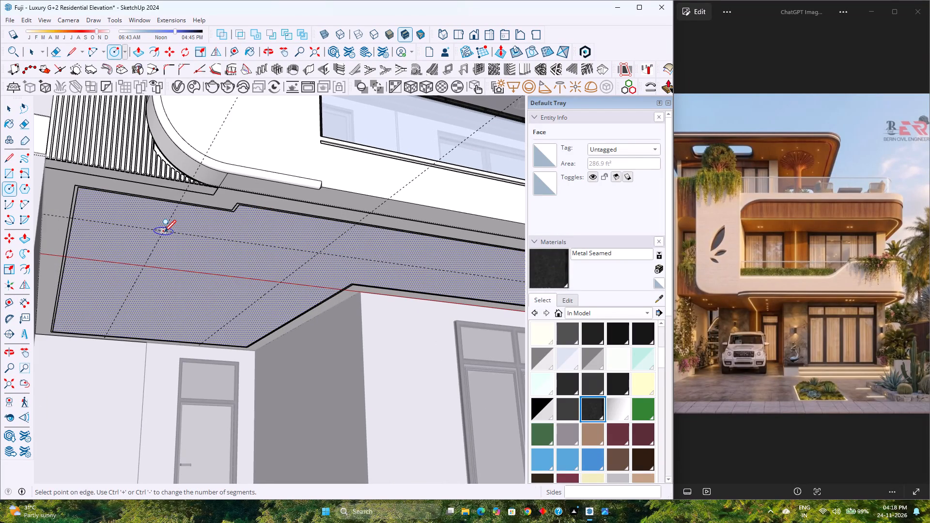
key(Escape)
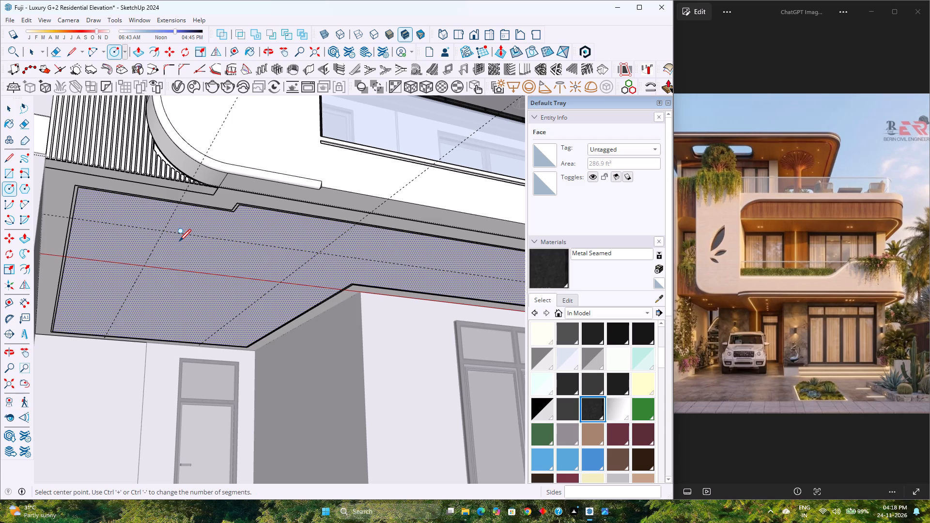
Place a Tape Measure guide on the ground-floor ceiling, offset 3'6" from the rear wall's top edge.
click(232, 53)
scroll(138, 348, up, 3)
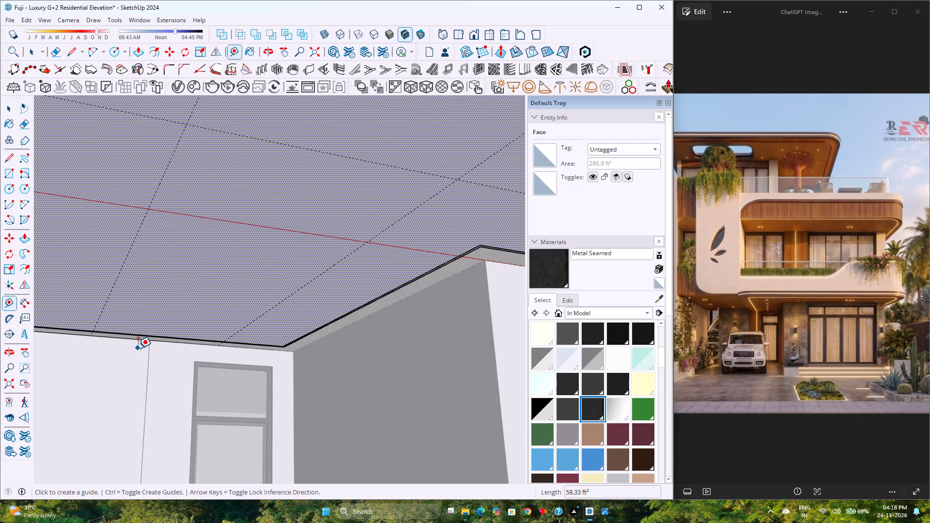
scroll(138, 348, up, 7)
click(139, 331)
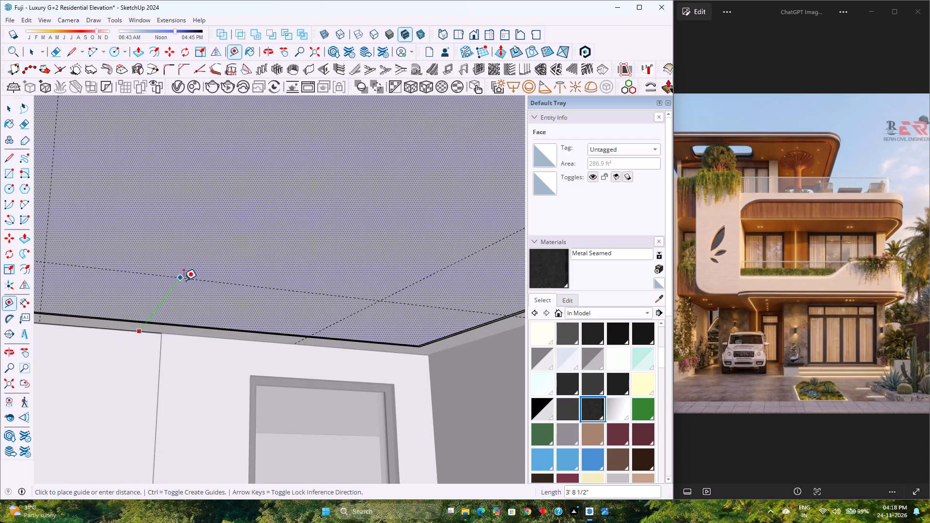
scroll(184, 280, down, 5)
middle_drag(188, 280, 315, 270)
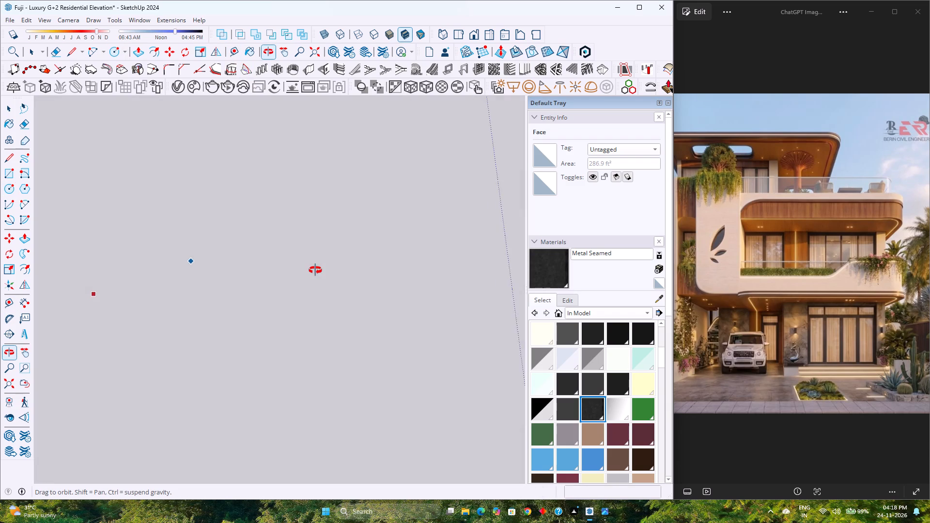
middle_drag(315, 270, 139, 290)
middle_click(139, 290)
scroll(225, 295, up, 5)
scroll(176, 323, up, 6)
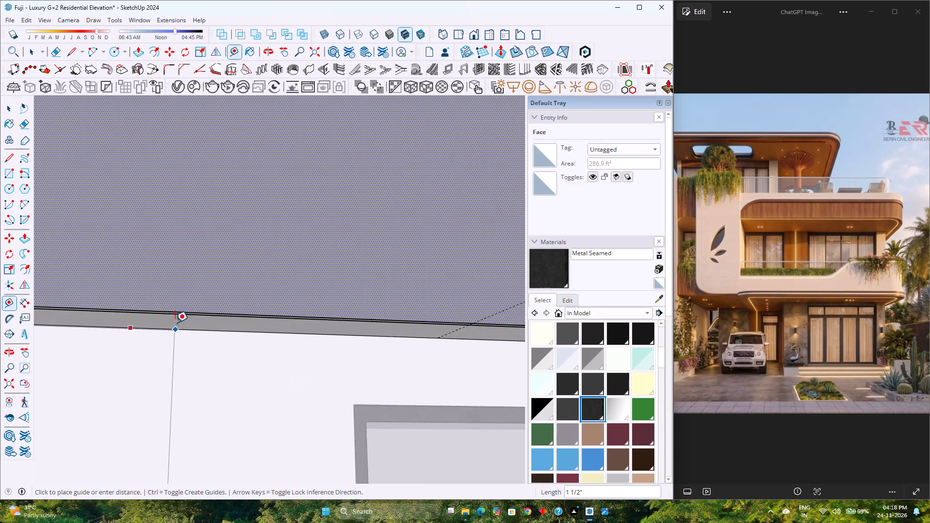
middle_drag(175, 322, 419, 257)
middle_click(419, 257)
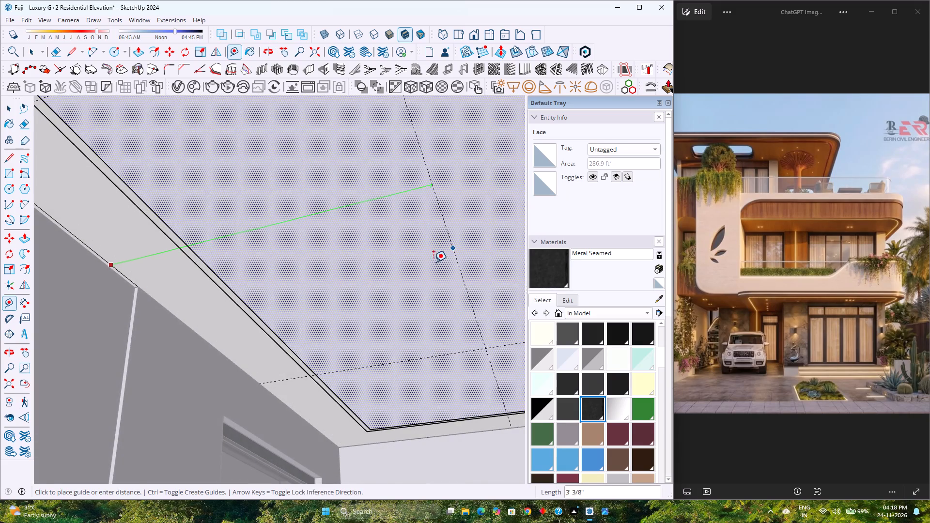
scroll(432, 262, down, 2)
text(3')
key(6)
key(Return)
Draw a 3" radius circle on the ceiling at the intersection of the new rear guide and the outer lengthwise guide.
scroll(404, 285, down, 3)
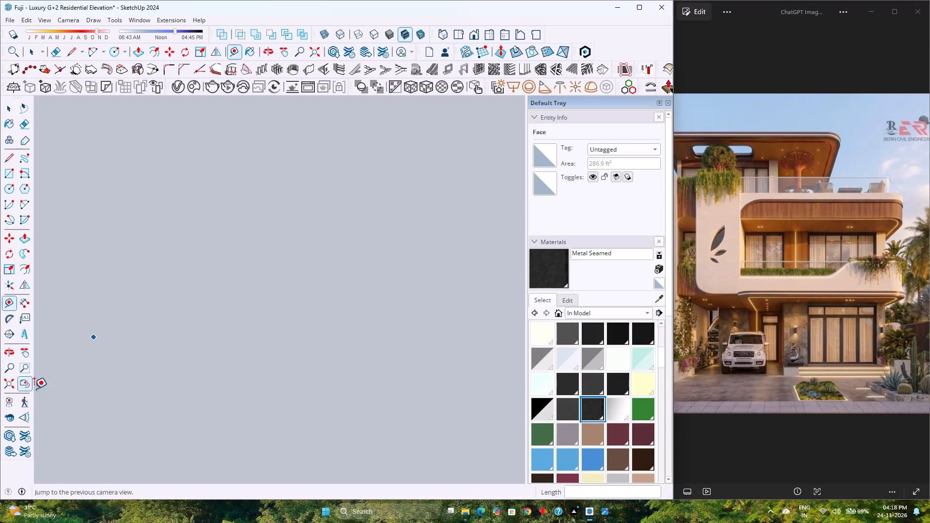
click(7, 385)
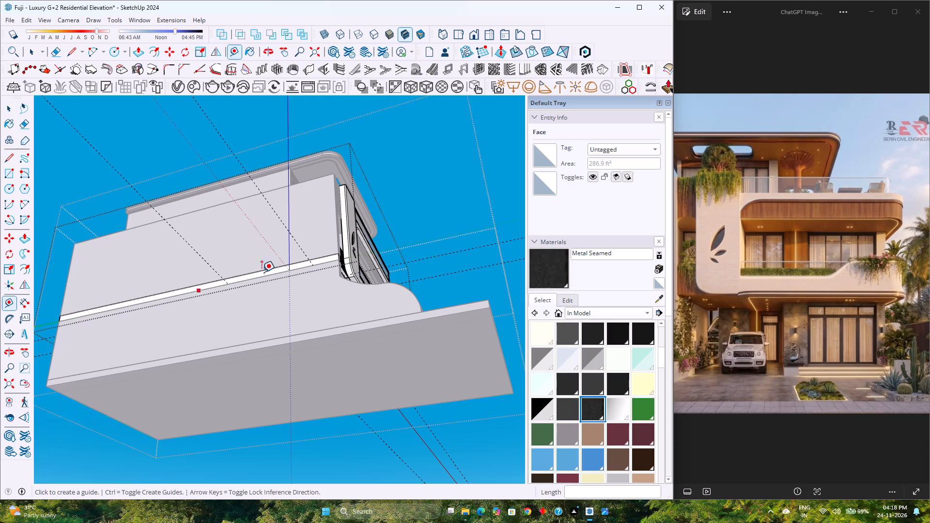
middle_drag(282, 299, 9, 398)
middle_click(9, 398)
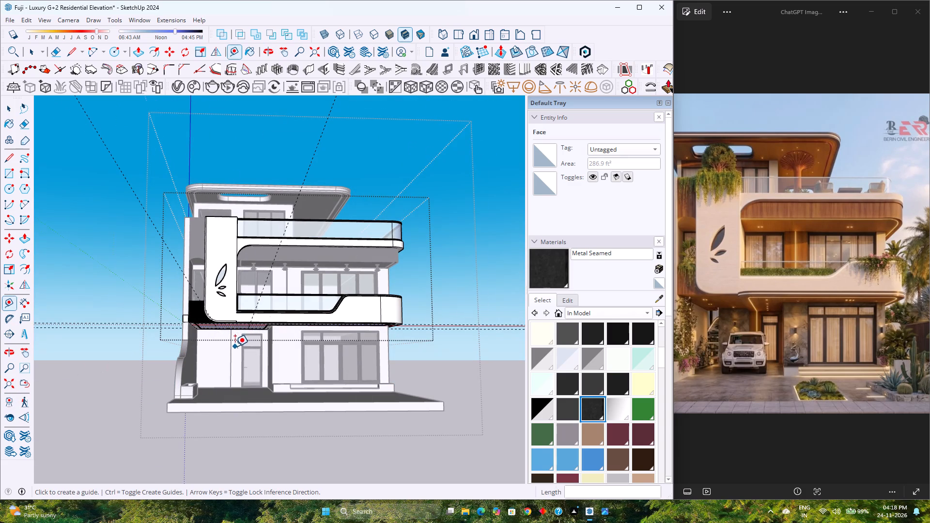
scroll(235, 346, up, 10)
middle_drag(248, 335, 255, 301)
scroll(255, 301, down, 3)
middle_drag(255, 301, 263, 311)
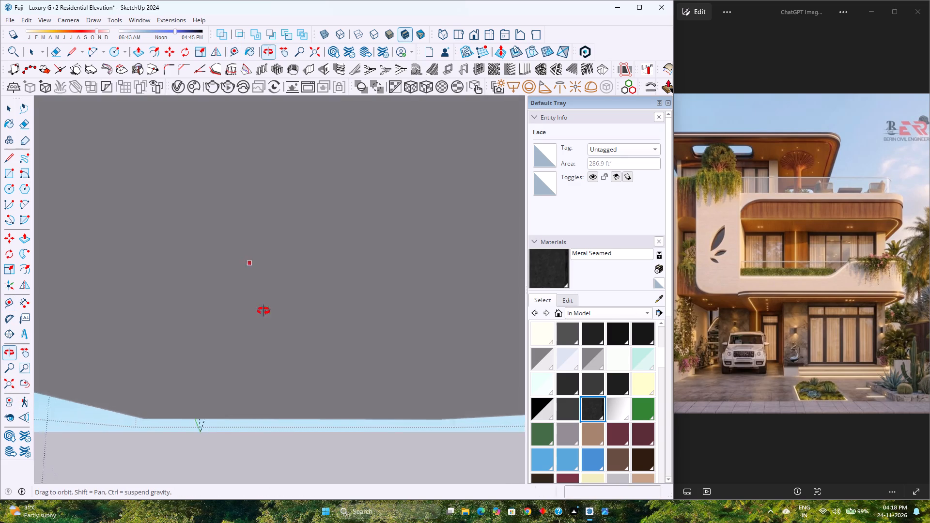
middle_drag(263, 311, 258, 360)
scroll(254, 352, down, 10)
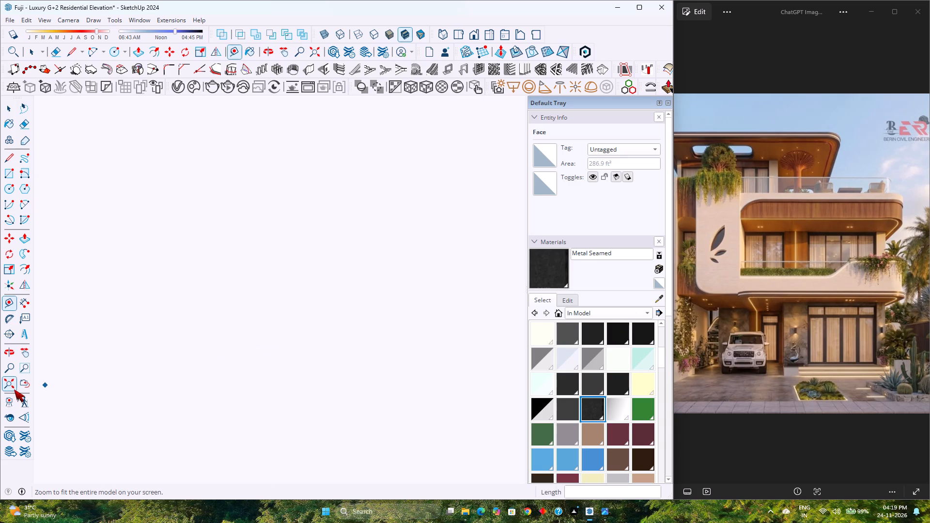
click(12, 388)
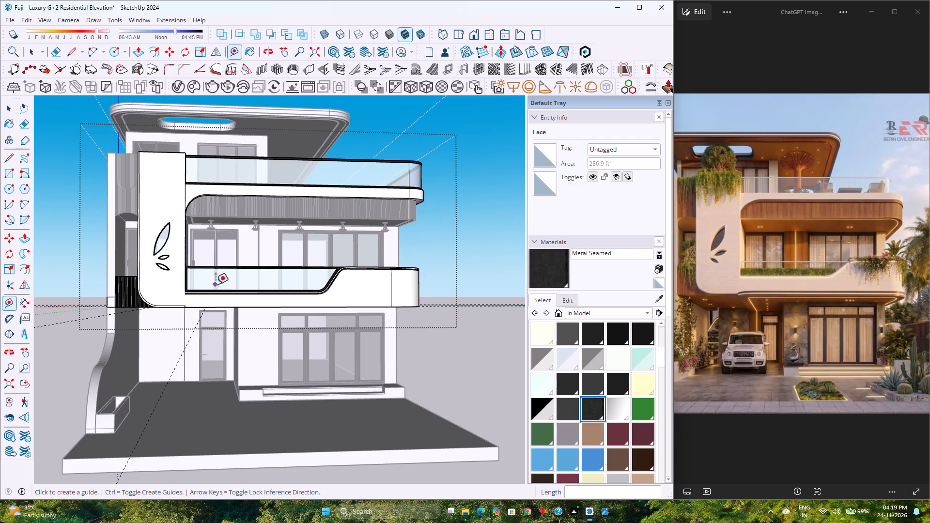
scroll(216, 284, up, 11)
middle_drag(116, 322, 175, 227)
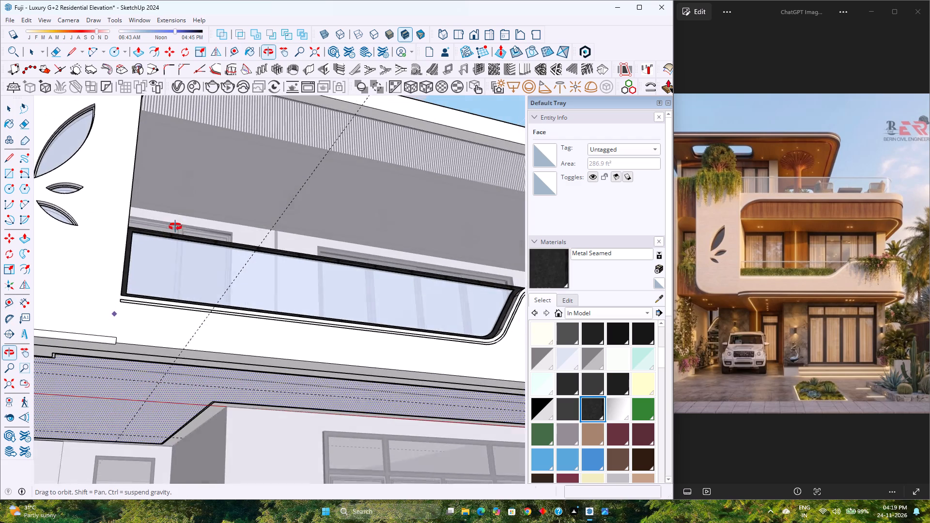
middle_drag(175, 227, 177, 225)
middle_click(177, 225)
scroll(177, 225, down, 2)
scroll(164, 353, down, 4)
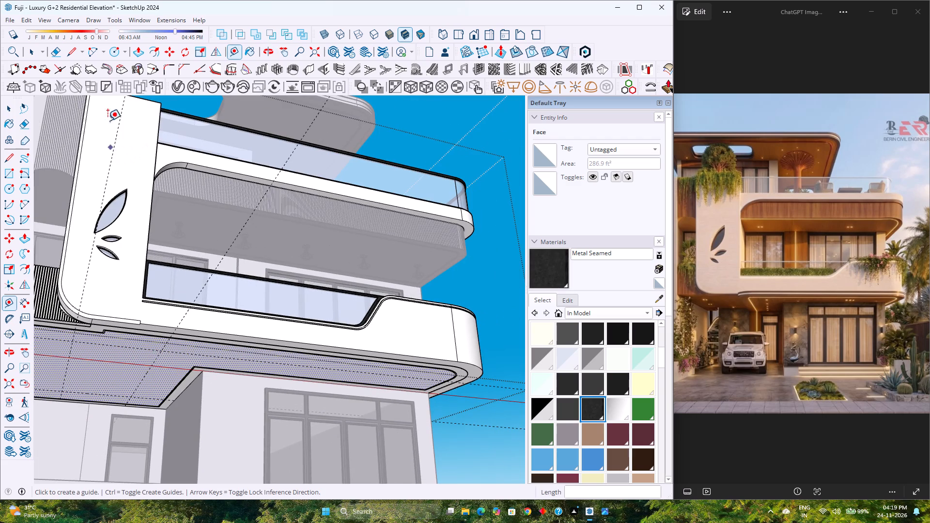
click(109, 50)
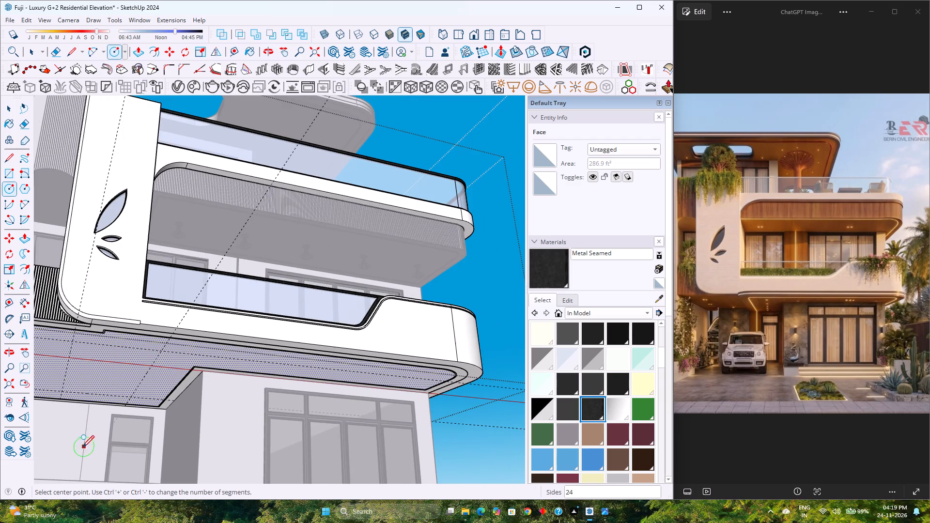
scroll(140, 393, down, 3)
scroll(69, 399, up, 7)
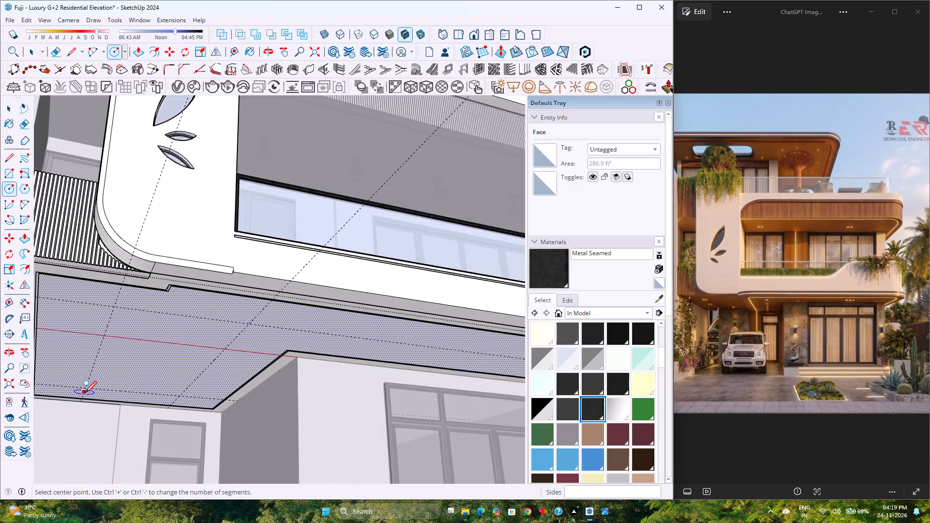
scroll(85, 392, up, 3)
click(86, 385)
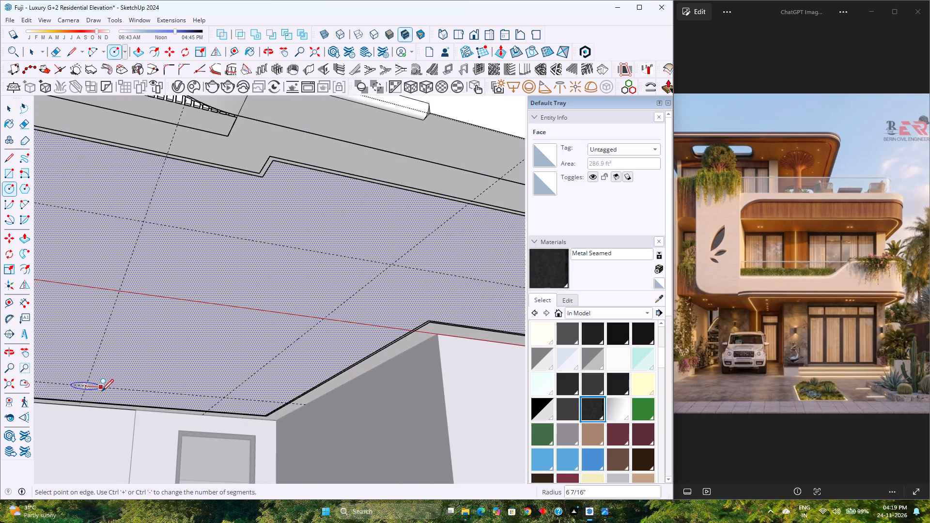
key(3)
key(Return)
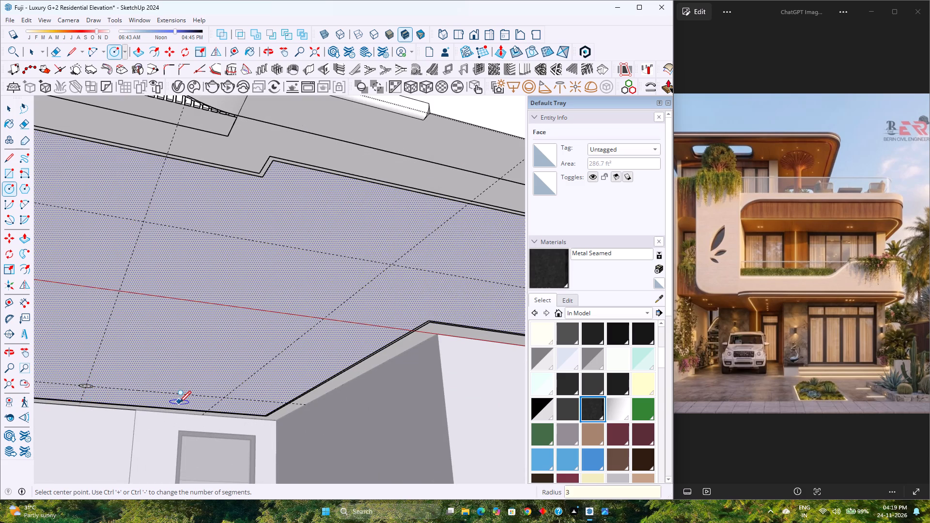
Set the ceiling circle's segment count to 240.
key(space)
scroll(90, 394, up, 8)
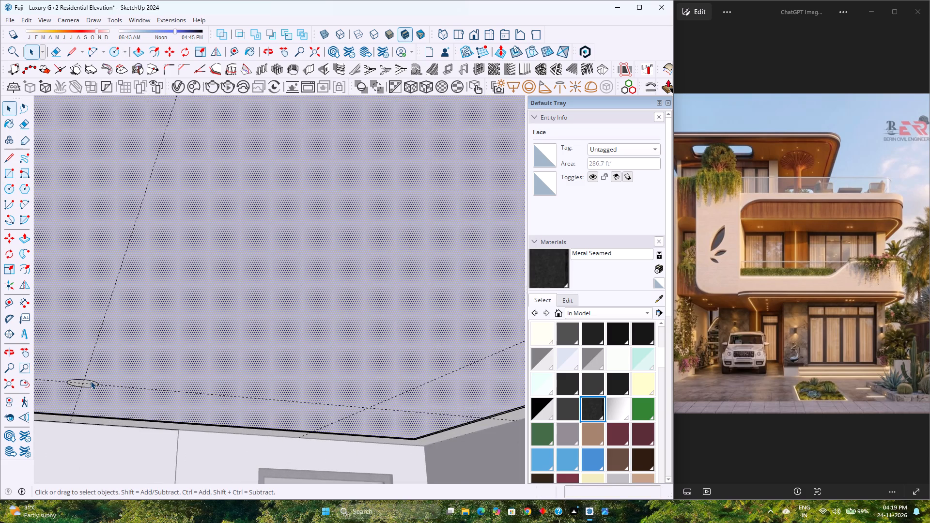
click(91, 381)
click(647, 179)
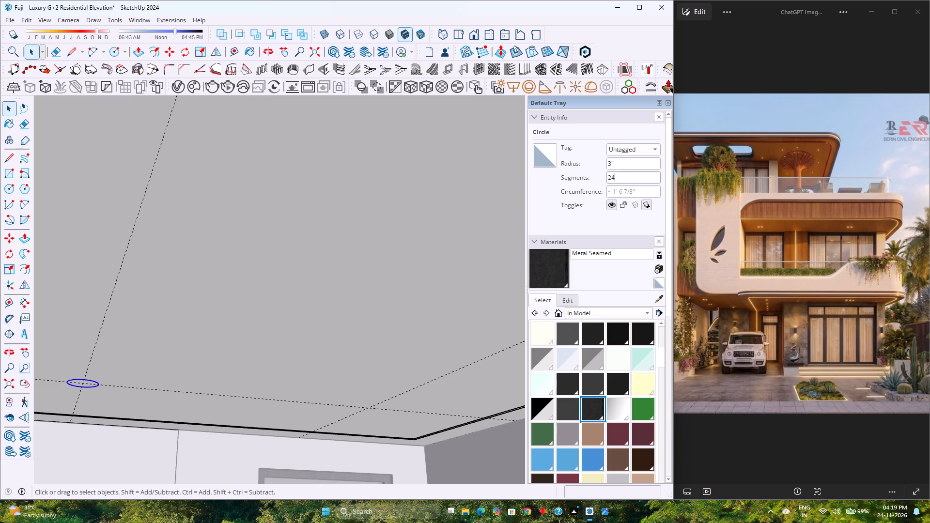
key(0)
key(Return)
Copy the circle 5'3" along the rear guide to its intersection with the second lengthwise guide.
scroll(79, 379, up, 4)
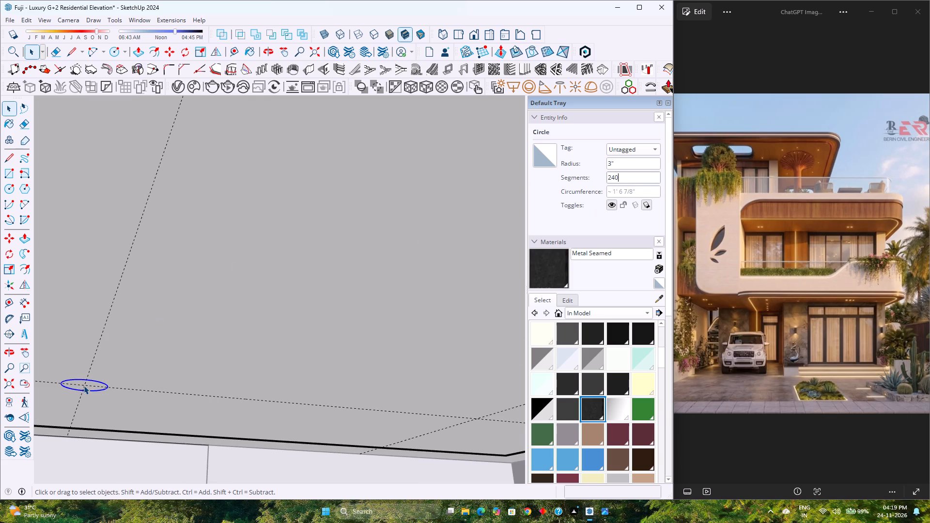
click(87, 387)
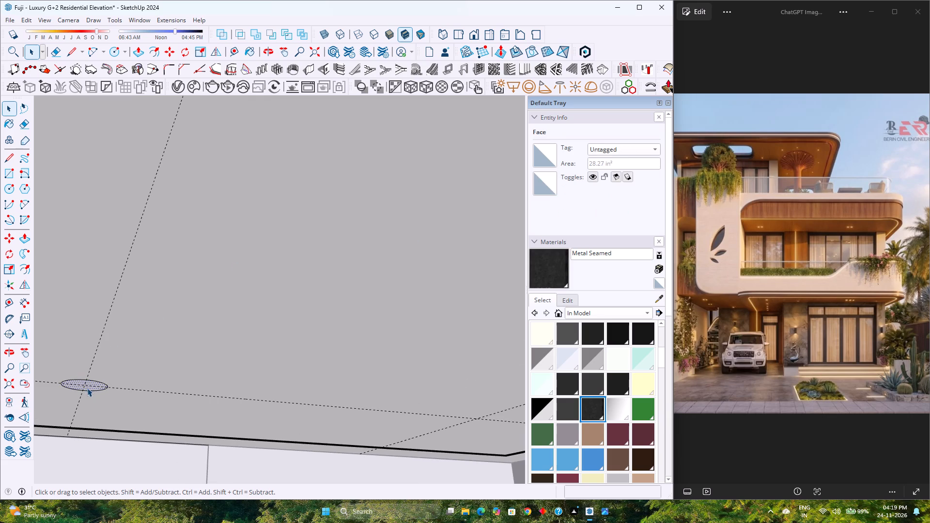
key(m)
click(85, 384)
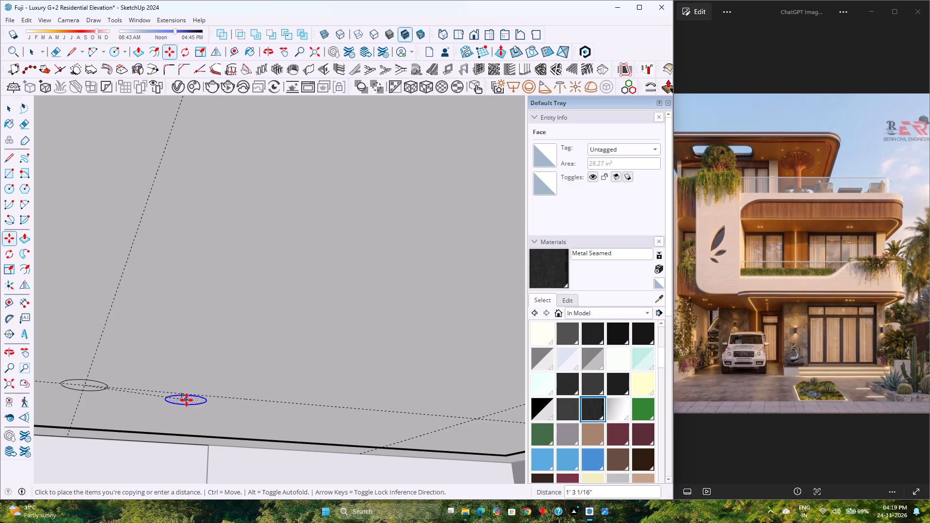
scroll(186, 400, down, 3)
click(413, 413)
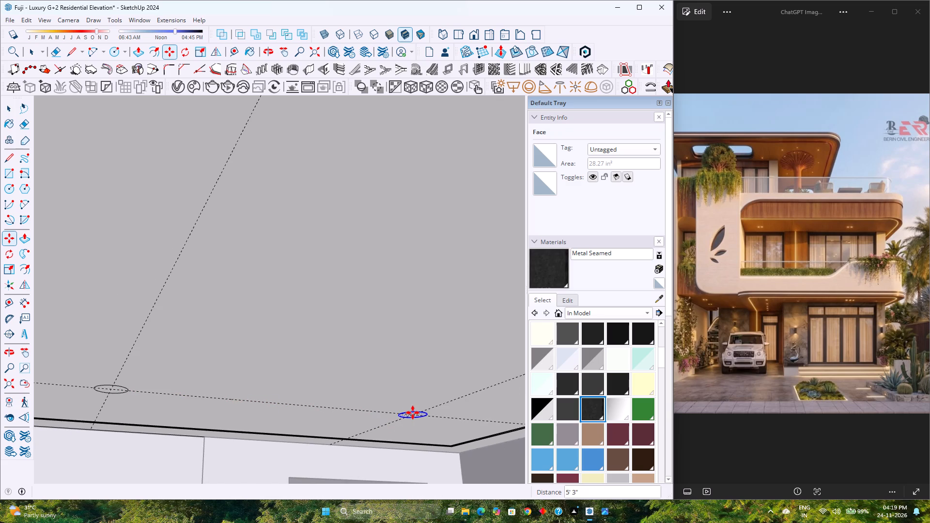
Copy both rear circles 13' to the front guide intersections and divide the distance into 3 equal spacings.
key(space)
scroll(94, 386, up, 4)
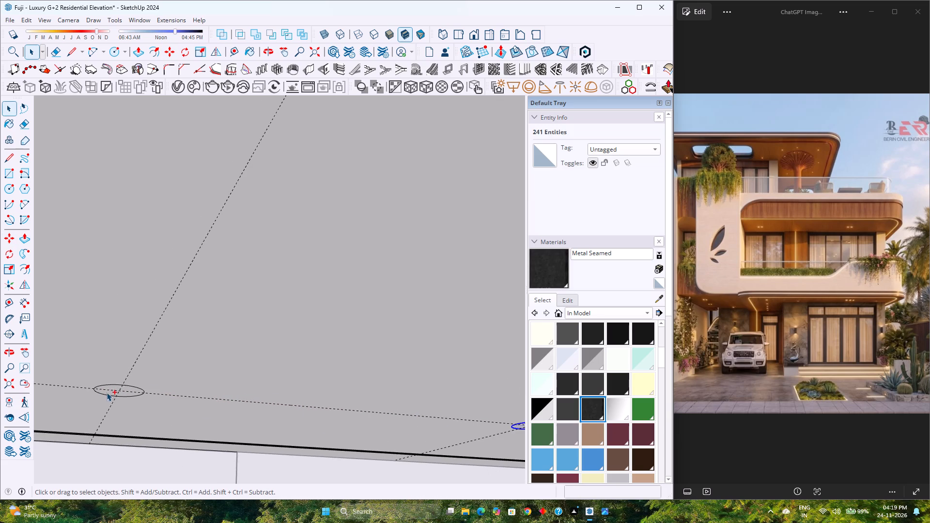
ctrl+click(107, 392)
scroll(119, 391, down, 5)
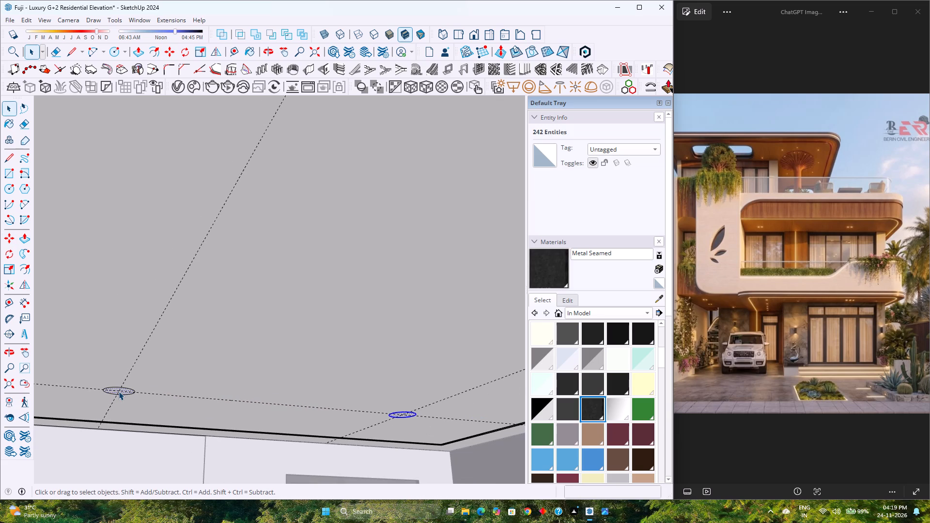
key(m)
click(119, 390)
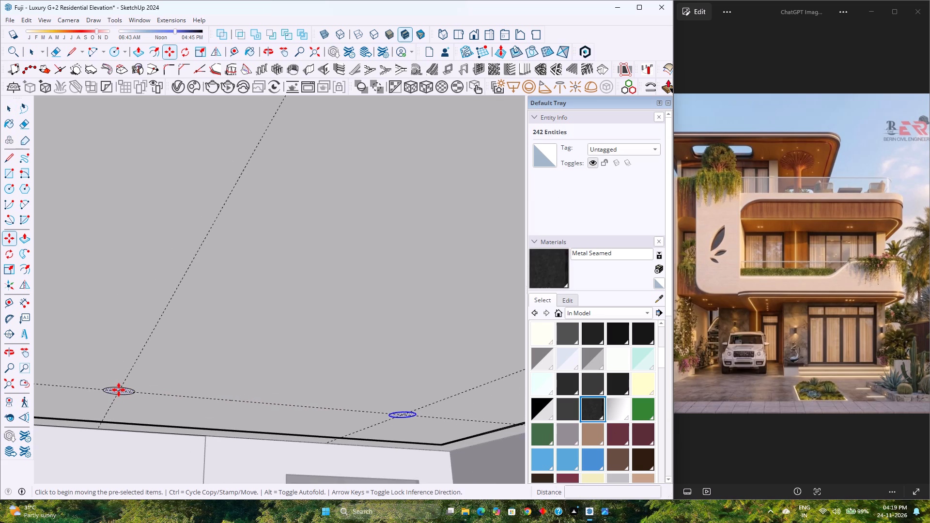
scroll(119, 390, down, 13)
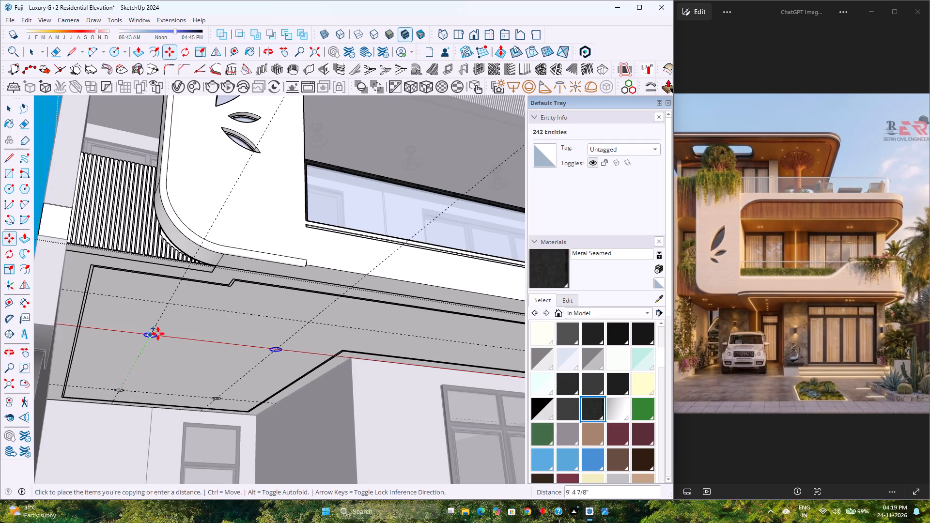
click(168, 303)
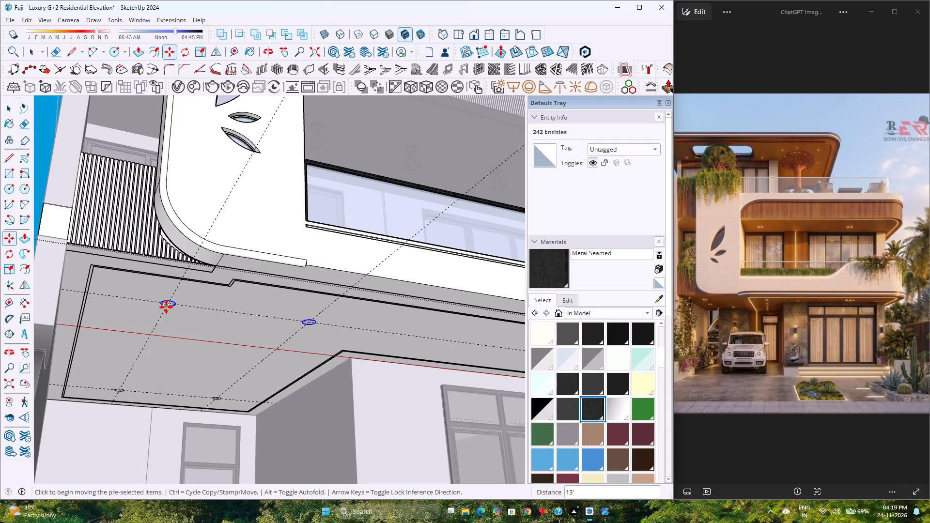
key(slash)
key(3)
key(Return)
Change the division of the copied ceiling circles to 2 equal spacings.
middle_drag(173, 338, 83, 339)
middle_click(82, 339)
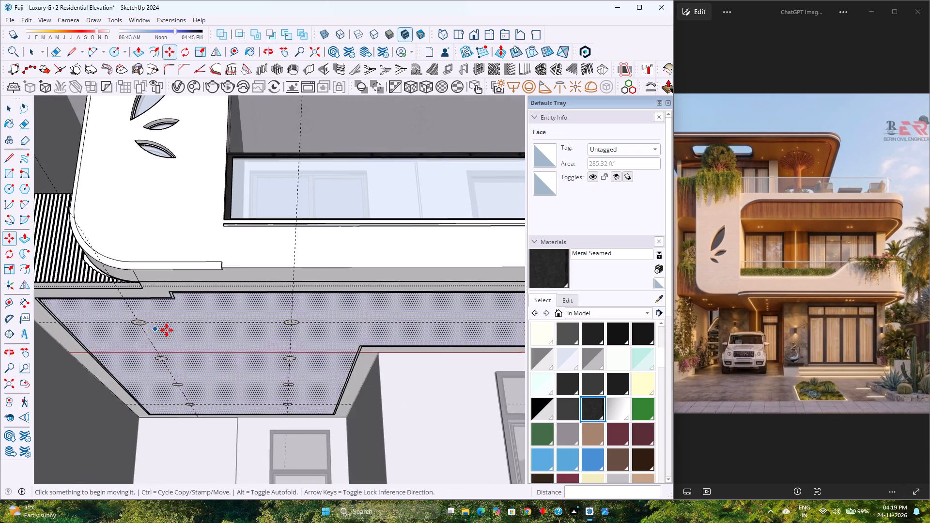
scroll(236, 364, up, 7)
middle_drag(274, 372, 77, 291)
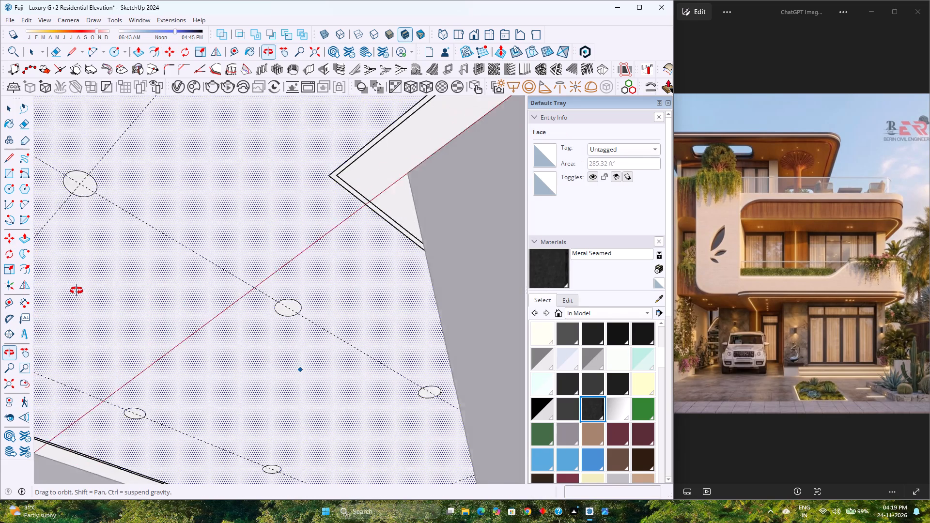
middle_drag(77, 291, 89, 291)
middle_click(90, 291)
key(slash)
key(2)
key(Return)
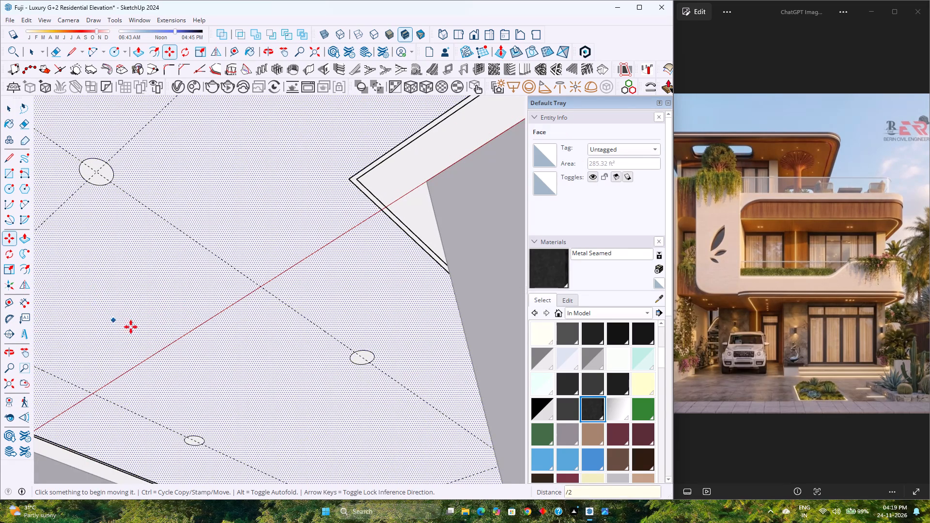
Copy the two circles nearest the balcony's front edge 10'6" along the front guide, past the second lengthwise guide.
scroll(175, 333, down, 1)
middle_drag(179, 335, 355, 393)
middle_click(355, 393)
scroll(285, 363, down, 9)
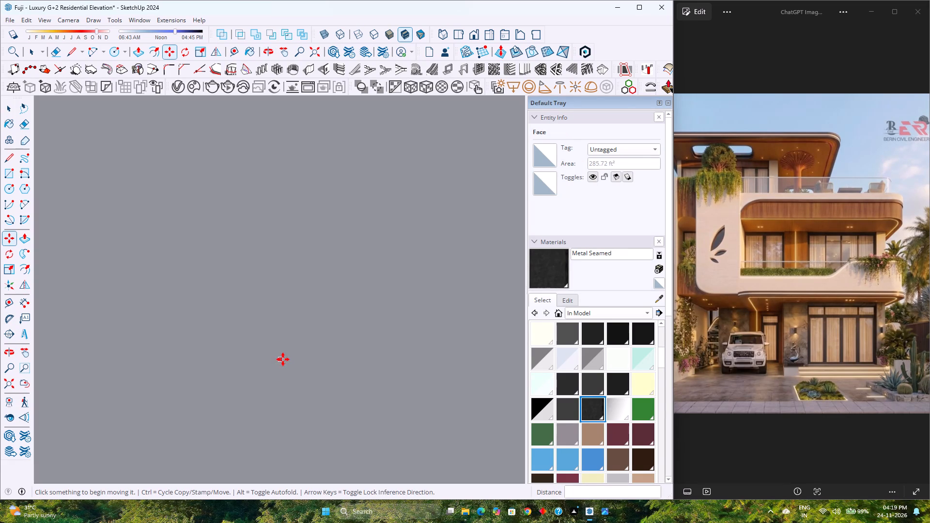
click(8, 386)
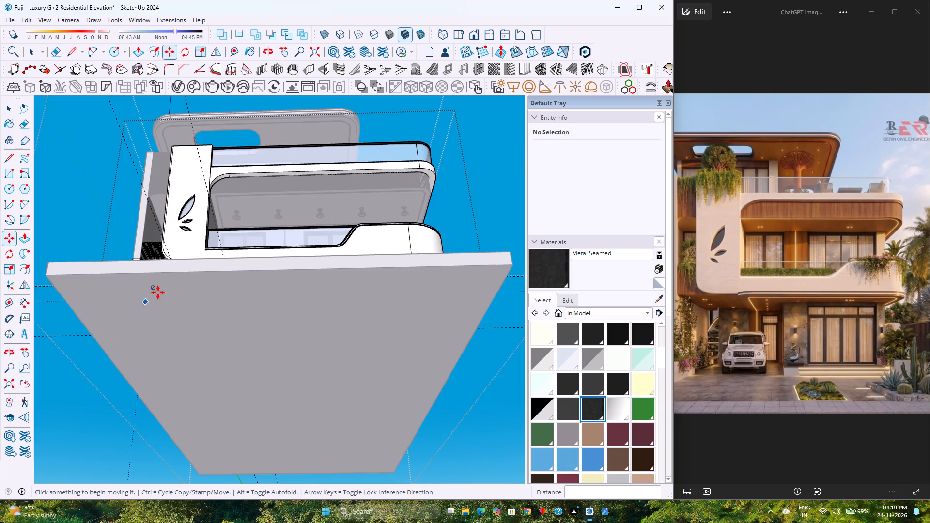
scroll(186, 266, up, 5)
middle_drag(200, 270, 241, 375)
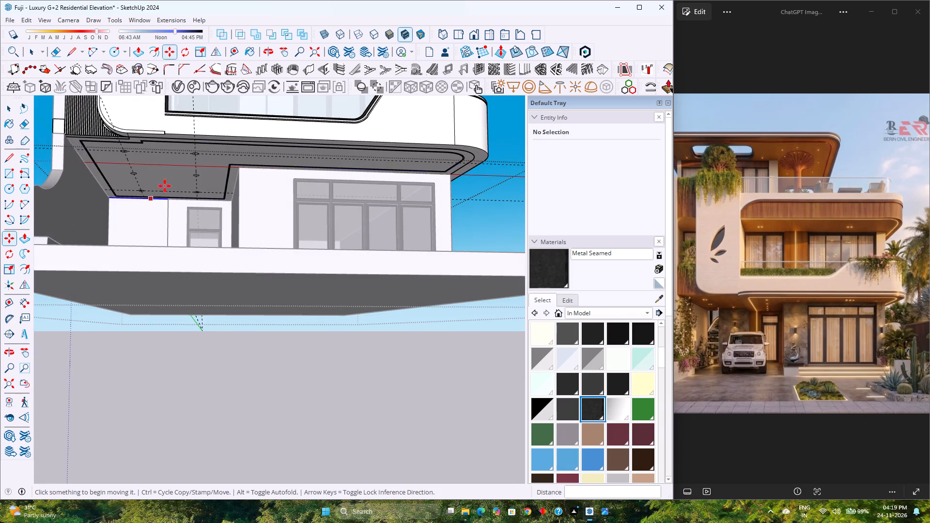
shift+middle_drag(182, 164, 265, 325)
middle_drag(258, 337, 241, 277)
shift+scroll(253, 234, up, 1)
shift+middle_drag(253, 233, 247, 522)
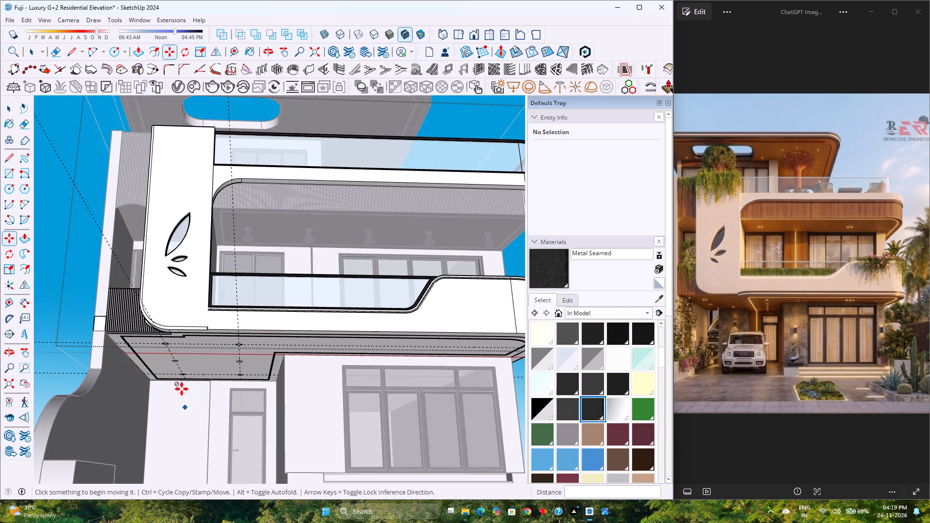
scroll(186, 355, up, 7)
scroll(186, 346, down, 1)
scroll(186, 346, up, 7)
key(space)
scroll(199, 340, down, 2)
middle_drag(312, 346, 315, 323)
scroll(405, 334, up, 5)
scroll(365, 323, up, 3)
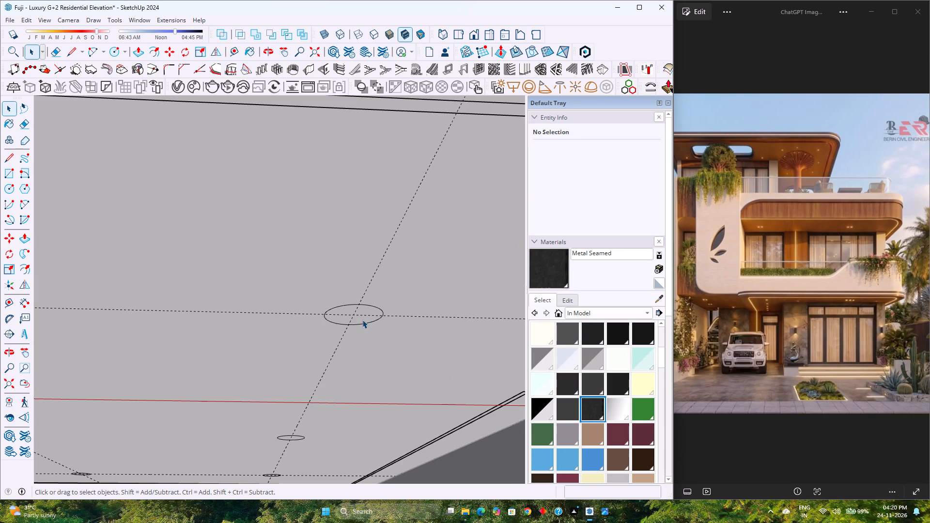
click(362, 320)
scroll(362, 320, down, 9)
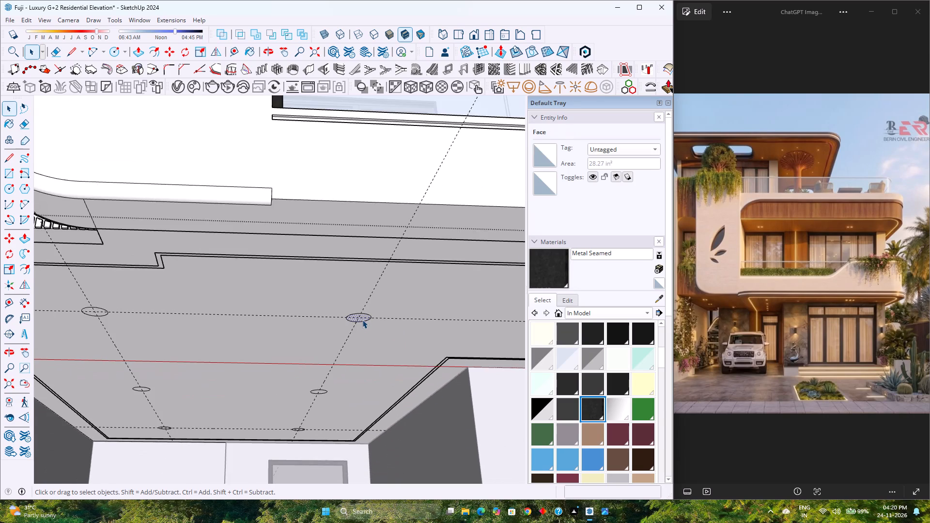
scroll(362, 320, down, 2)
scroll(156, 326, up, 12)
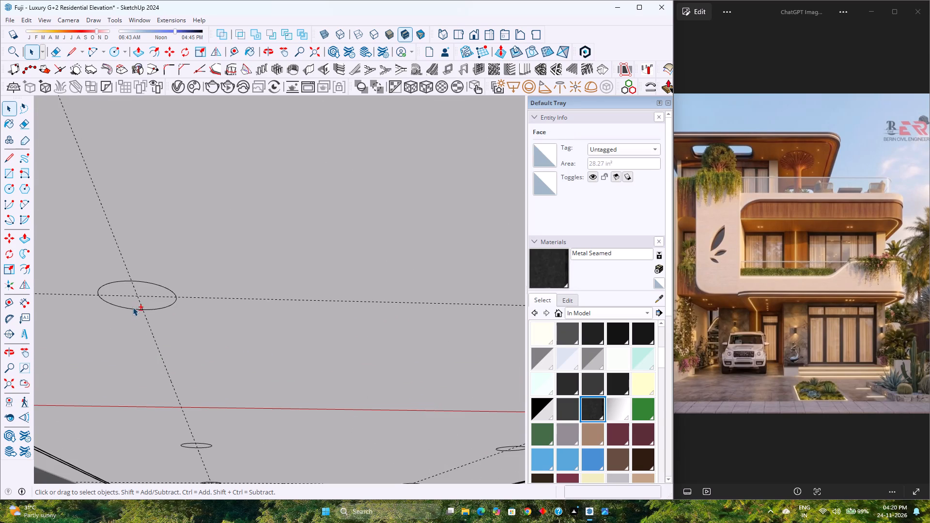
shift+click(133, 307)
key(m)
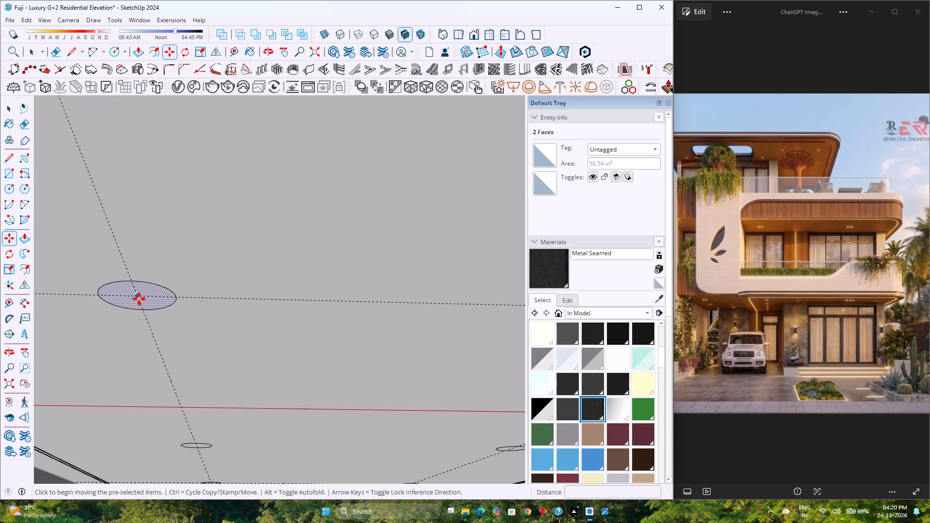
click(139, 299)
scroll(139, 299, down, 18)
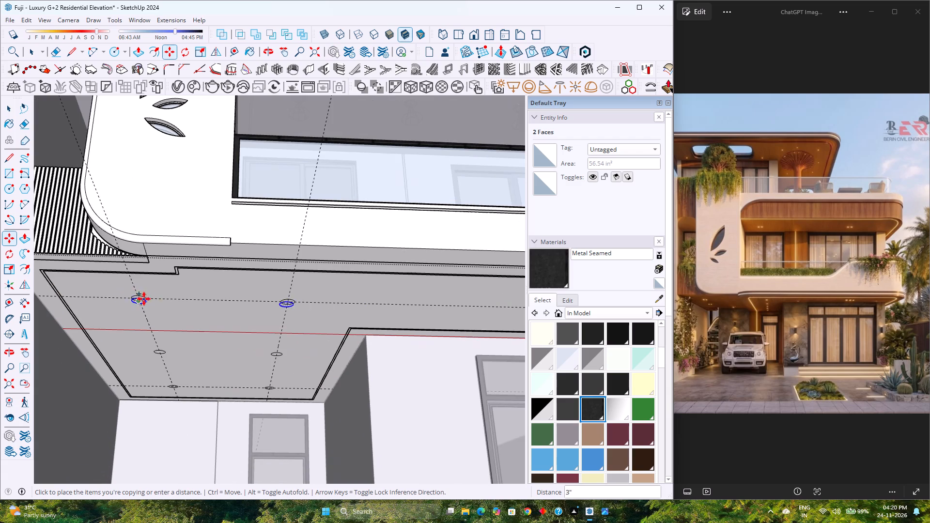
shift+middle_drag(372, 307, 263, 308)
shift+middle_click(263, 308)
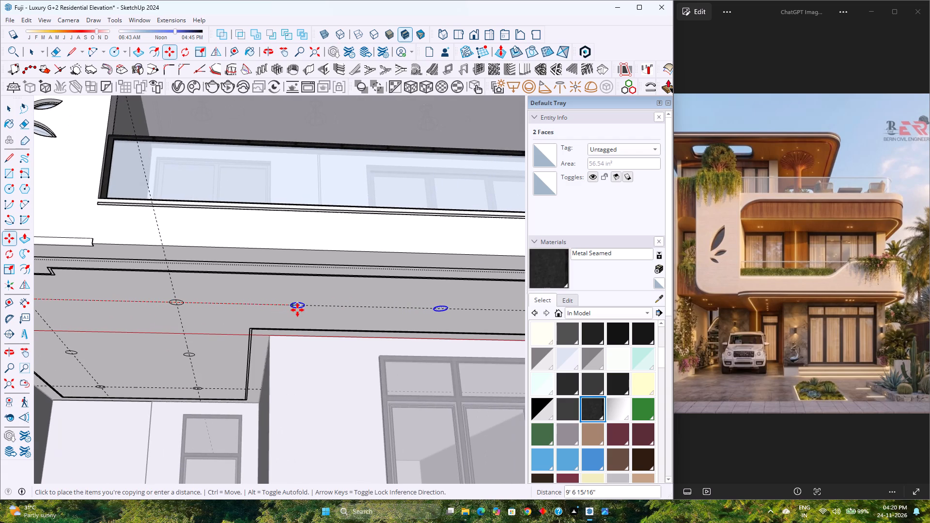
text(10'6)
key(Return)
Copy the last circle of the front row further along the guide by the spacing between the first two circles.
scroll(297, 310, down, 2)
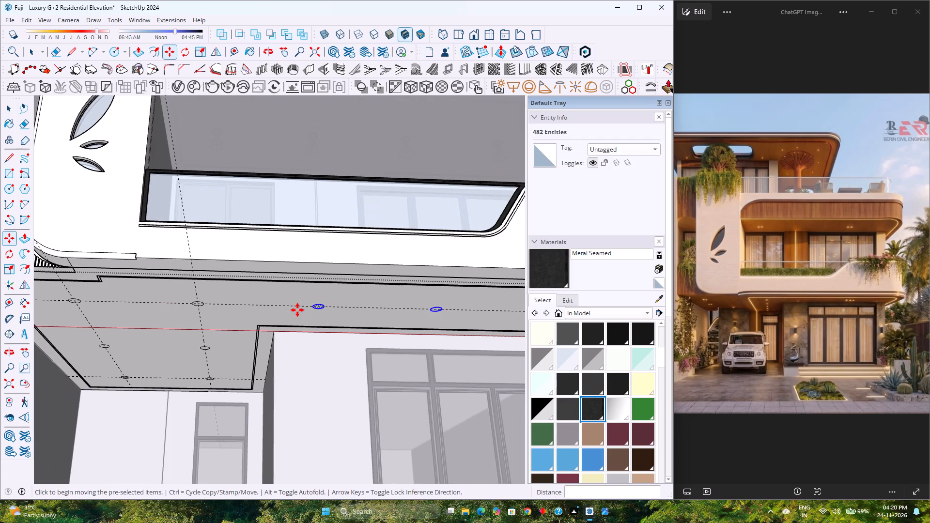
scroll(300, 310, down, 1)
scroll(355, 303, down, 3)
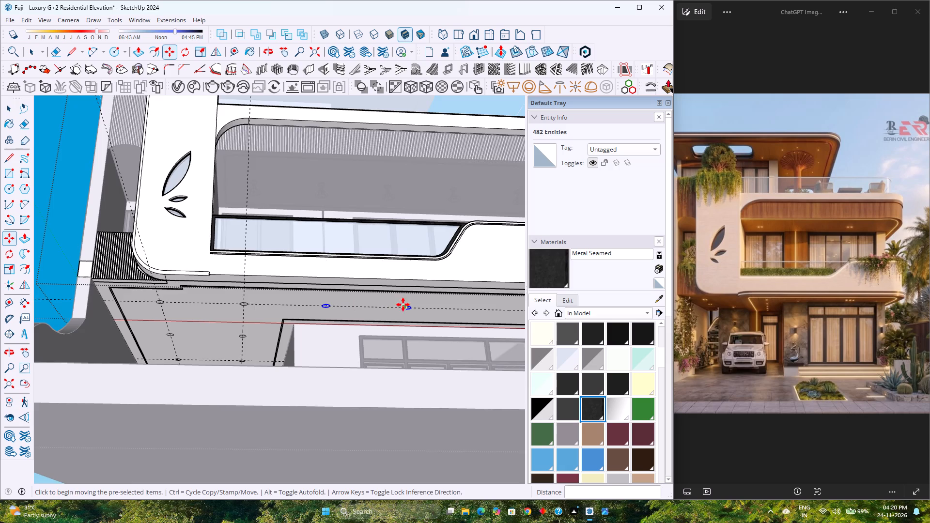
shift+middle_drag(403, 305, 270, 317)
shift+middle_click(270, 317)
scroll(251, 333, up, 3)
key(space)
scroll(267, 323, up, 7)
click(300, 311)
scroll(300, 311, up, 4)
scroll(300, 311, down, 2)
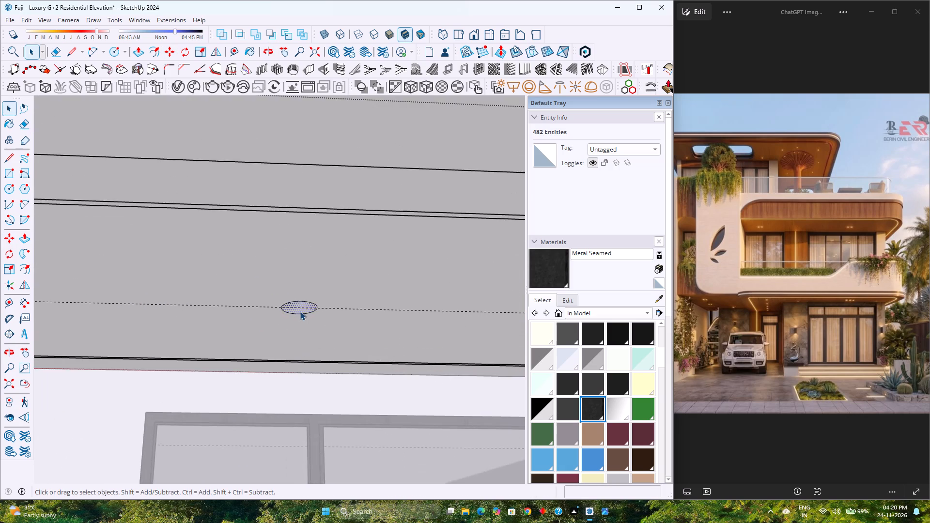
scroll(300, 311, down, 1)
scroll(298, 311, up, 4)
click(298, 311)
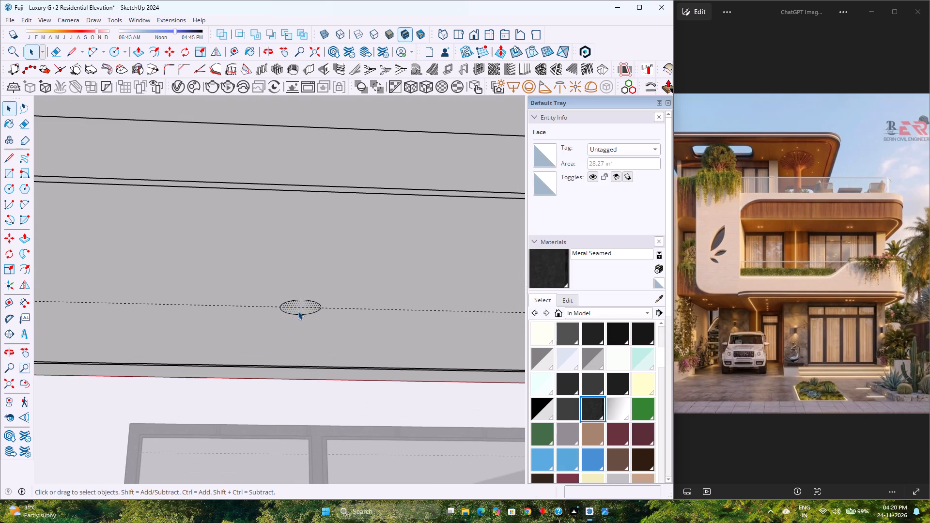
scroll(298, 311, down, 15)
shift+middle_drag(275, 298, 463, 312)
scroll(189, 318, up, 1)
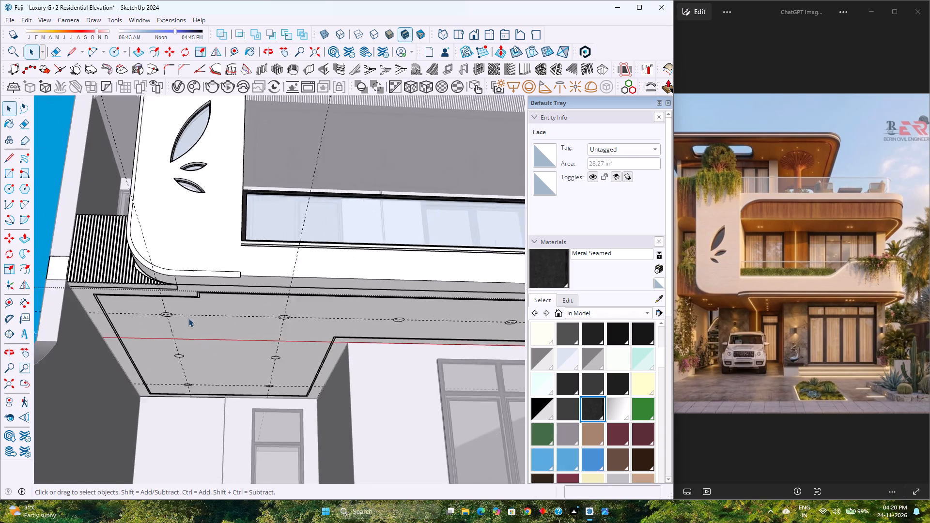
scroll(188, 318, up, 7)
key(m)
scroll(155, 317, up, 4)
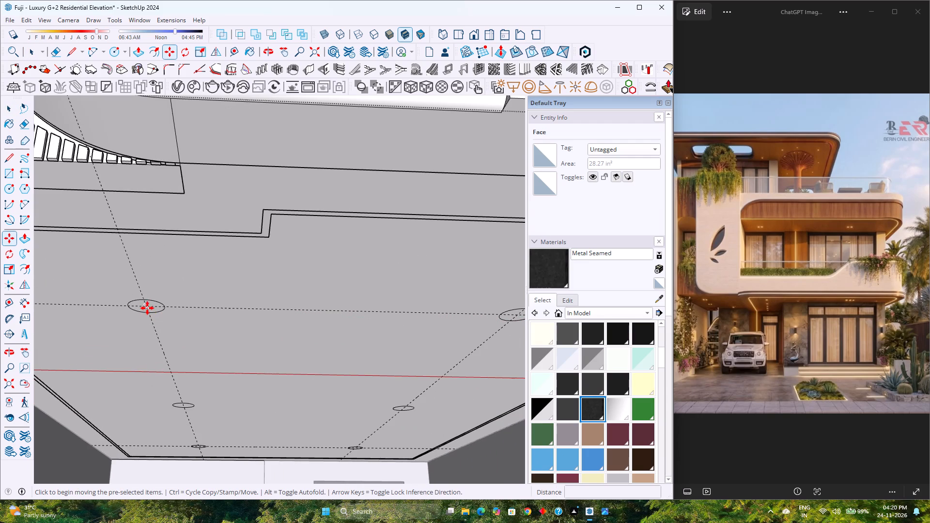
click(145, 306)
scroll(175, 309, down, 18)
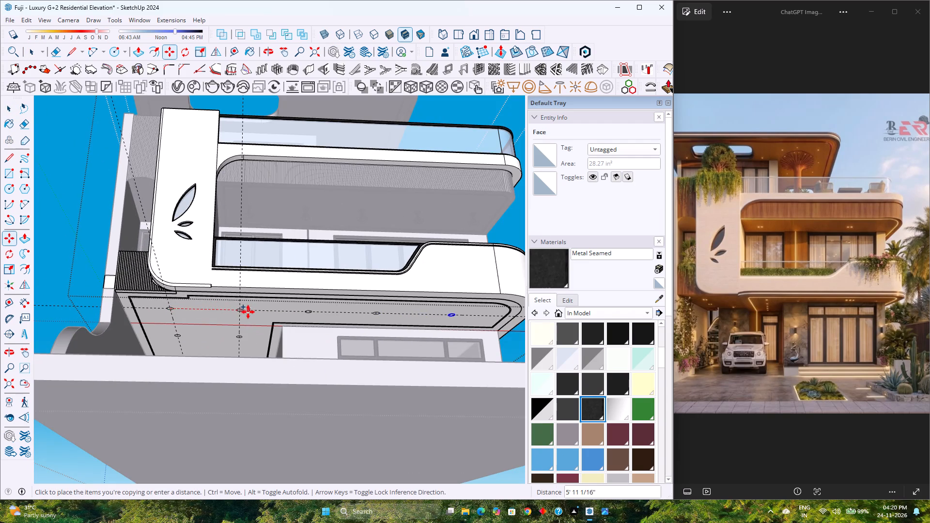
scroll(241, 312, up, 12)
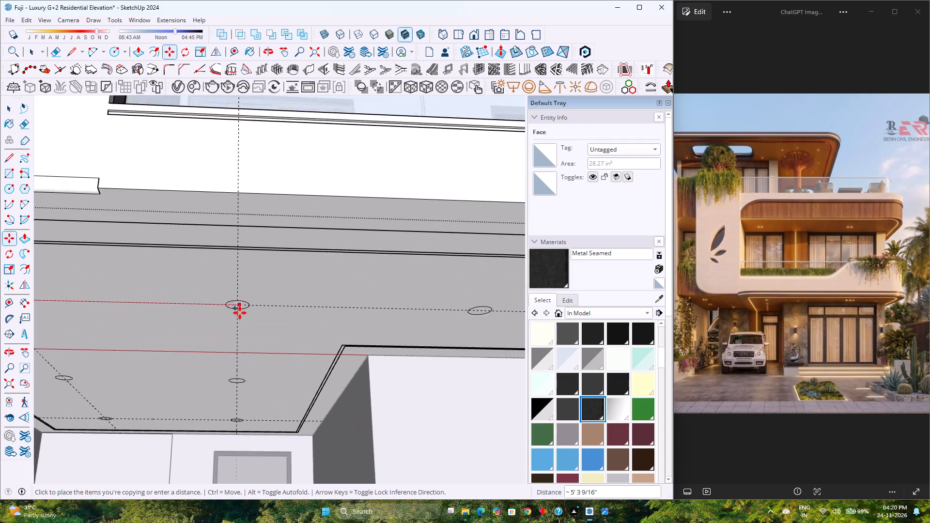
scroll(240, 313, up, 6)
click(235, 298)
scroll(234, 299, down, 7)
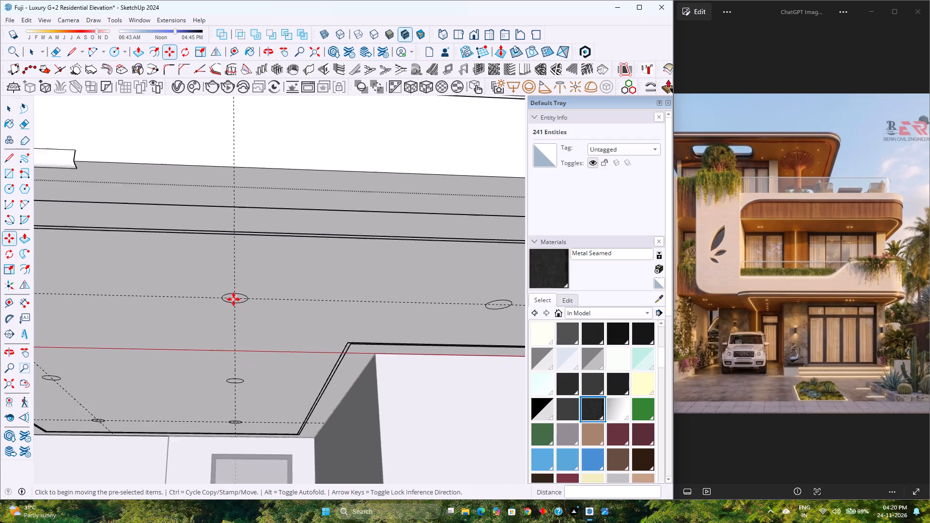
scroll(233, 299, down, 16)
middle_drag(298, 308, 243, 314)
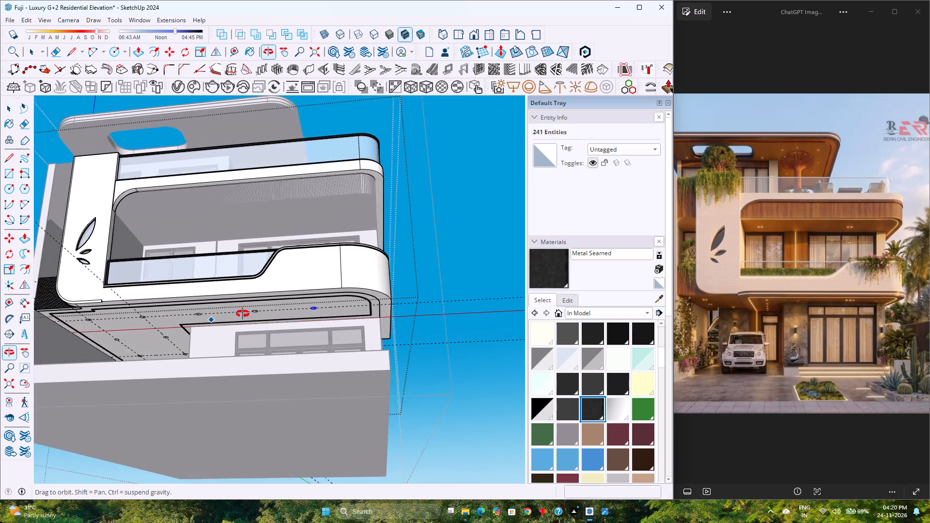
middle_drag(243, 314, 241, 314)
scroll(300, 308, up, 4)
middle_drag(309, 311, 387, 308)
middle_click(387, 308)
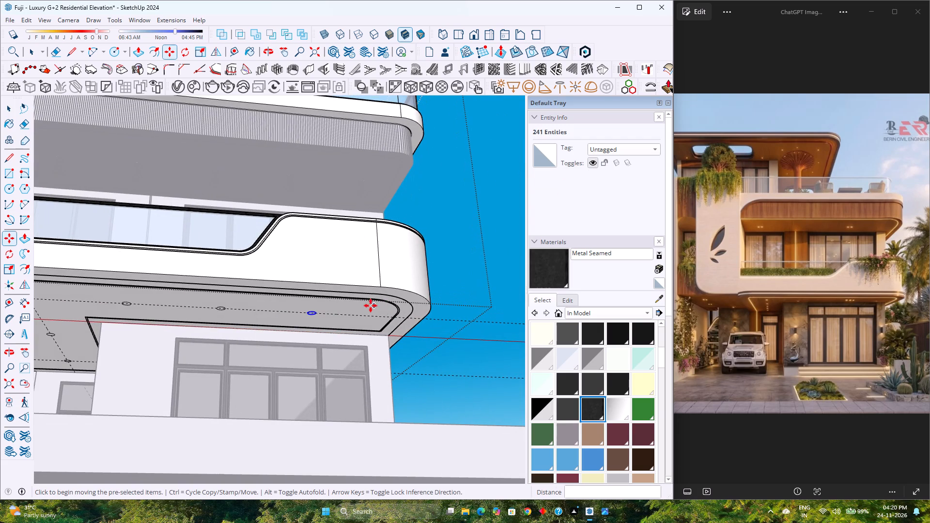
key(space)
scroll(355, 307, down, 5)
key(Escape)
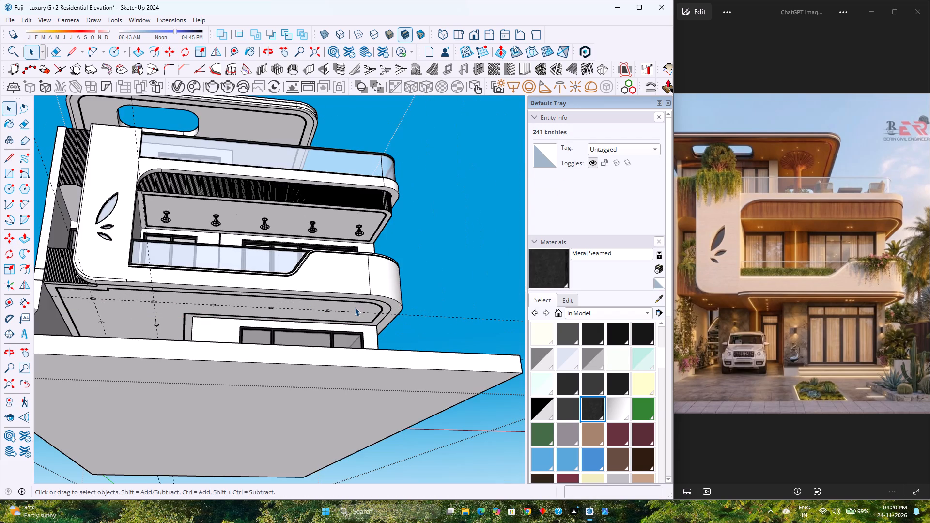
Examine the porch ceiling's circle layout up close and the whole building from below and from the front.
middle_drag(355, 307, 341, 310)
middle_click(344, 287)
scroll(342, 287, down, 5)
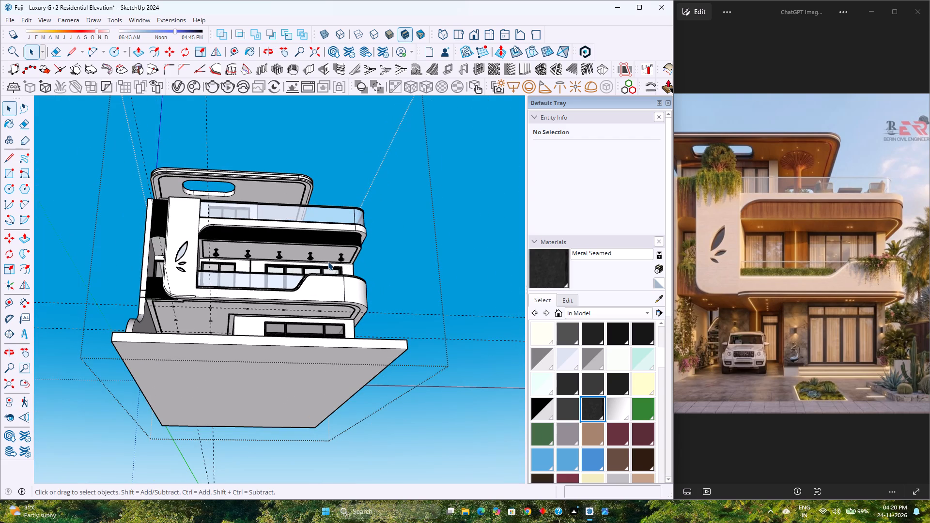
scroll(318, 314, up, 6)
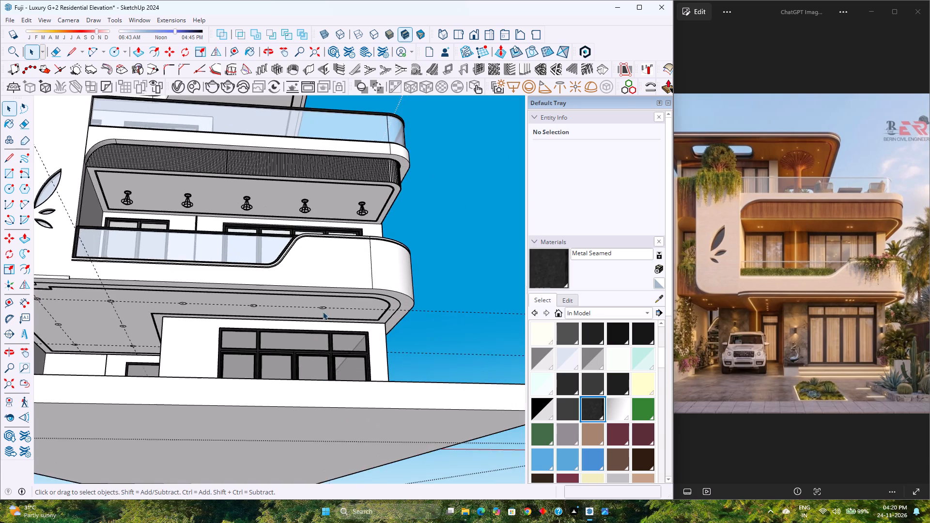
scroll(317, 301, up, 14)
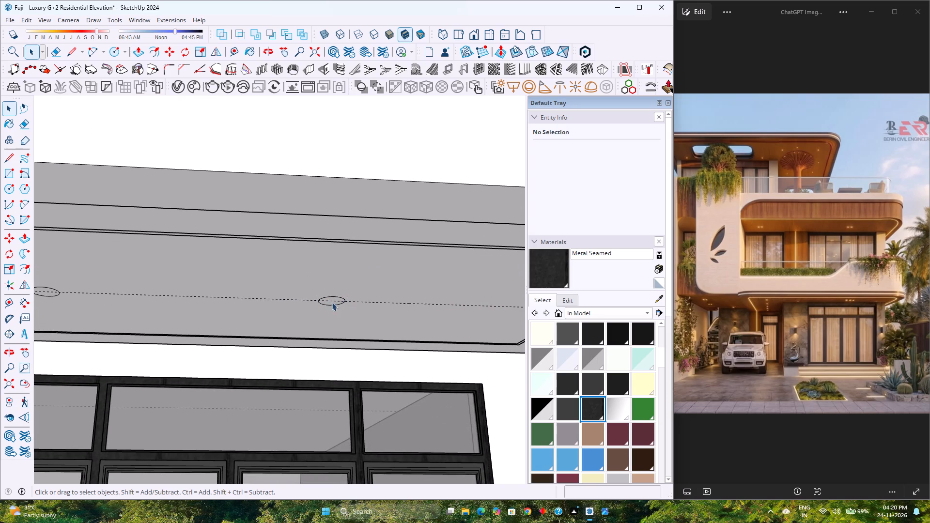
scroll(352, 357, down, 10)
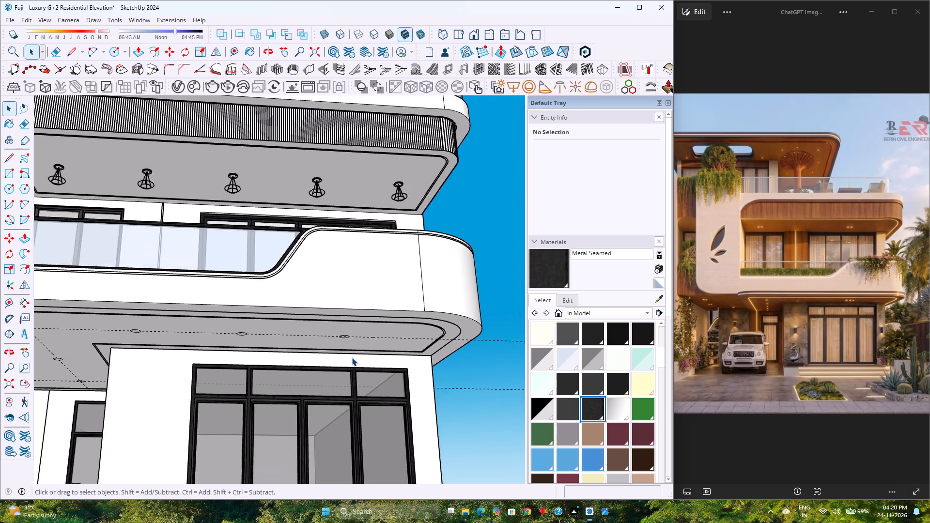
scroll(352, 357, down, 12)
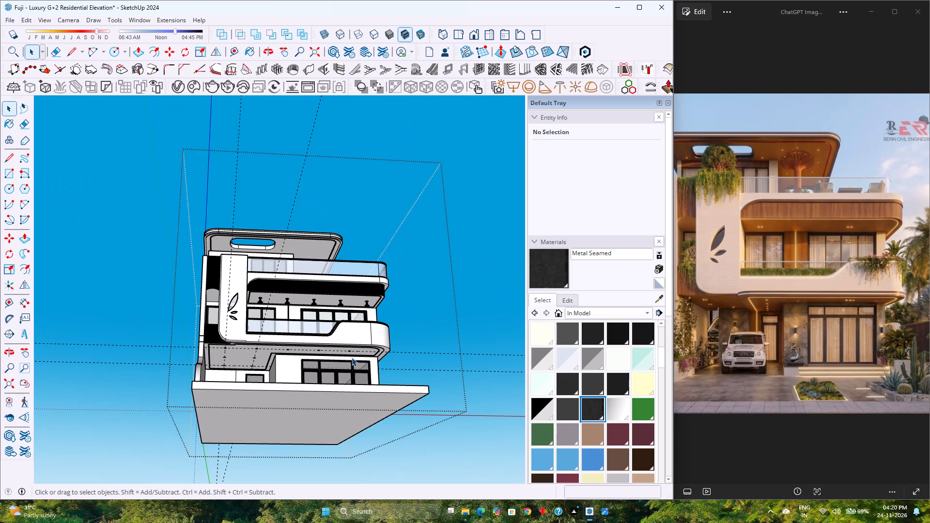
scroll(352, 357, down, 1)
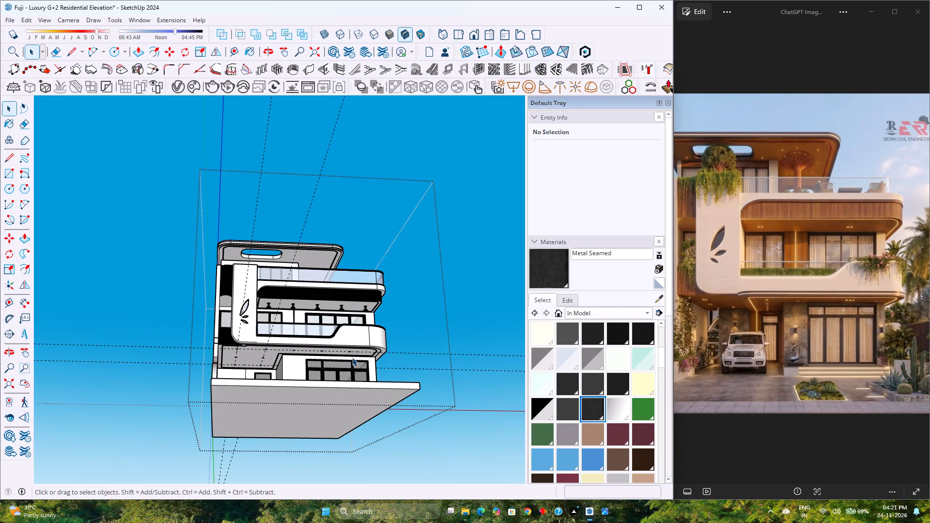
scroll(352, 357, up, 3)
scroll(352, 357, down, 3)
middle_drag(331, 387, 198, 359)
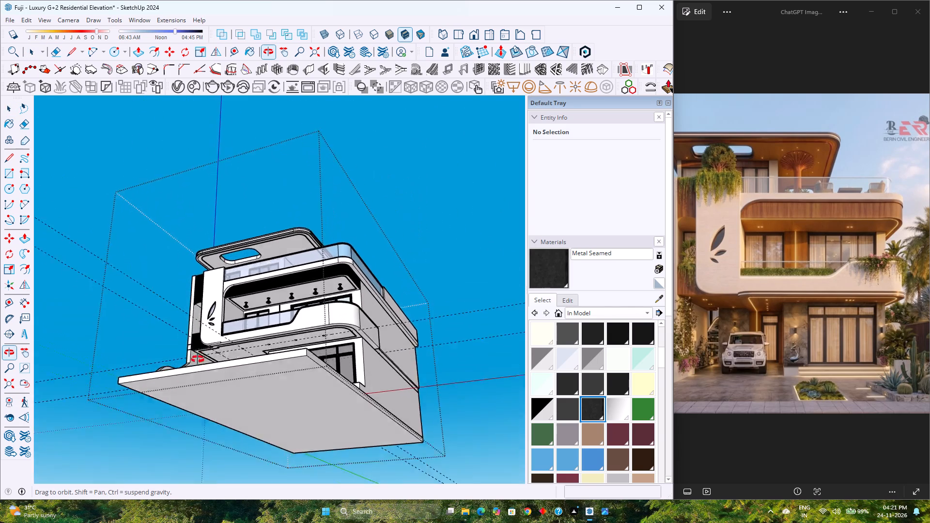
middle_drag(198, 359, 422, 406)
middle_drag(421, 408, 371, 434)
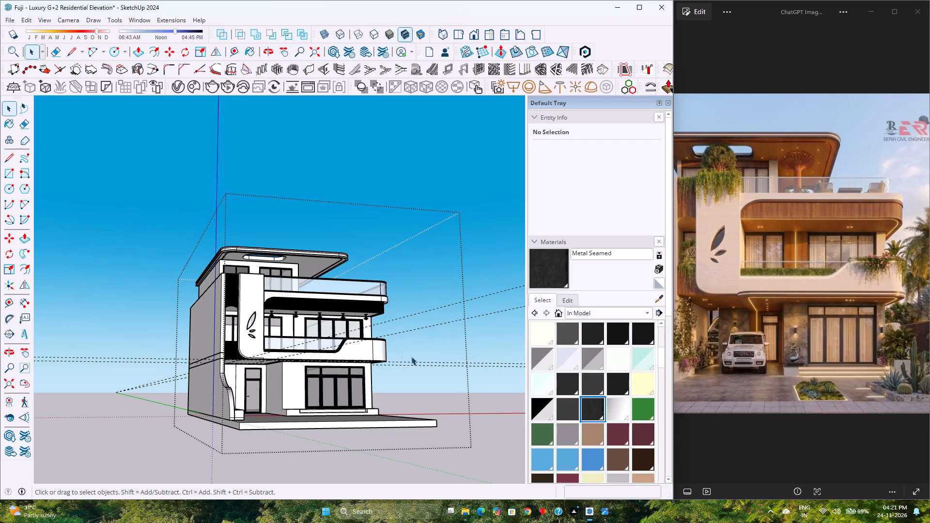
scroll(411, 356, down, 3)
middle_drag(411, 356, 345, 431)
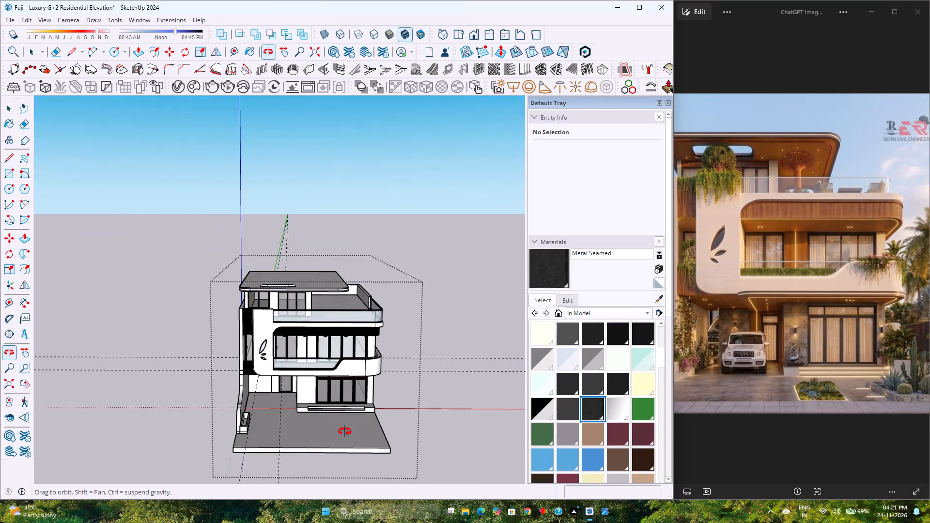
Examine the whole building from the front, the side and underneath.
middle_drag(345, 431, 399, 304)
middle_drag(417, 312, 450, 346)
middle_drag(458, 358, 463, 380)
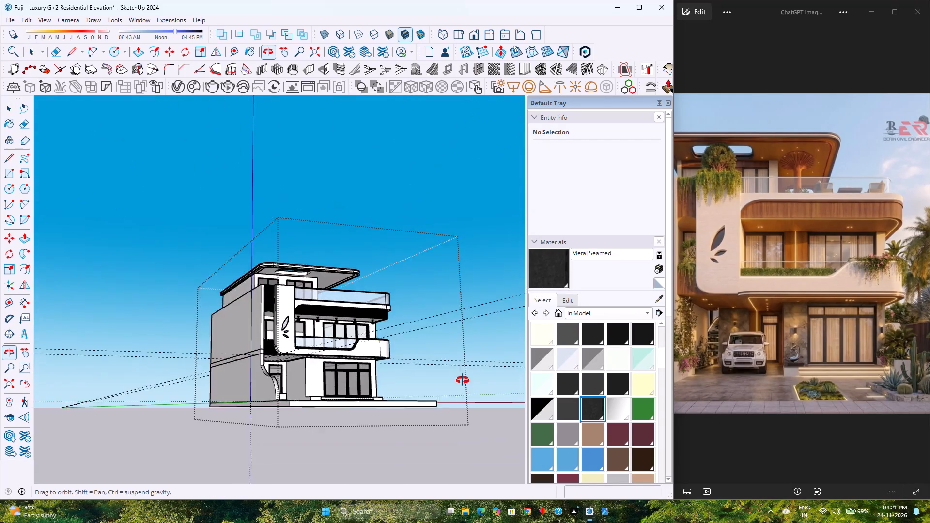
middle_drag(463, 380, 302, 349)
middle_drag(277, 363, 252, 386)
middle_drag(251, 386, 291, 332)
middle_drag(316, 330, 427, 353)
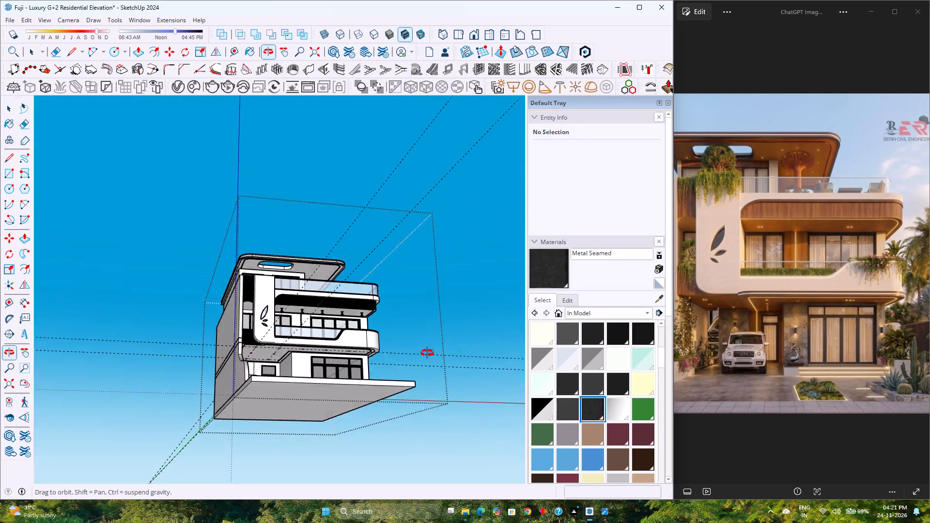
middle_drag(427, 353, 351, 335)
middle_drag(380, 336, 414, 364)
Open the porch ceiling group and use Push/Pull to recess the last circle of the front row 3" into the ceiling.
click(139, 57)
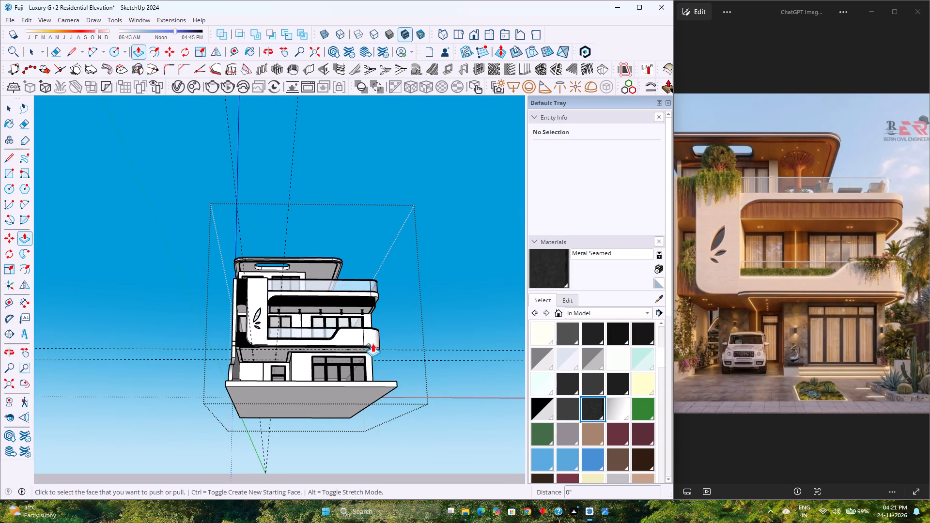
scroll(338, 361, up, 20)
scroll(338, 361, up, 2)
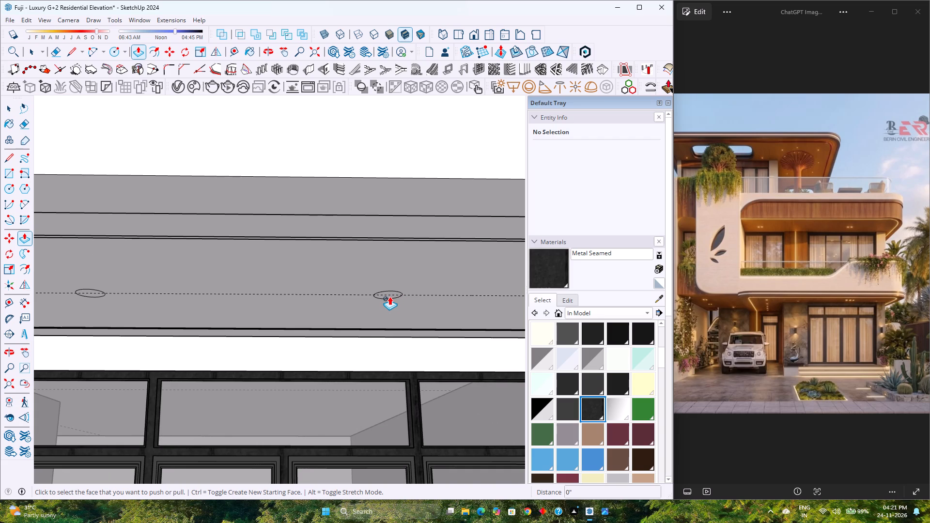
key(space)
double_click(377, 311)
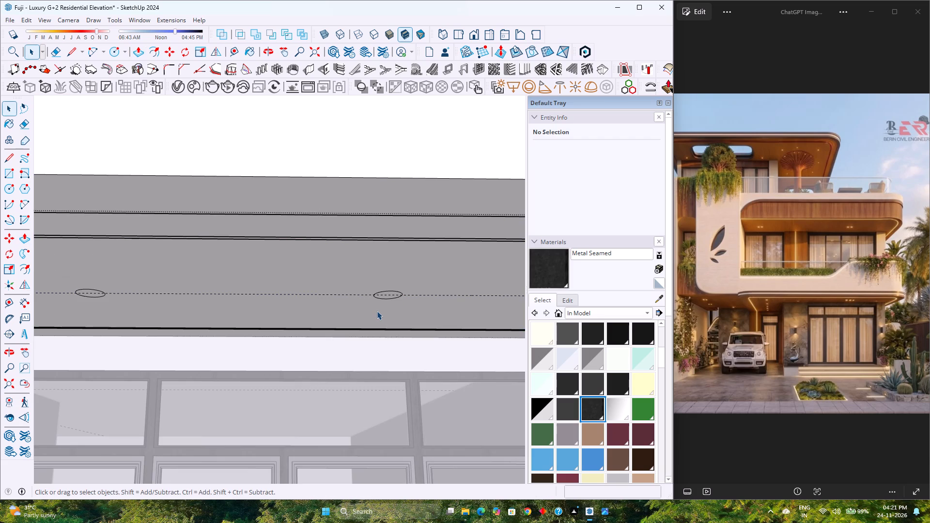
key(p)
double_click(398, 295)
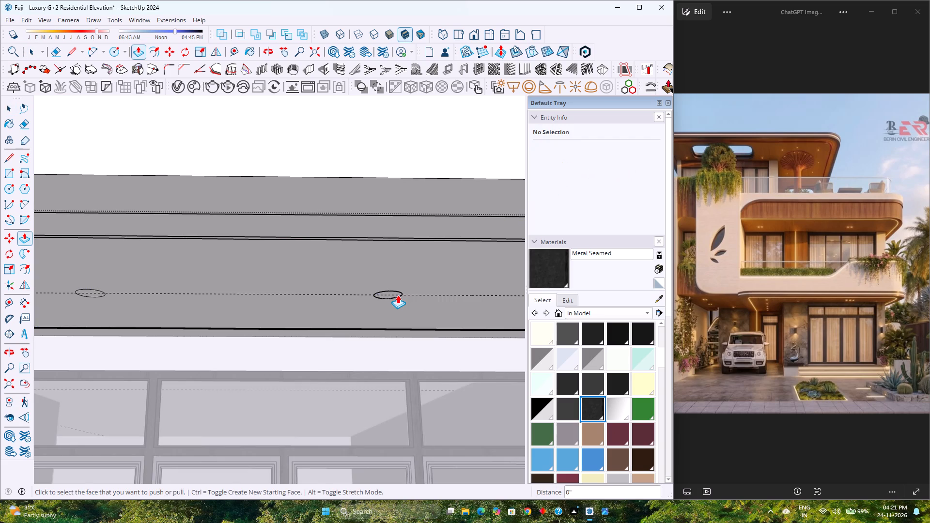
key(ctrl+z)
scroll(394, 297, up, 3)
click(394, 296)
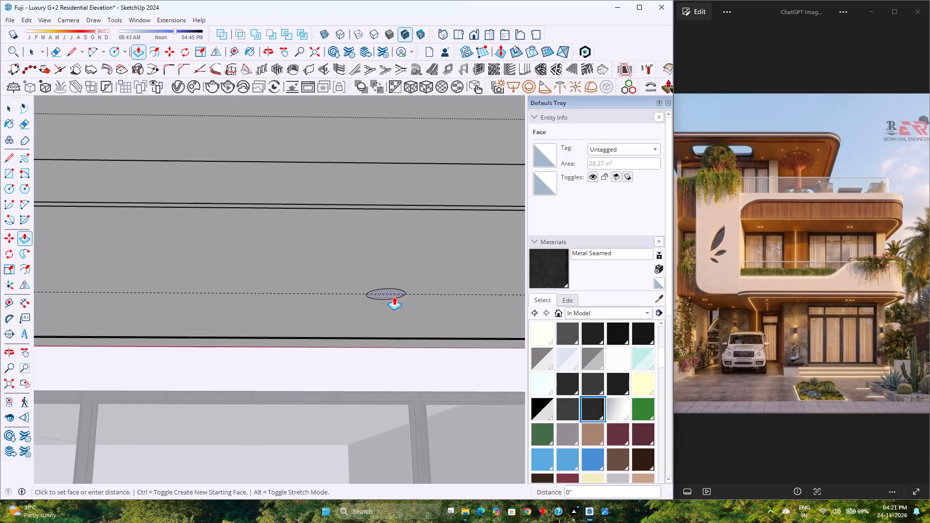
key(3)
key(Return)
scroll(397, 284, down, 4)
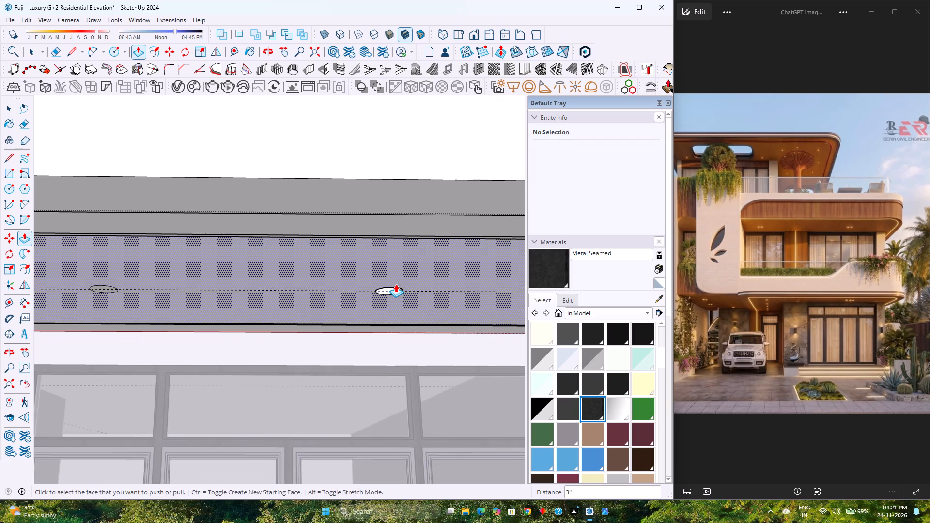
Repeat the 3" recess on the other two front-row circles in front of the ground-floor windows.
scroll(394, 290, down, 5)
shift+middle_drag(273, 298, 433, 307)
shift+middle_click(433, 307)
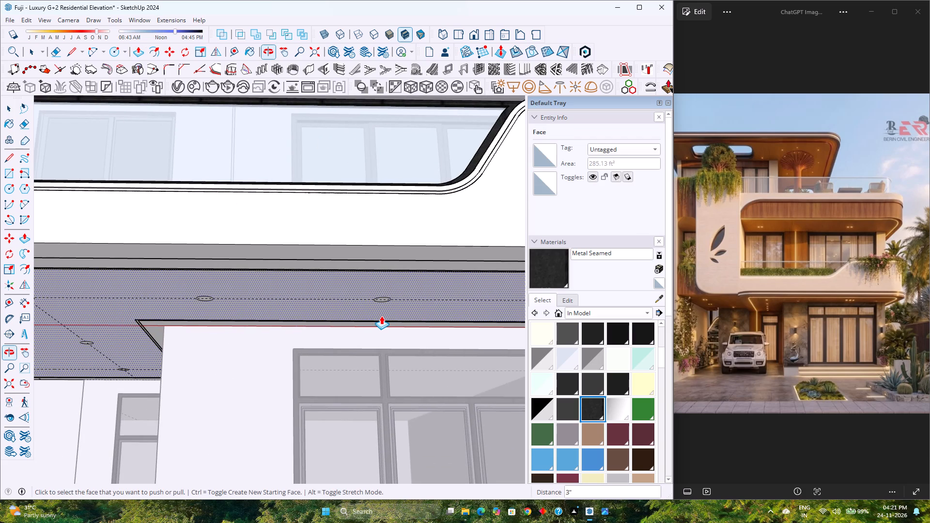
scroll(387, 295, up, 3)
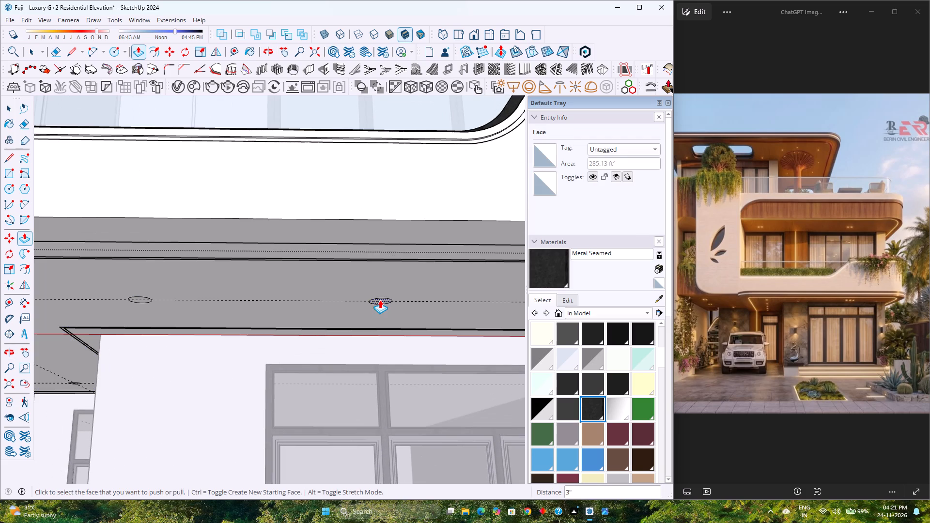
double_click(380, 301)
scroll(380, 301, down, 4)
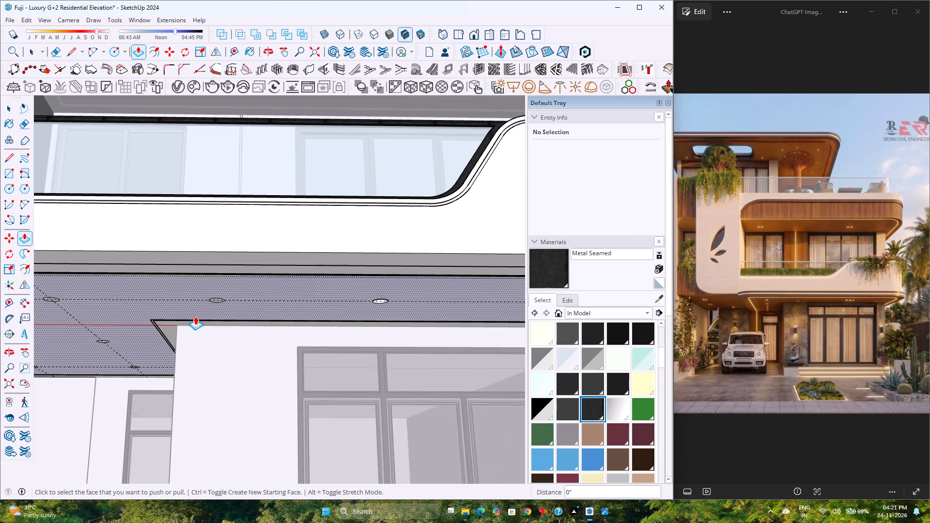
scroll(199, 302, up, 3)
double_click(219, 300)
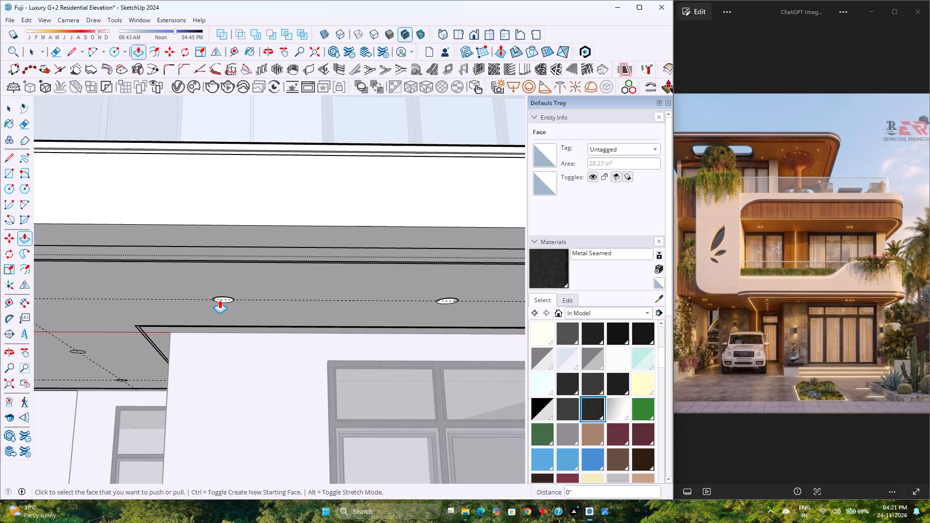
Repeat the 3" recess on the three circles along the front-to-back guide nearest the ceiling's inner corner.
scroll(219, 300, down, 9)
middle_drag(222, 301, 319, 297)
middle_click(323, 297)
scroll(325, 297, down, 4)
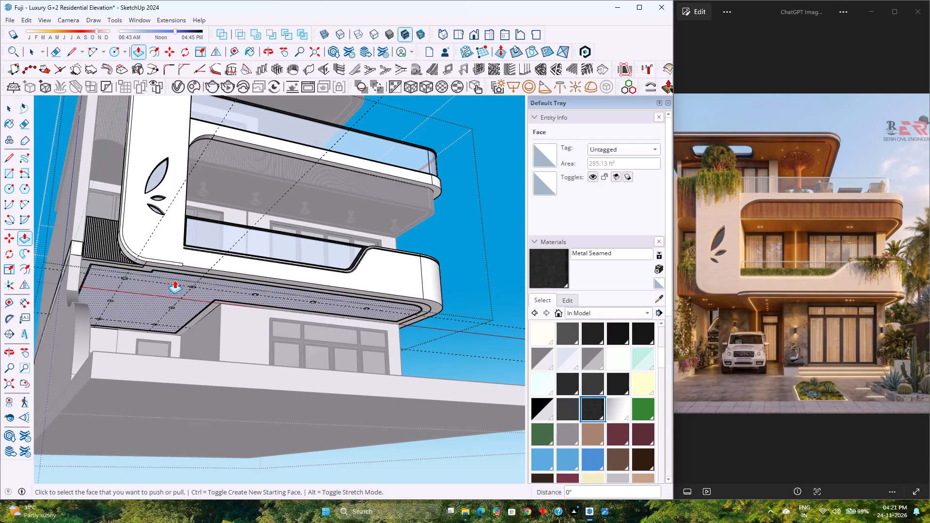
scroll(172, 277, up, 12)
double_click(213, 301)
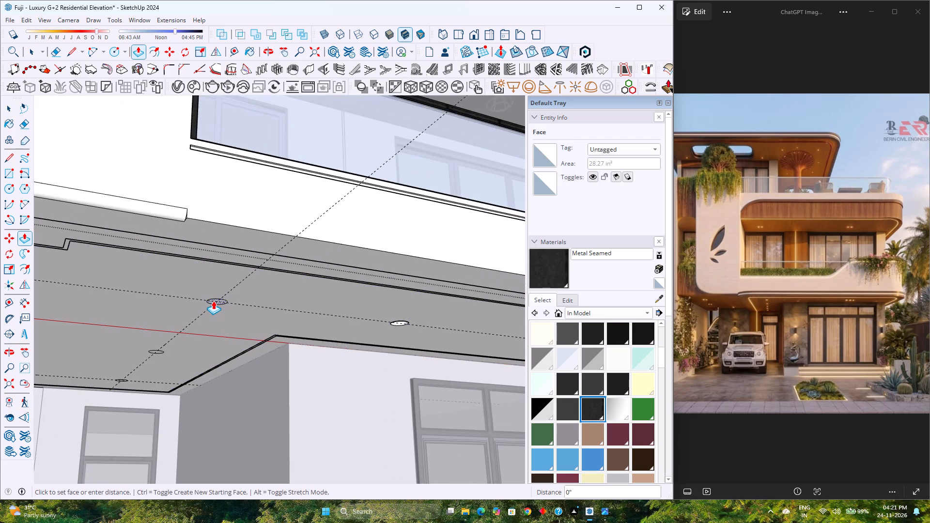
double_click(155, 352)
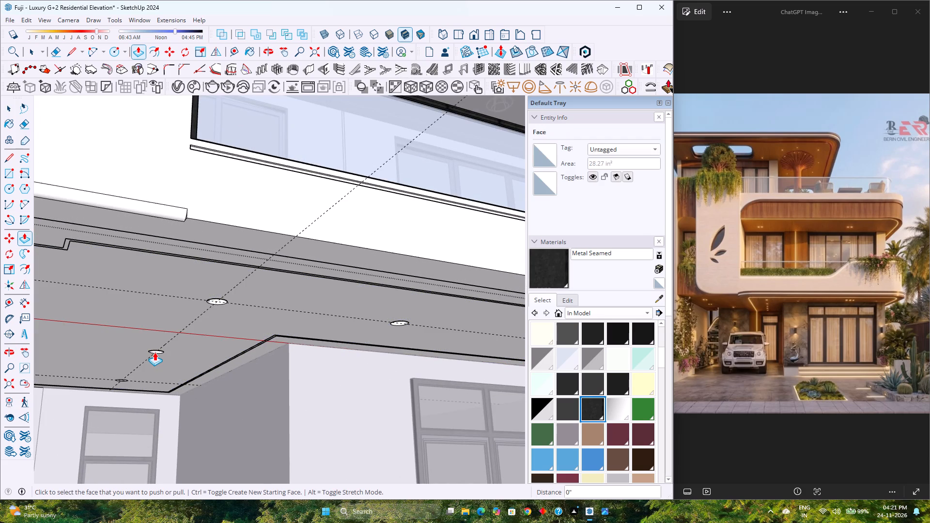
scroll(110, 389, up, 8)
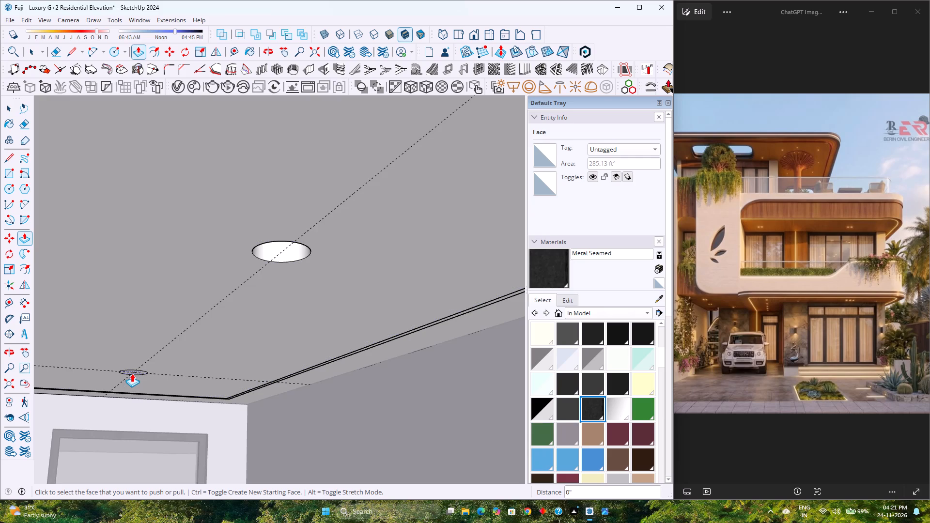
double_click(132, 373)
scroll(206, 372, down, 13)
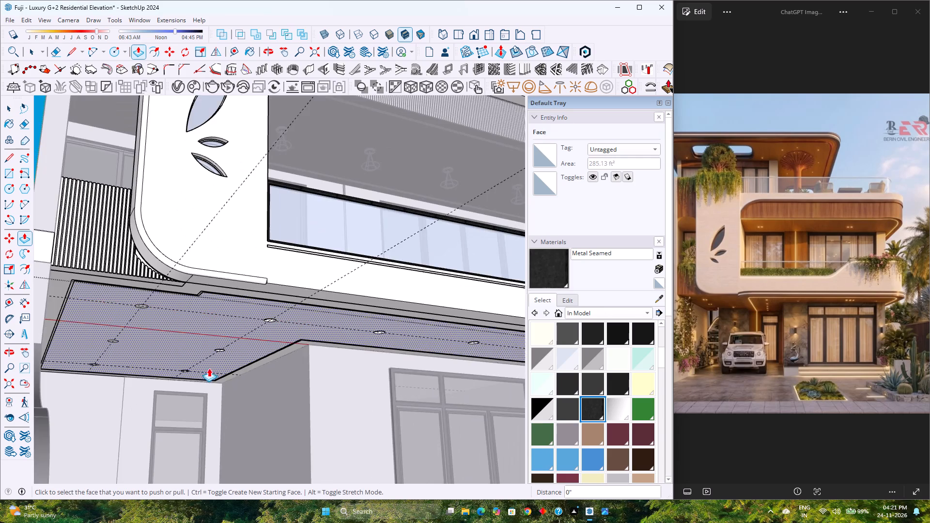
Repeat the 3" recess on the three circles along the front-to-back guide nearest the louvred side of the porch.
middle_drag(208, 368, 116, 312)
middle_click(117, 310)
middle_click(120, 308)
middle_drag(126, 306, 202, 410)
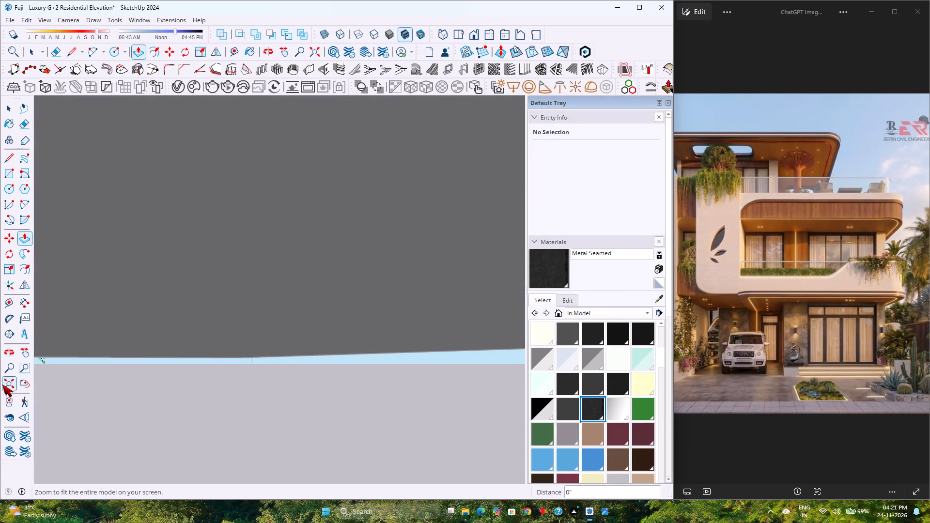
click(2, 385)
scroll(158, 304, up, 3)
middle_drag(151, 306, 301, 317)
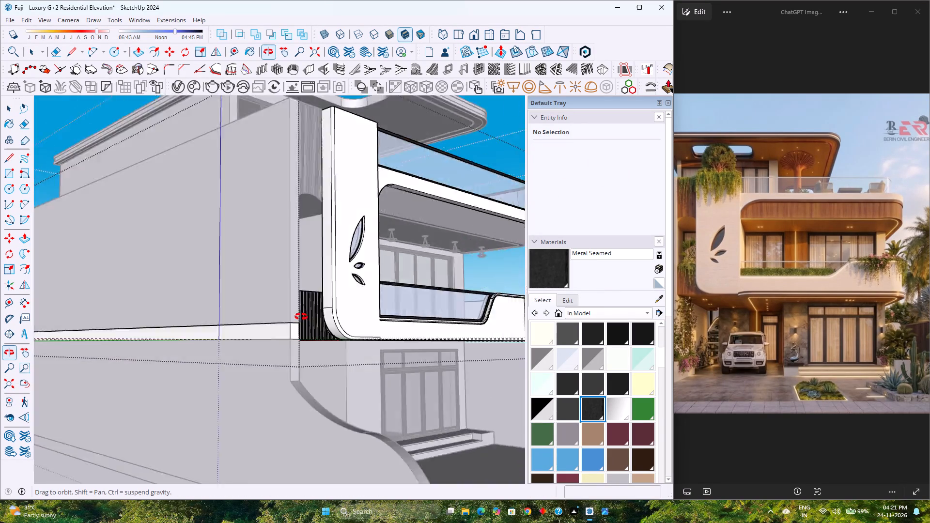
middle_drag(301, 317, 340, 318)
middle_click(340, 318)
scroll(292, 320, down, 8)
middle_drag(296, 318, 198, 322)
middle_drag(145, 315, 0, 308)
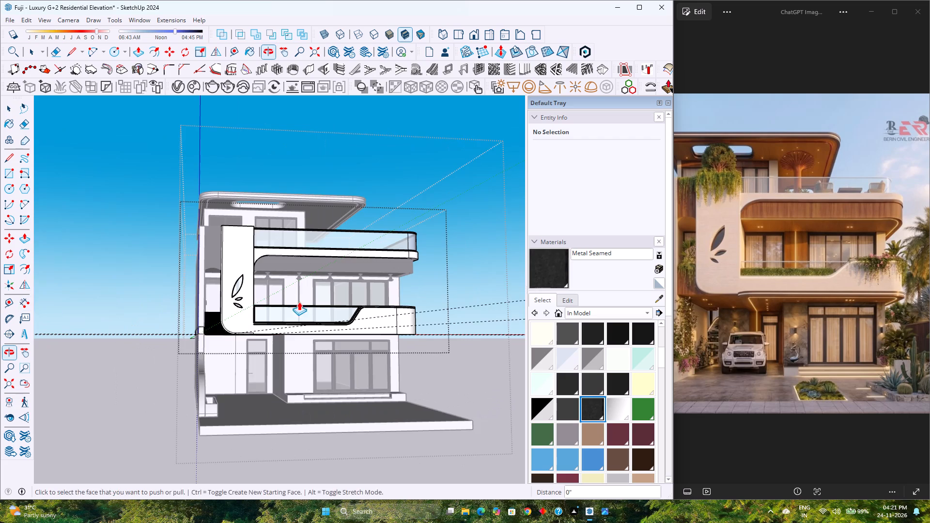
scroll(302, 302, up, 1)
middle_drag(303, 302, 296, 271)
scroll(227, 305, up, 16)
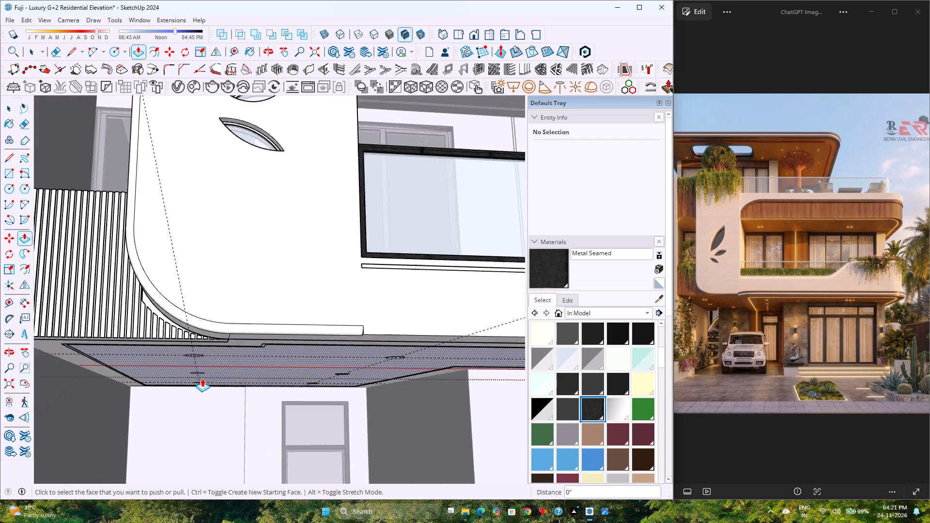
scroll(202, 378, up, 4)
middle_drag(204, 369, 175, 330)
middle_click(175, 330)
scroll(185, 397, up, 3)
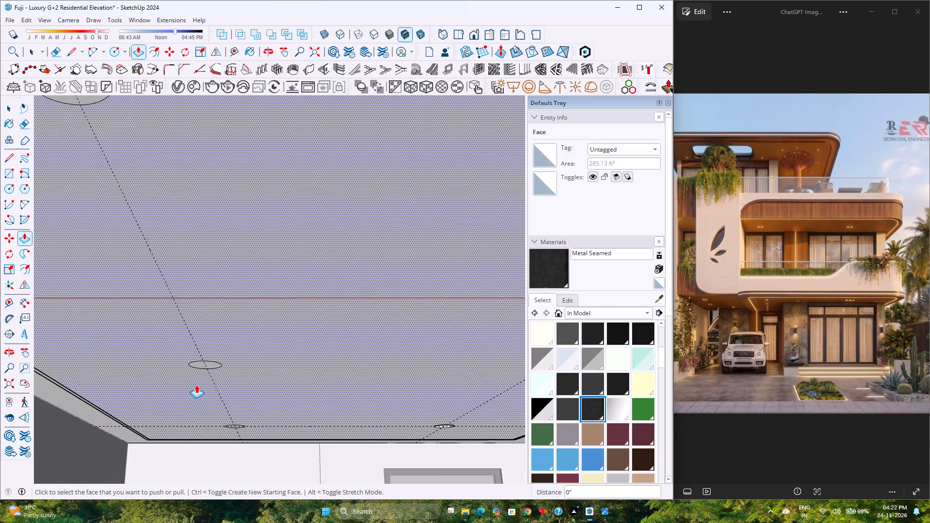
double_click(205, 364)
scroll(205, 364, down, 4)
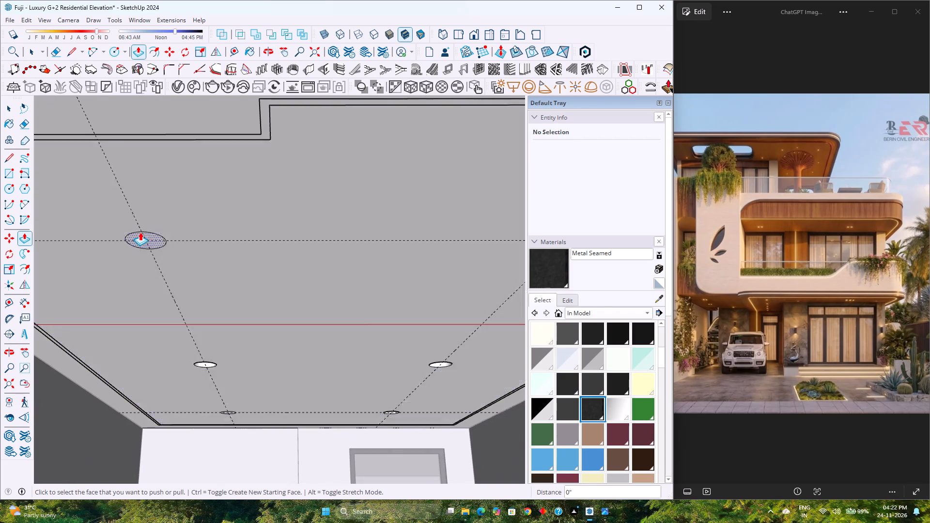
double_click(142, 245)
scroll(227, 410, up, 3)
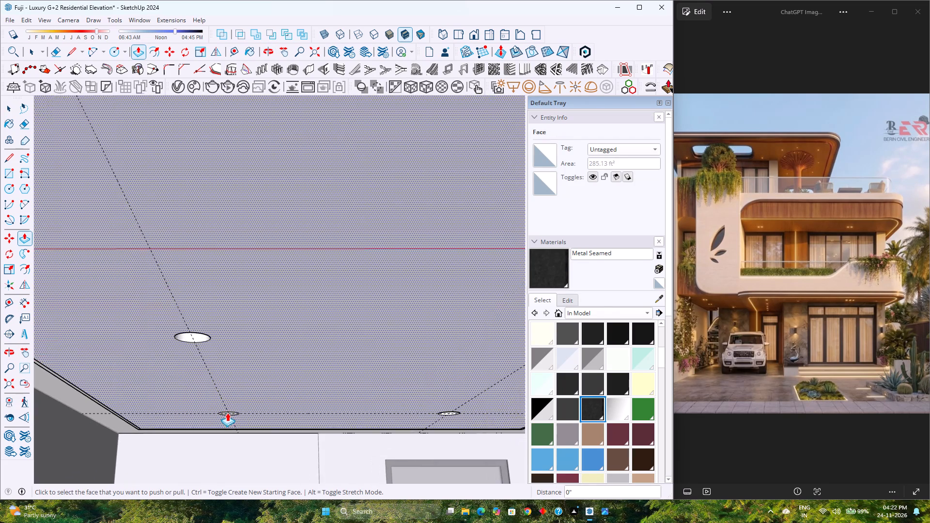
scroll(227, 413, up, 14)
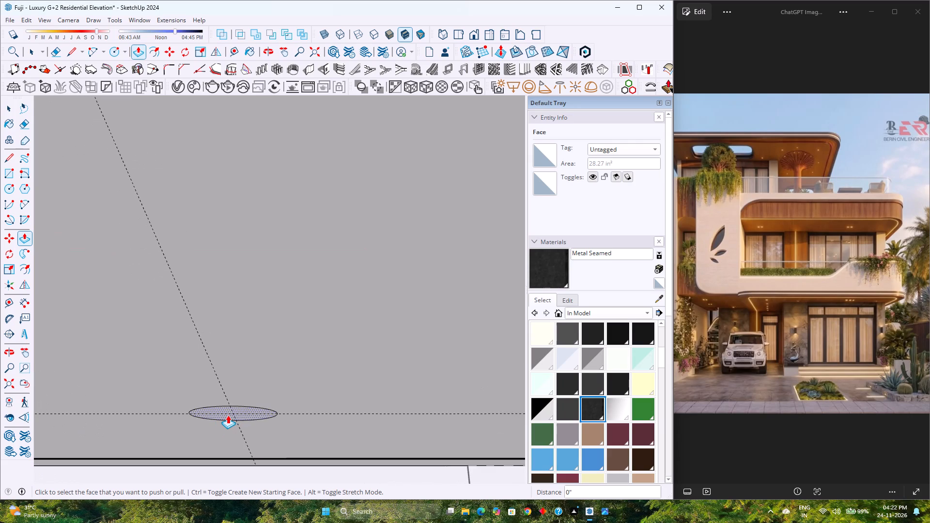
double_click(228, 415)
scroll(232, 413, down, 7)
key(space)
Examine the recessed circles in the porch ceiling, the upper balconies' undersides and the whole building from below.
scroll(303, 378, down, 6)
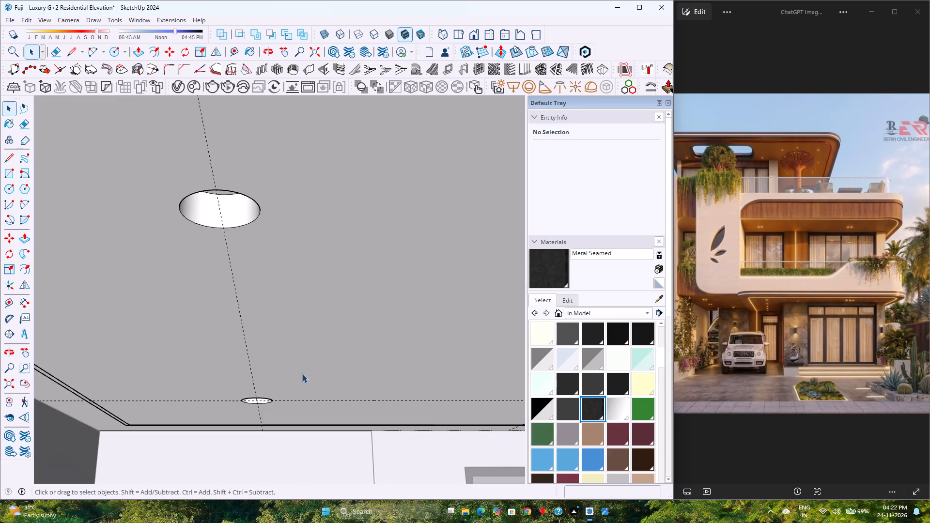
scroll(302, 374, down, 20)
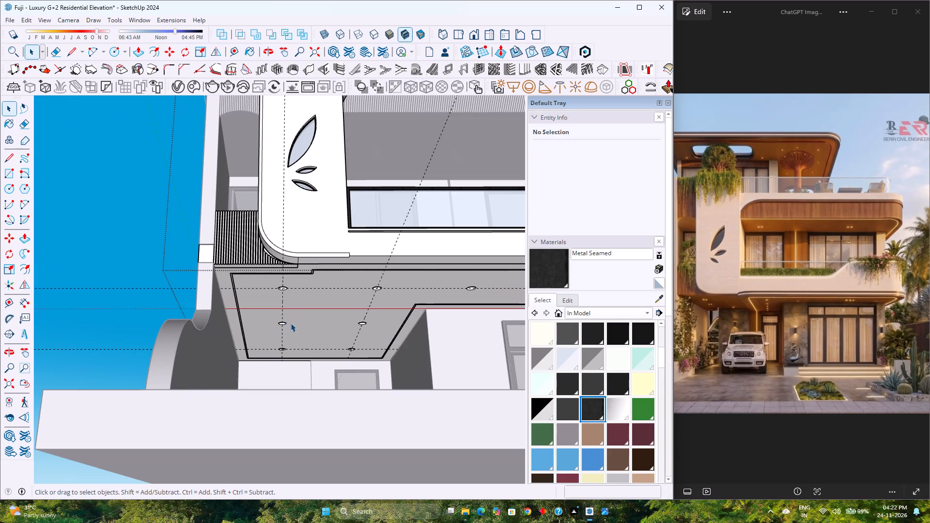
scroll(355, 341, down, 1)
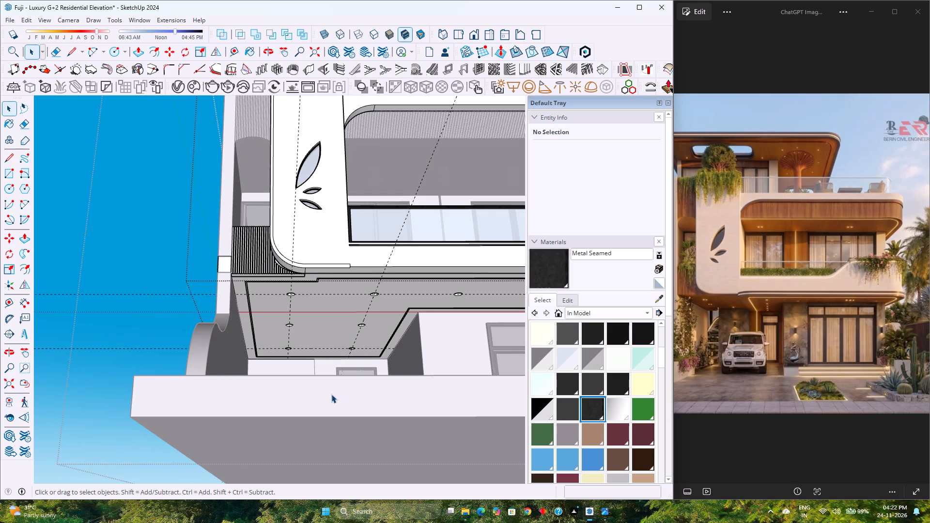
scroll(331, 395, down, 4)
middle_drag(349, 367, 297, 394)
middle_click(297, 394)
scroll(295, 393, down, 10)
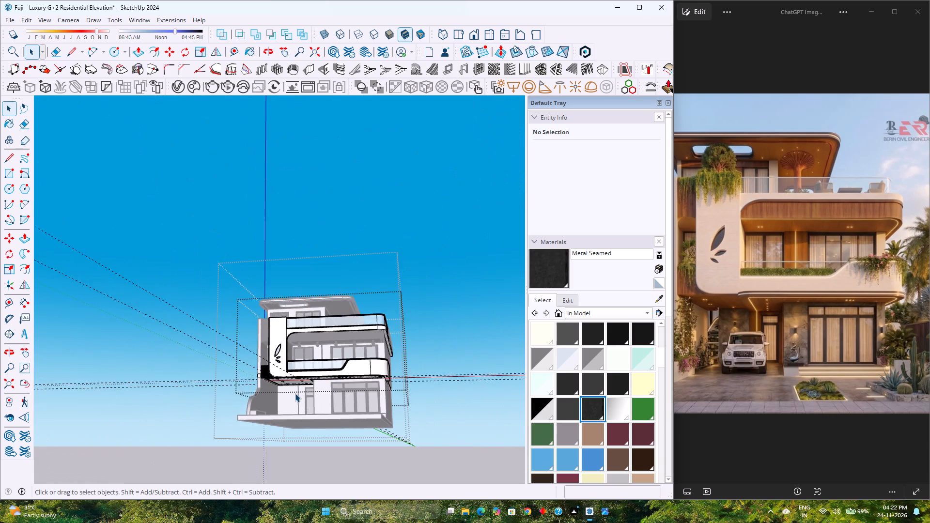
scroll(295, 393, down, 3)
middle_drag(295, 393, 374, 363)
middle_click(374, 363)
scroll(388, 335, up, 4)
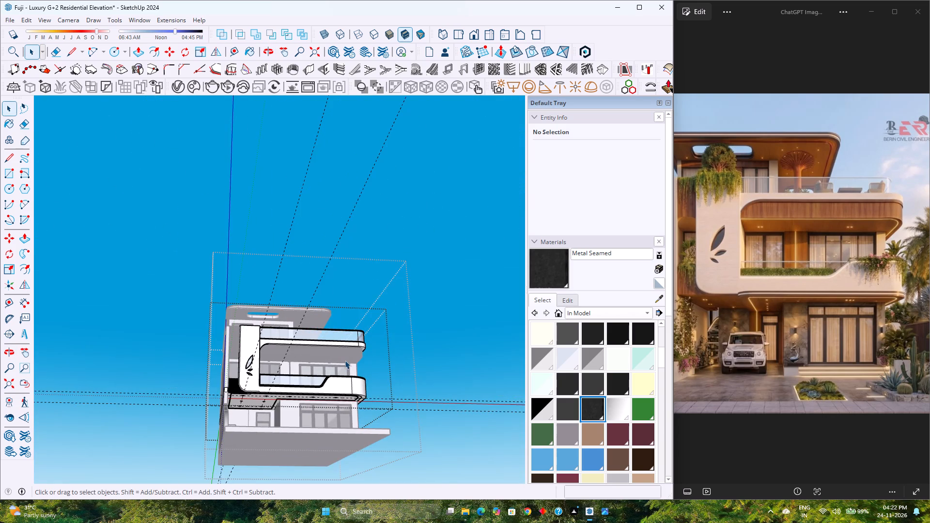
scroll(345, 360, up, 12)
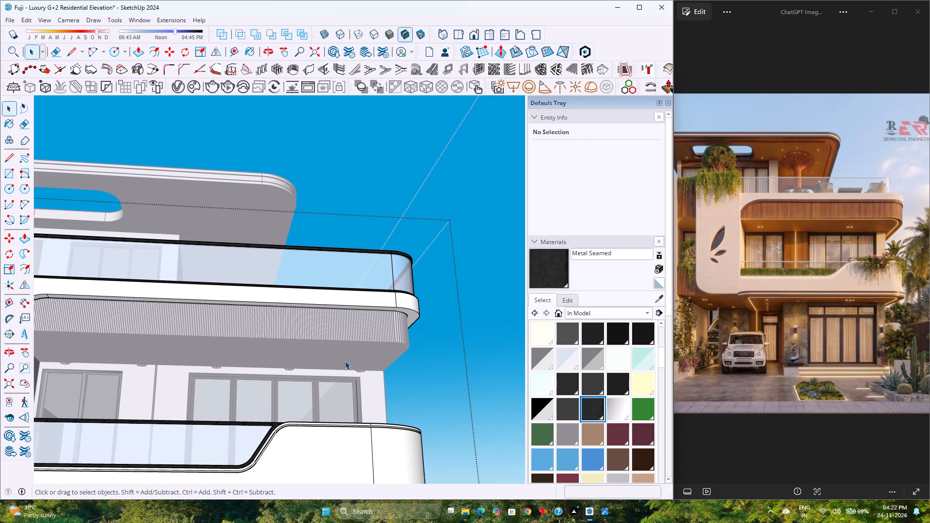
scroll(365, 351, down, 4)
scroll(320, 282, down, 4)
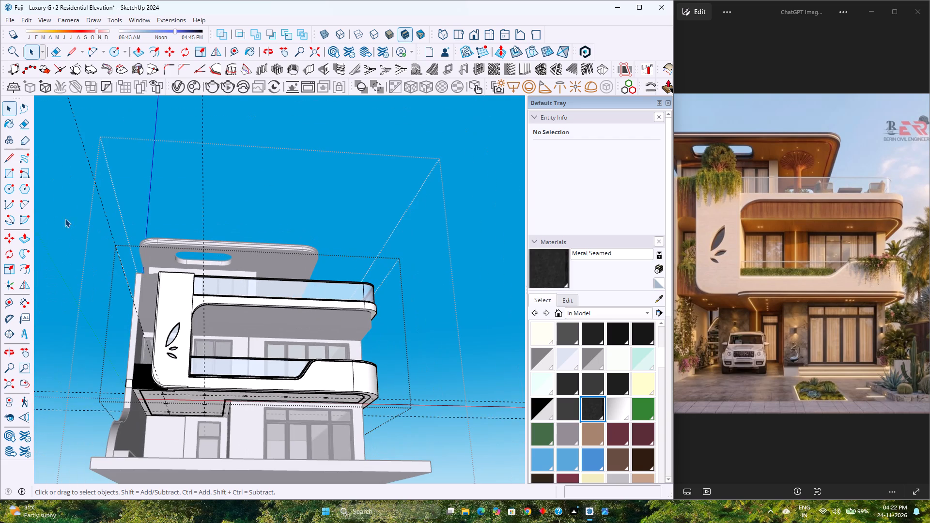
middle_drag(181, 381, 201, 373)
middle_click(201, 373)
scroll(96, 389, up, 2)
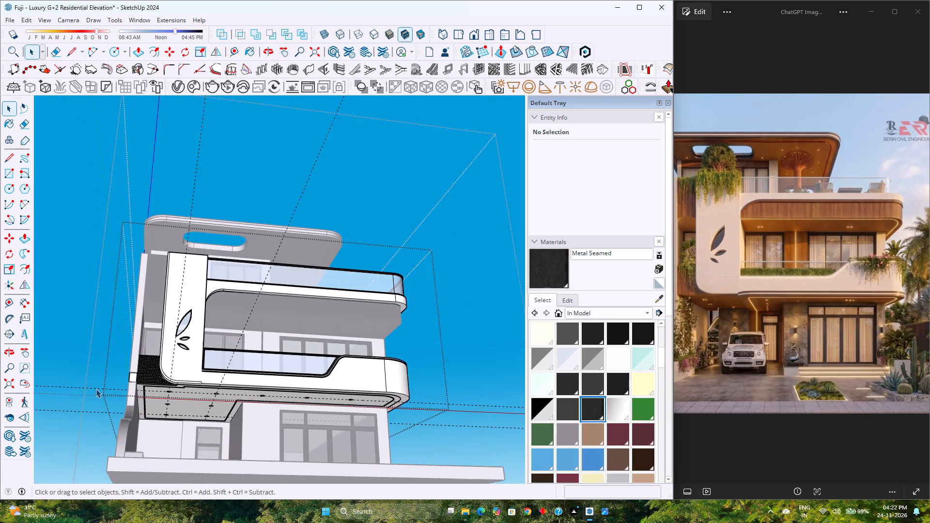
scroll(96, 389, up, 1)
middle_drag(146, 406, 347, 366)
scroll(348, 368, down, 5)
middle_drag(351, 366, 68, 360)
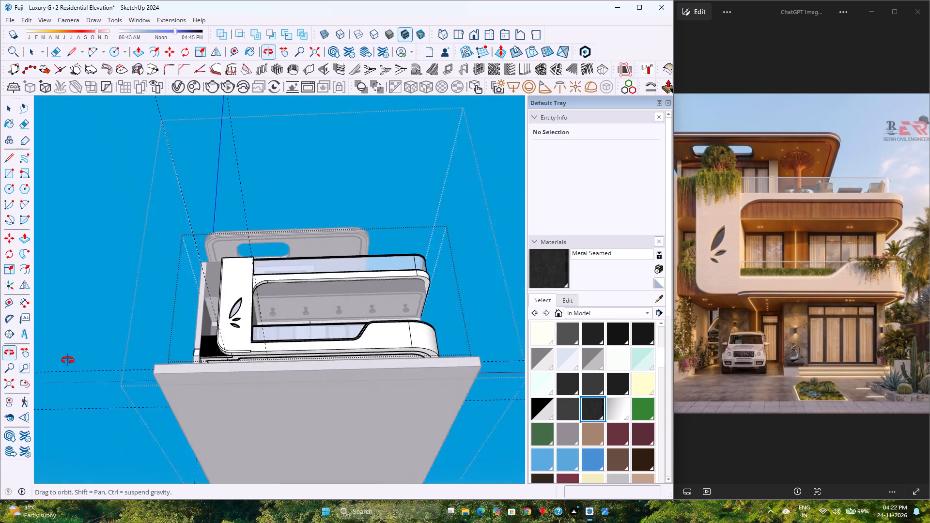
middle_drag(68, 360, 66, 418)
middle_click(66, 418)
scroll(231, 404, up, 8)
middle_drag(232, 403, 246, 384)
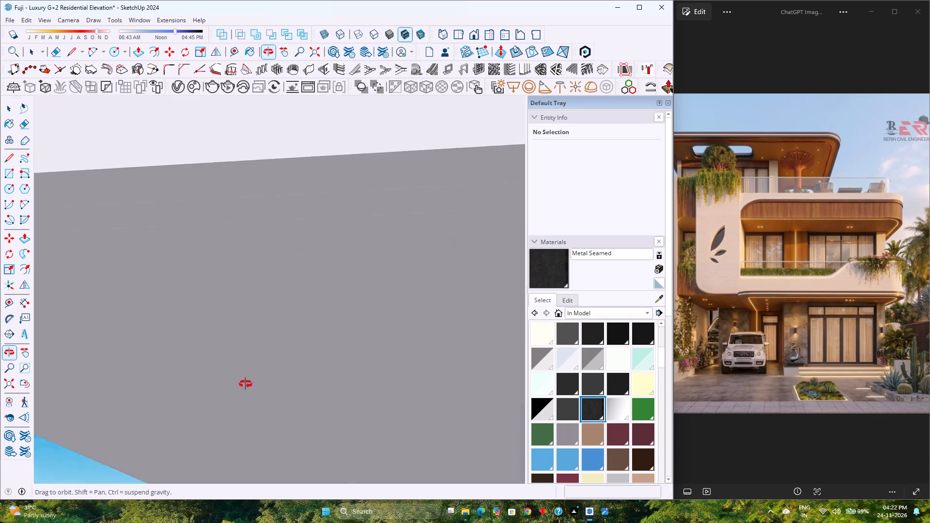
Close the porch ceiling group that is open for editing.
middle_drag(246, 384, 254, 415)
middle_click(254, 415)
scroll(339, 420, up, 2)
middle_drag(359, 424, 329, 398)
middle_drag(329, 398, 341, 405)
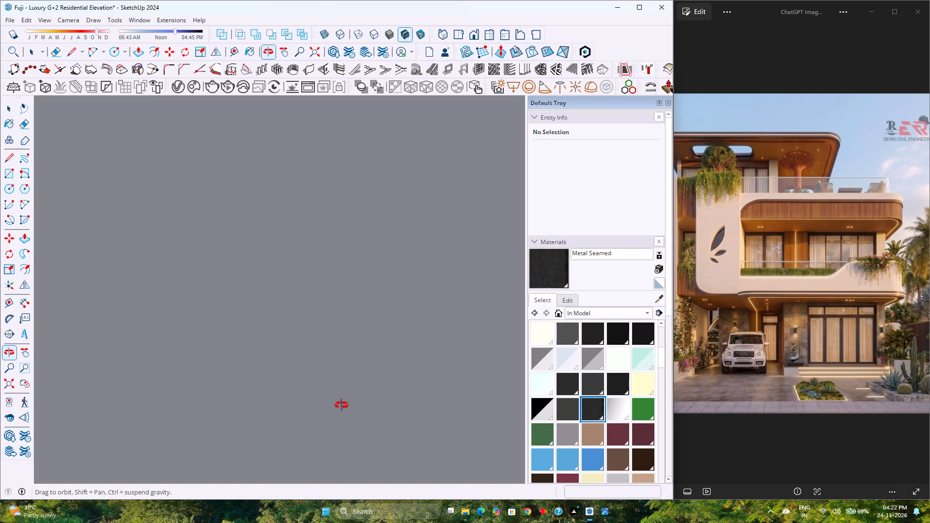
middle_drag(341, 405, 373, 455)
middle_click(373, 455)
scroll(360, 437, down, 4)
scroll(321, 396, down, 5)
scroll(285, 326, down, 1)
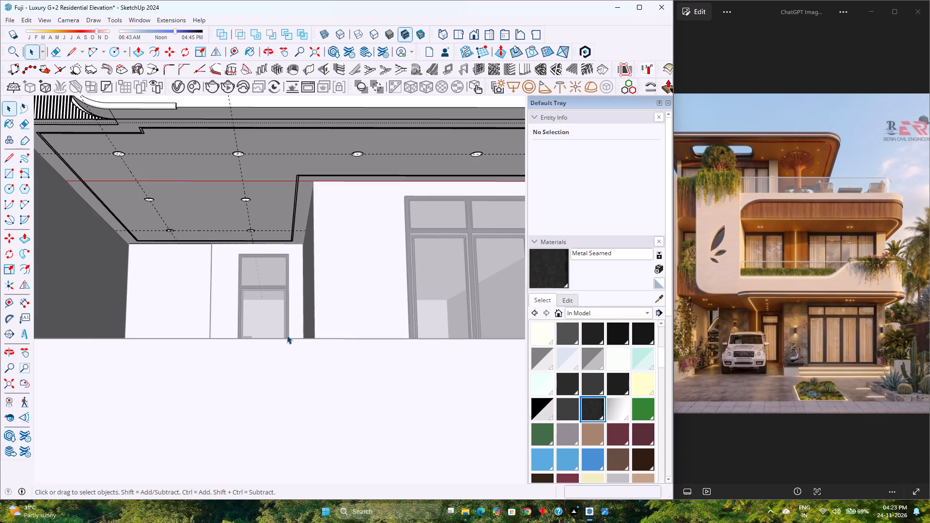
scroll(287, 335, down, 18)
scroll(288, 323, down, 4)
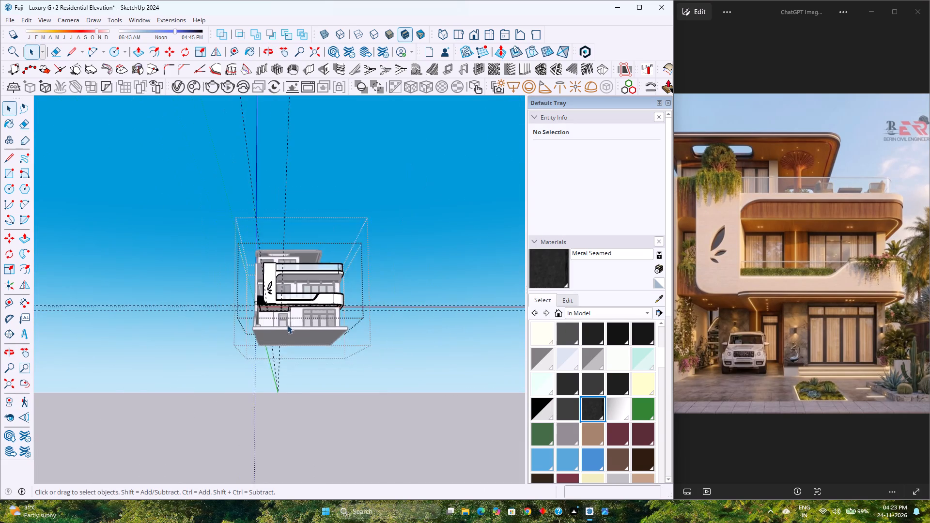
middle_drag(328, 340, 309, 361)
middle_click(309, 361)
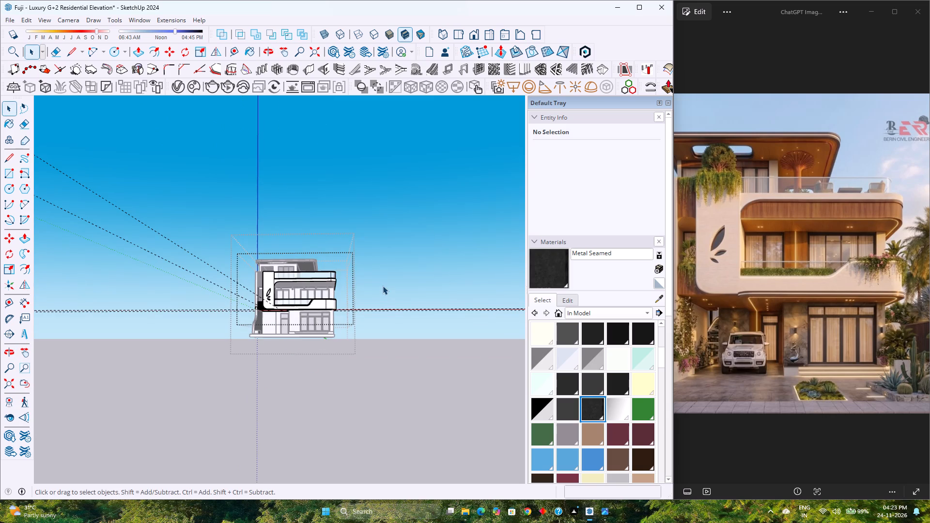
click(359, 218)
Open the first-floor balcony group and copy the second hanging light fixture from the leaf-cutout wall.
scroll(326, 246, up, 4)
middle_drag(226, 342, 236, 353)
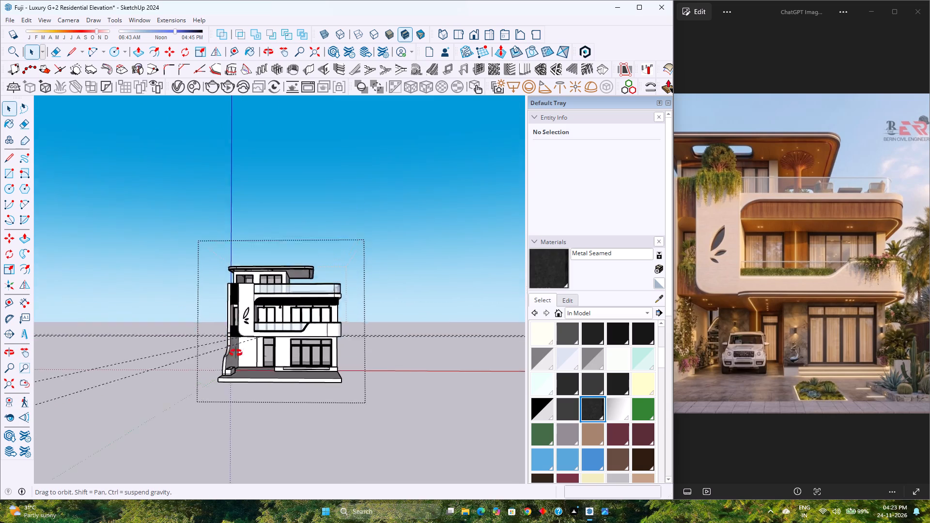
middle_drag(236, 353, 266, 272)
middle_click(266, 272)
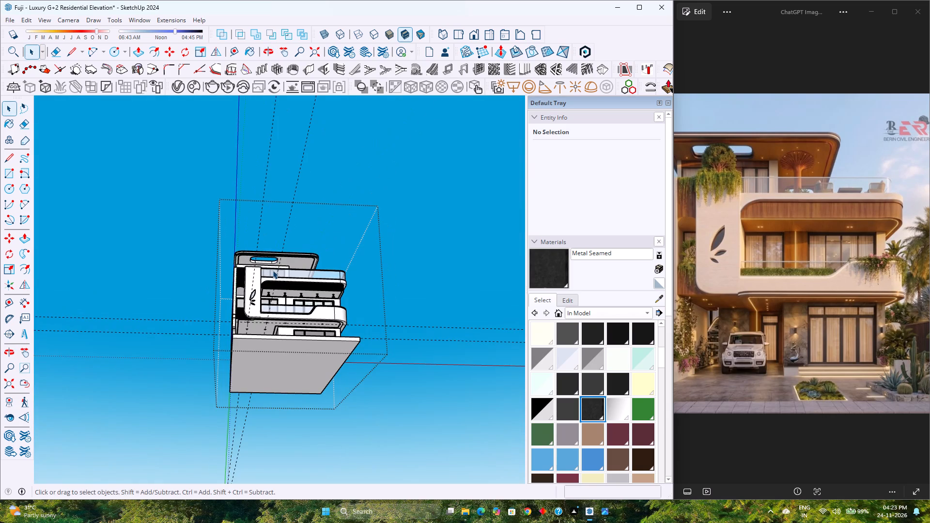
scroll(274, 270, up, 4)
scroll(274, 270, down, 4)
scroll(274, 270, up, 4)
scroll(274, 270, down, 4)
scroll(274, 270, up, 7)
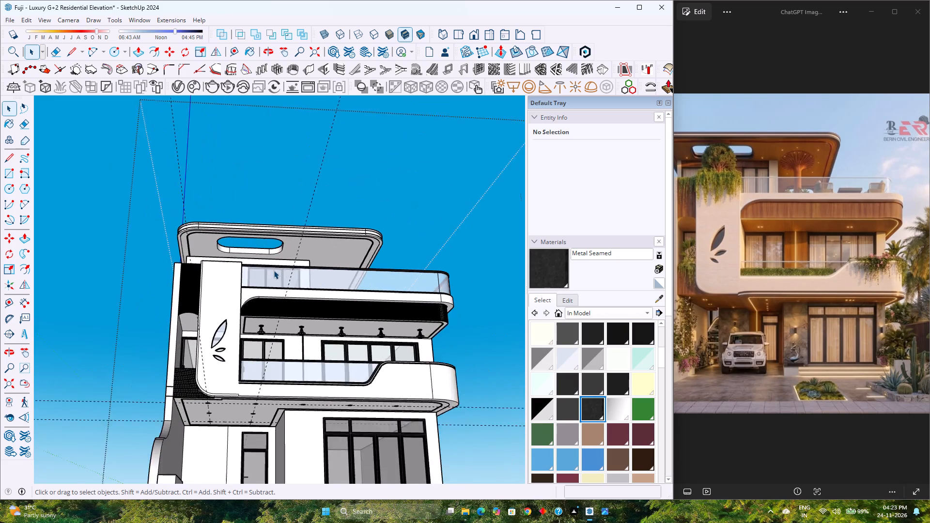
scroll(274, 270, up, 2)
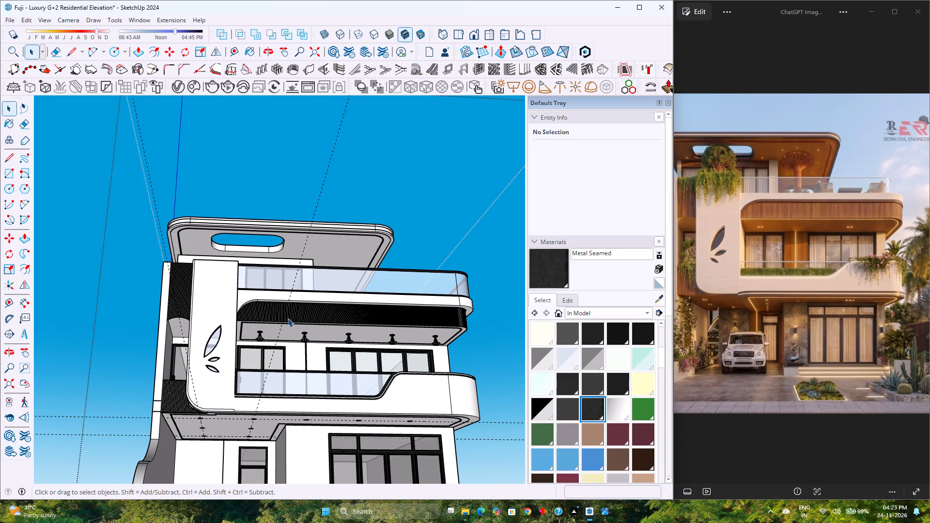
scroll(289, 314, up, 4)
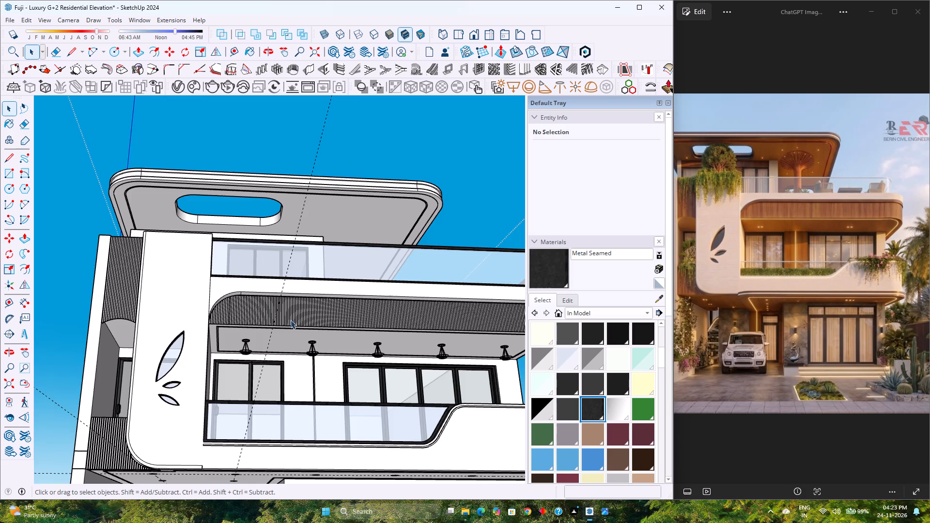
scroll(287, 324, up, 5)
scroll(287, 324, down, 5)
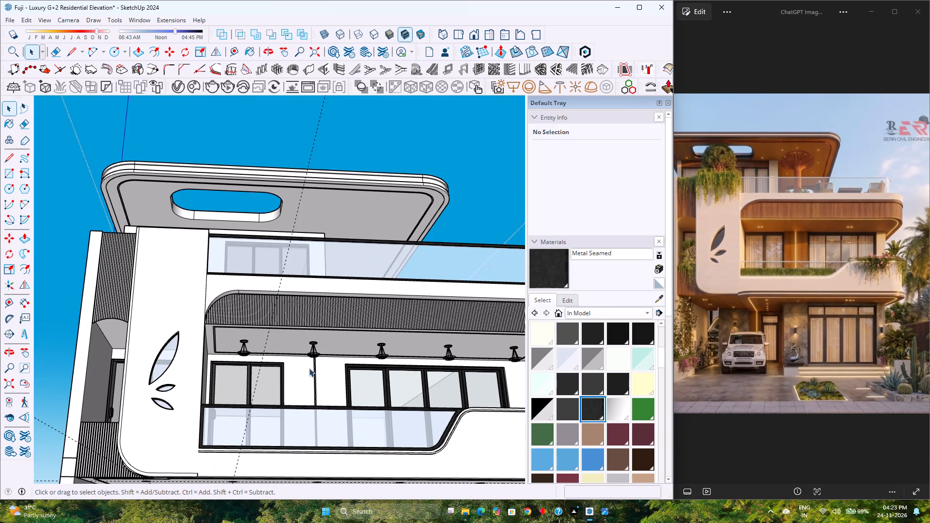
scroll(307, 361, up, 10)
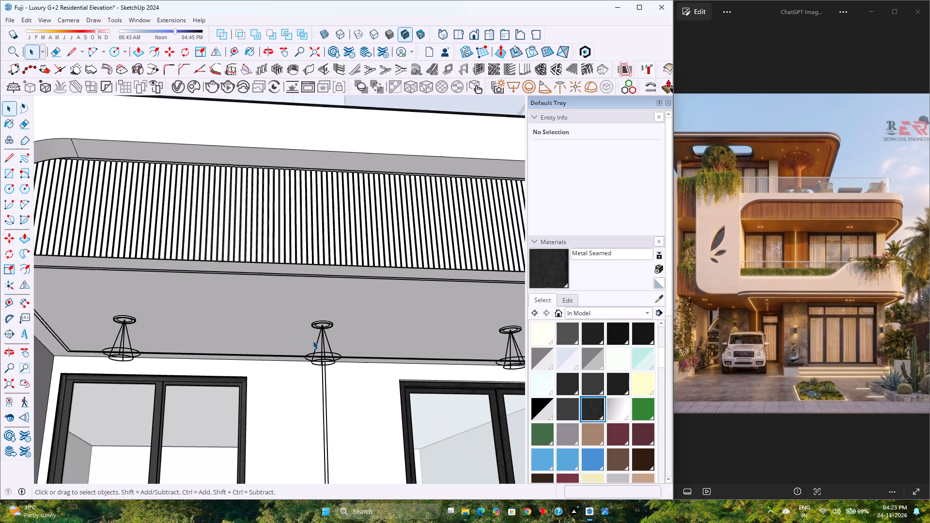
scroll(313, 340, up, 3)
double_click(325, 317)
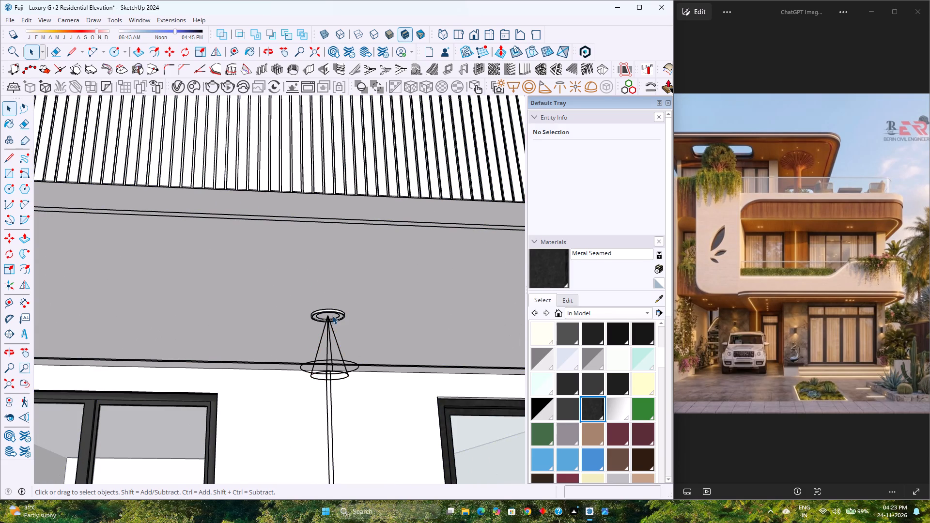
click(328, 316)
scroll(328, 316, down, 8)
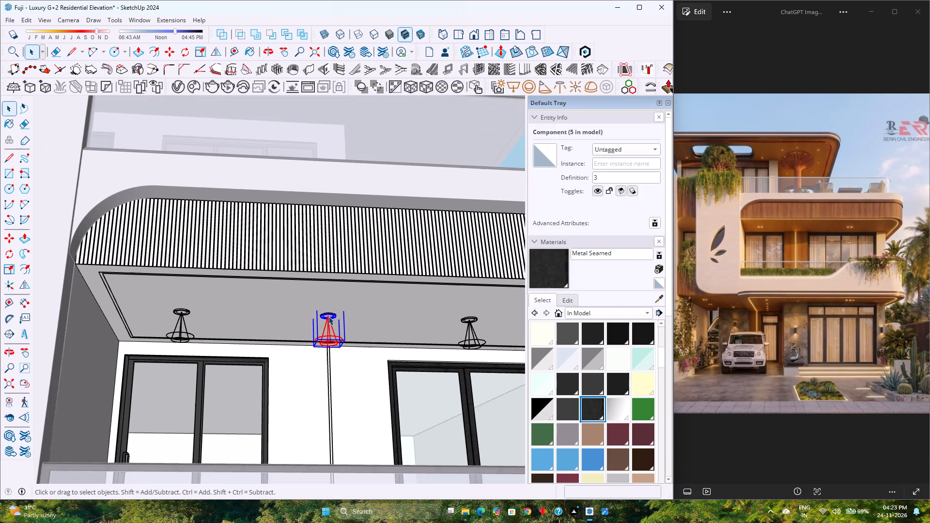
scroll(321, 316, down, 5)
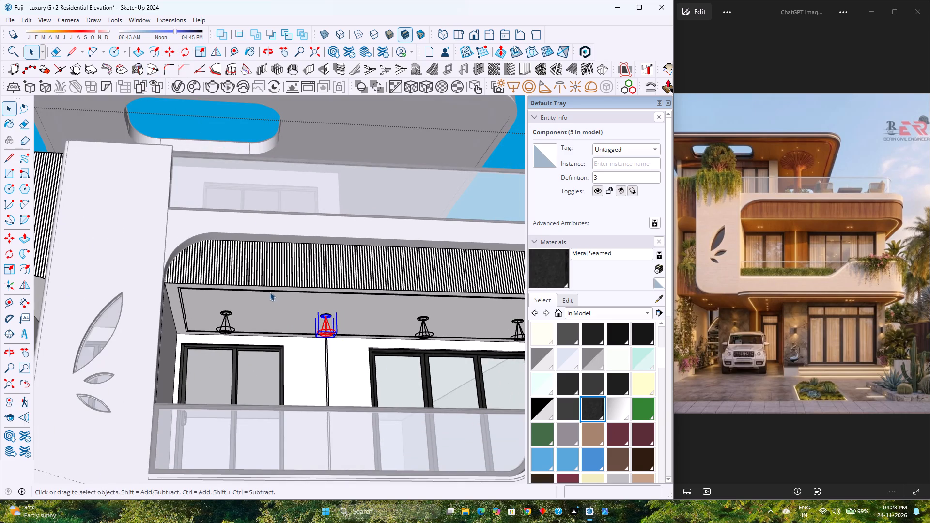
key(ctrl+c)
Paste the copied light fixture inside the porch ceiling group, placing it over the driveway in front of the ground-floor windows.
scroll(236, 269, down, 12)
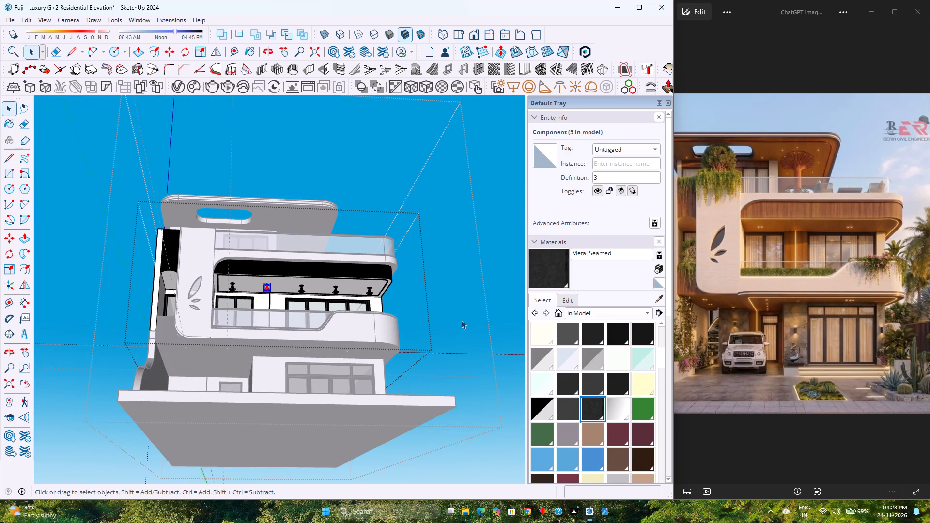
click(461, 312)
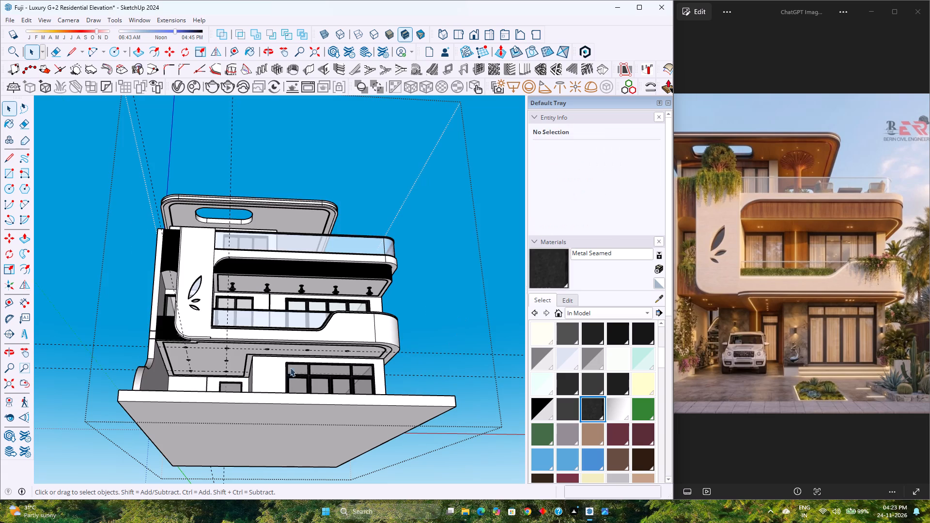
scroll(209, 347, up, 4)
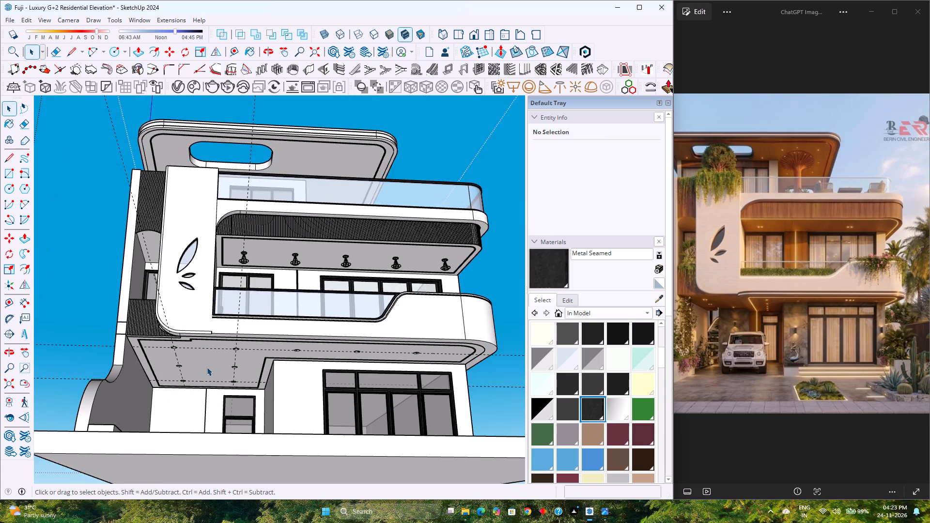
double_click(207, 367)
scroll(207, 367, up, 4)
scroll(207, 366, down, 3)
scroll(207, 366, up, 3)
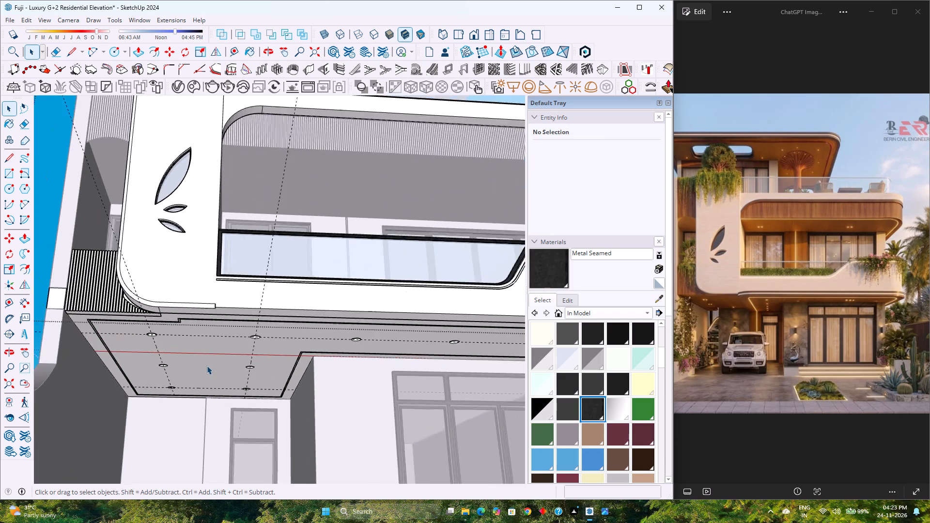
scroll(207, 366, up, 1)
scroll(207, 366, down, 3)
key(ctrl+v)
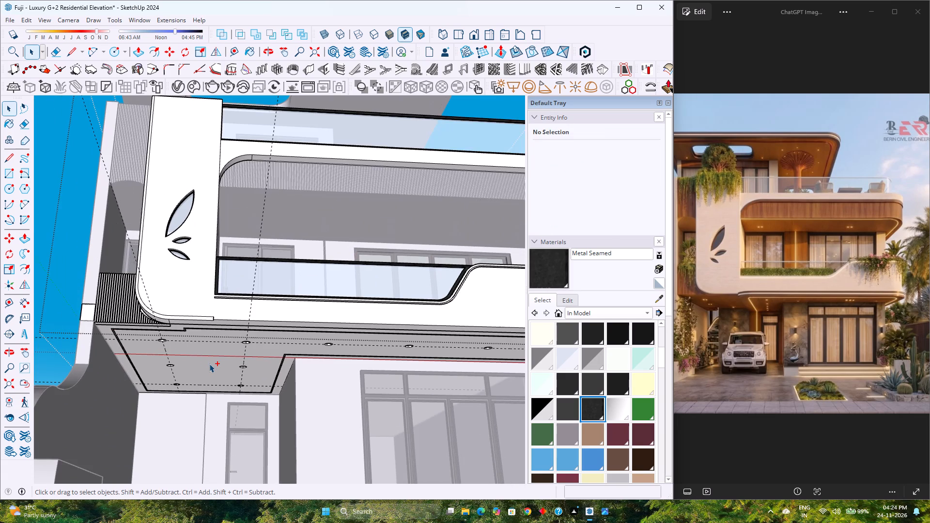
scroll(209, 364, down, 14)
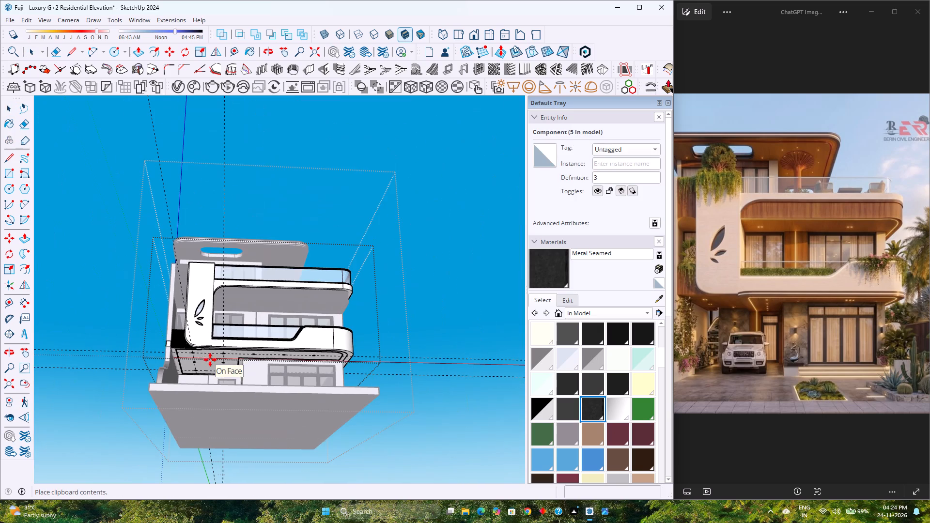
middle_drag(329, 391, 355, 476)
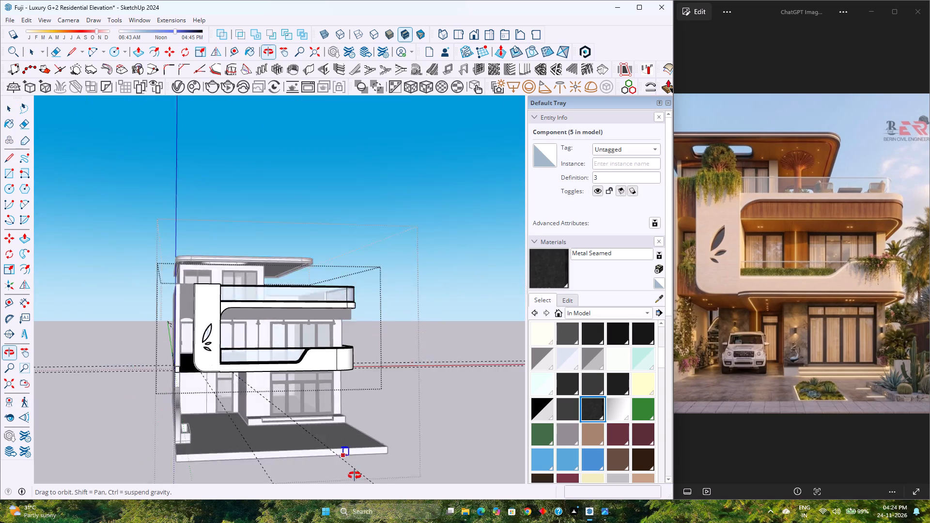
middle_drag(355, 476, 356, 479)
middle_click(356, 479)
scroll(341, 451, up, 7)
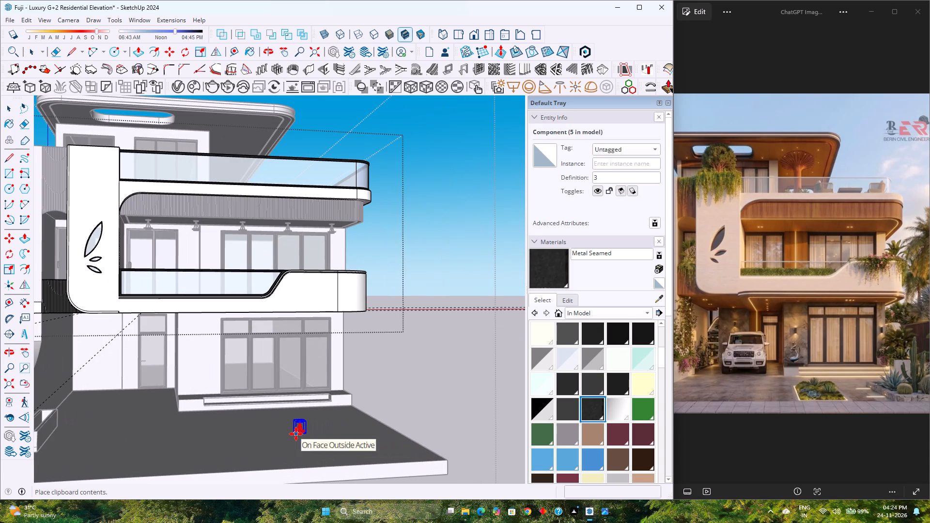
click(296, 434)
Move the pasted light fixture by its underside centre point to the centre of the rear ceiling recess above the entrance door.
scroll(295, 421, up, 16)
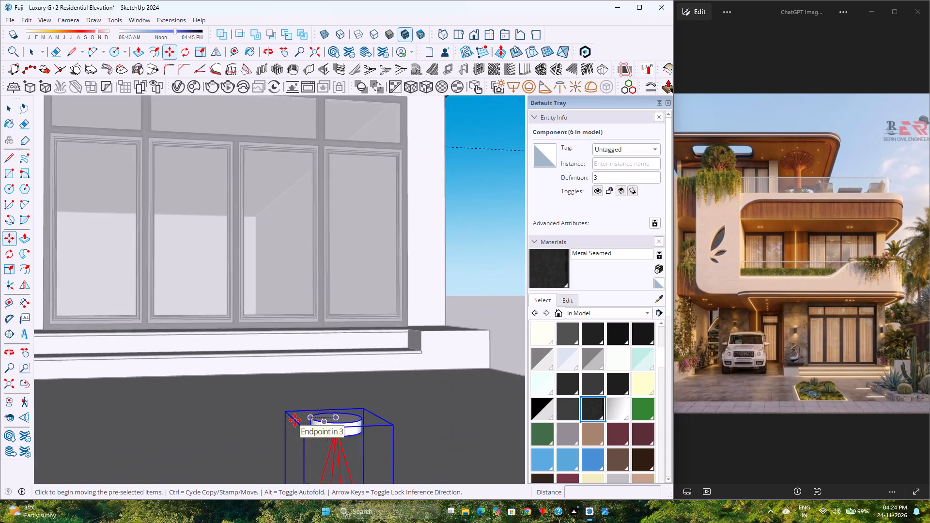
scroll(295, 420, up, 2)
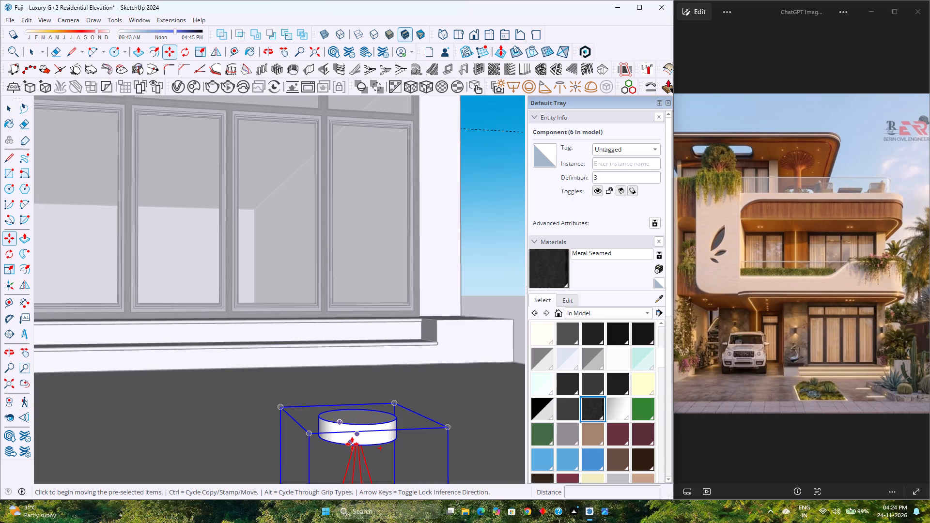
middle_drag(350, 435, 320, 364)
scroll(336, 460, up, 2)
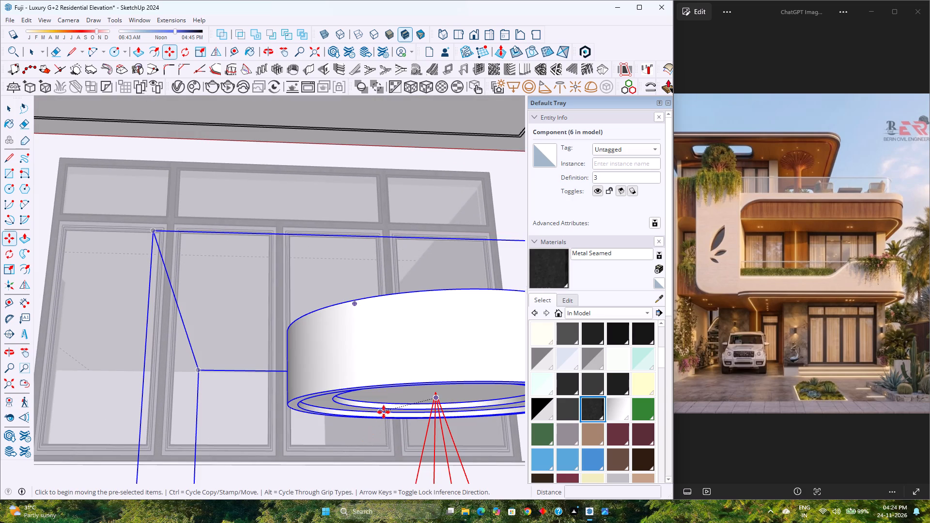
click(435, 392)
scroll(435, 392, down, 8)
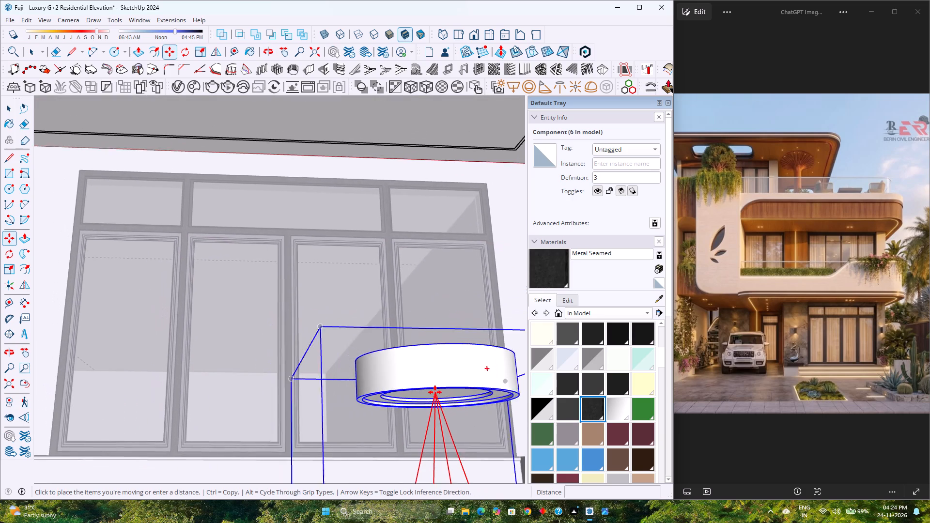
scroll(435, 392, down, 6)
scroll(435, 392, down, 15)
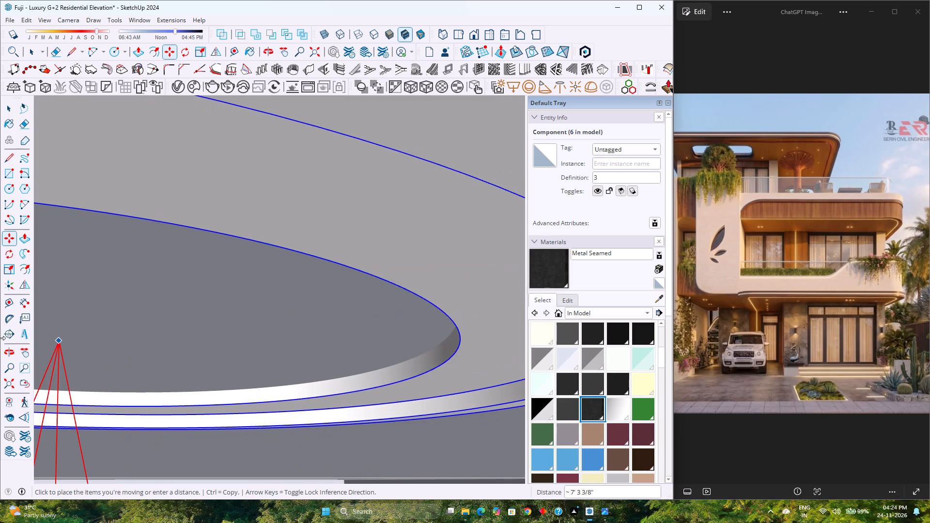
click(7, 386)
scroll(174, 314, up, 4)
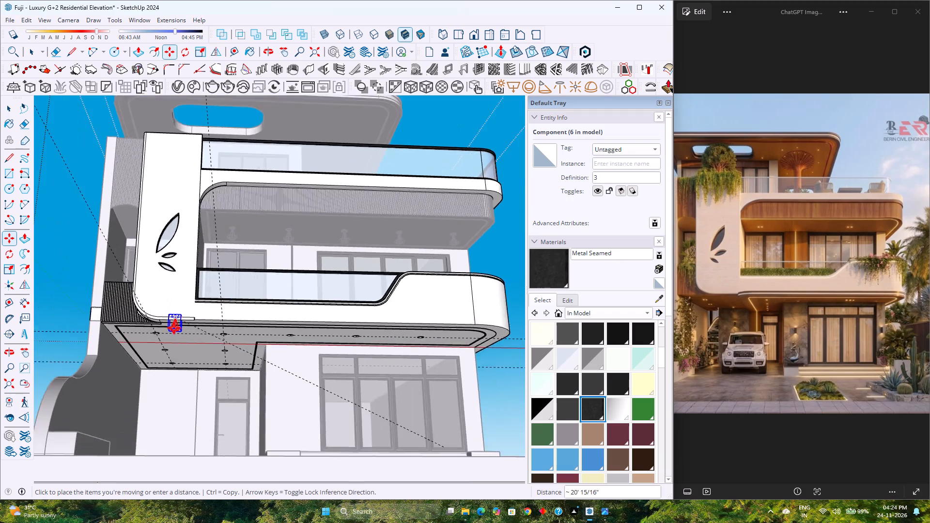
scroll(174, 328, up, 4)
scroll(149, 400, up, 15)
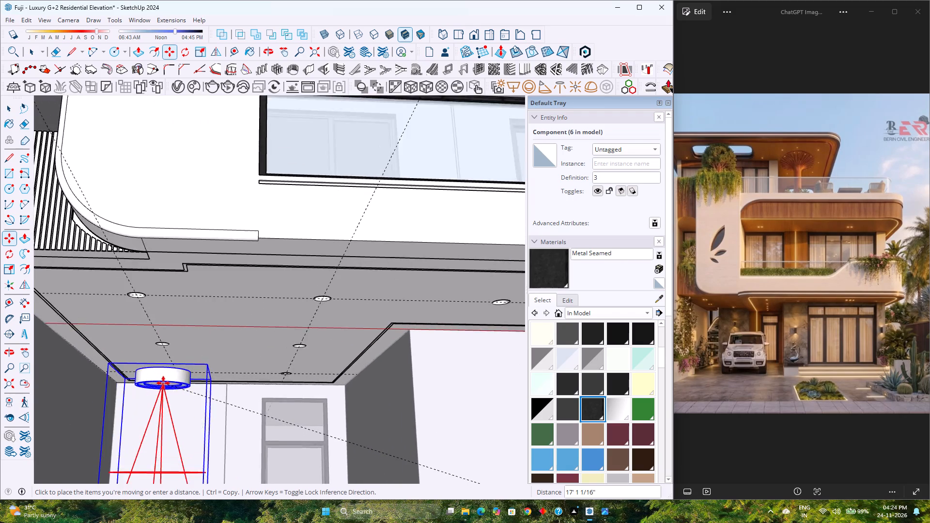
scroll(163, 383, up, 3)
scroll(209, 379, up, 13)
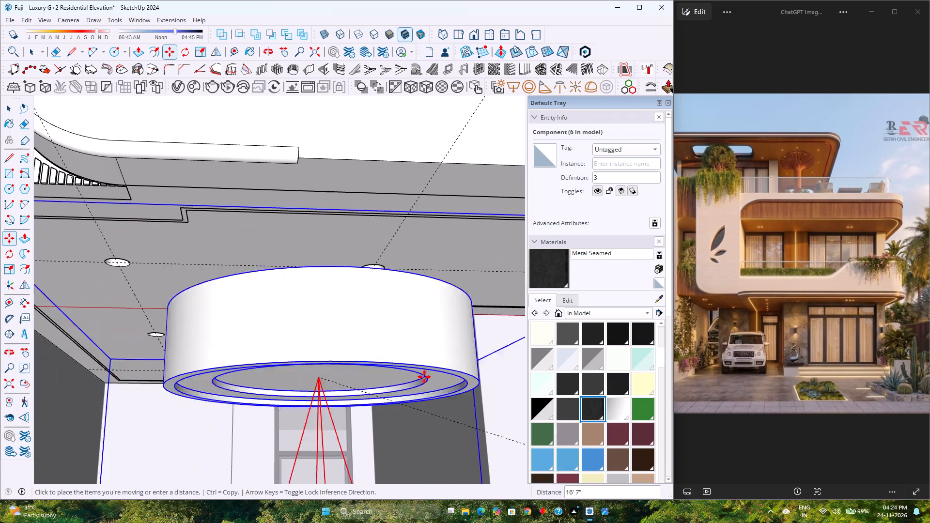
scroll(258, 363, up, 6)
middle_drag(184, 372, 433, 339)
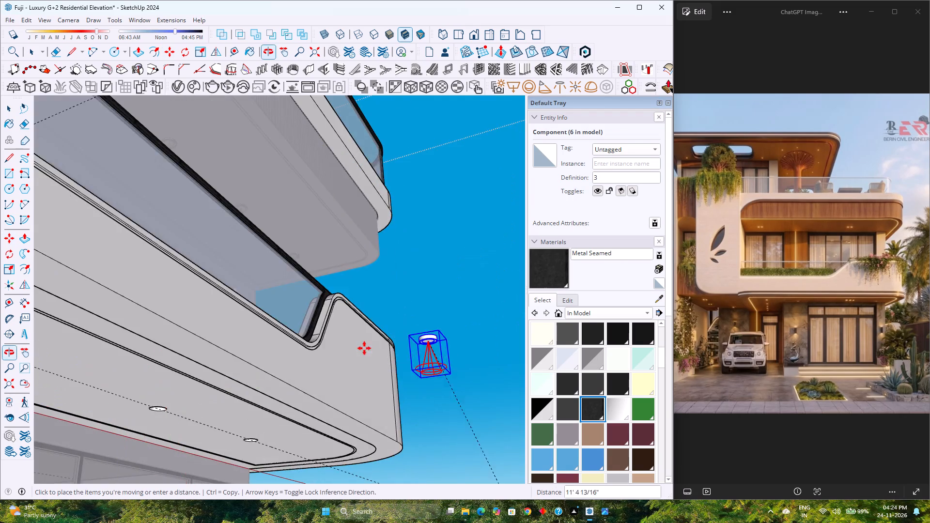
scroll(356, 348, down, 11)
middle_drag(341, 343, 165, 408)
middle_click(165, 408)
scroll(155, 377, up, 3)
scroll(151, 370, up, 20)
scroll(151, 370, up, 14)
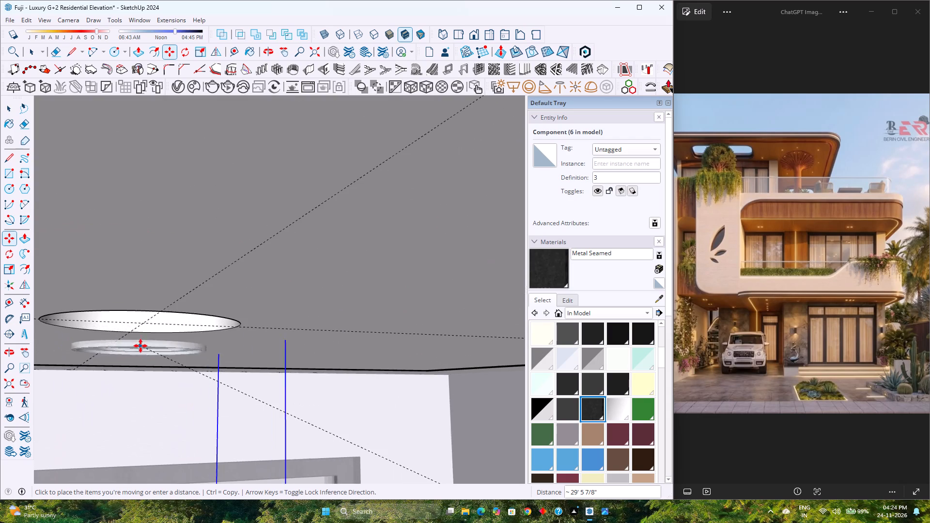
click(143, 323)
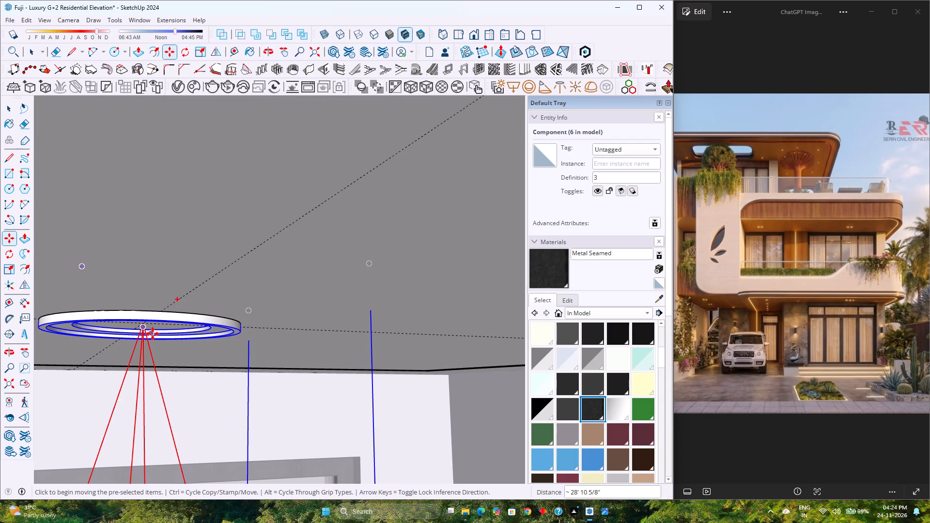
scroll(153, 334, down, 3)
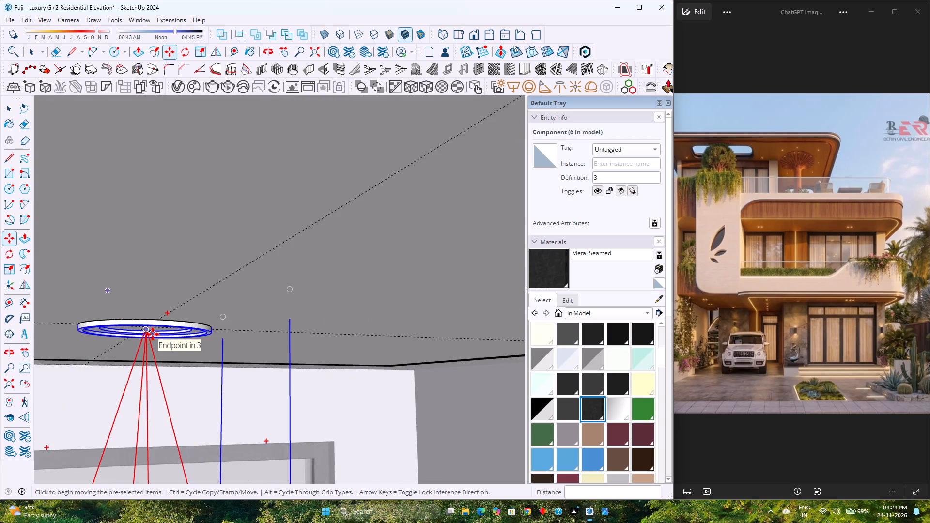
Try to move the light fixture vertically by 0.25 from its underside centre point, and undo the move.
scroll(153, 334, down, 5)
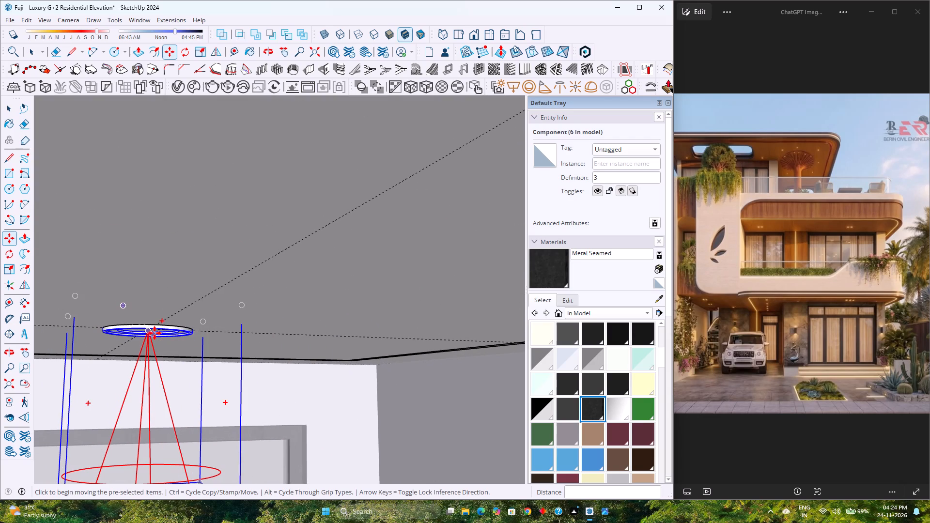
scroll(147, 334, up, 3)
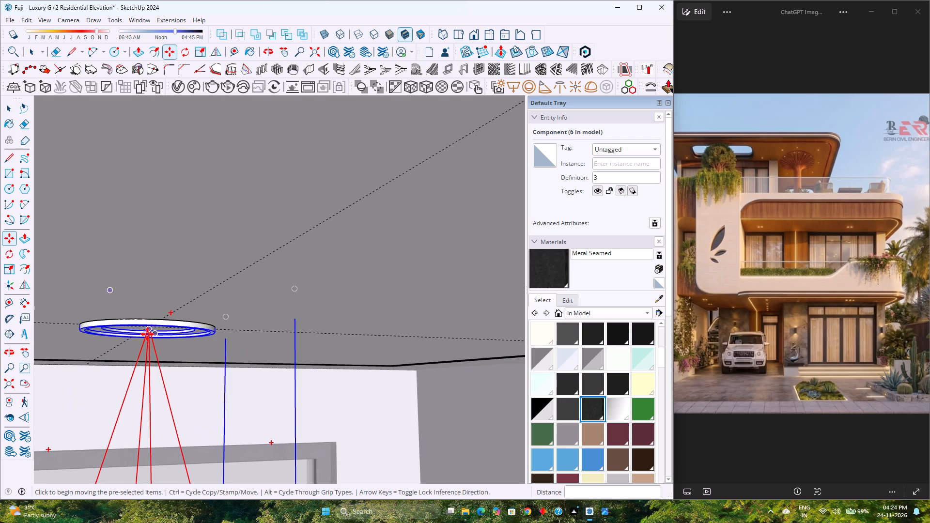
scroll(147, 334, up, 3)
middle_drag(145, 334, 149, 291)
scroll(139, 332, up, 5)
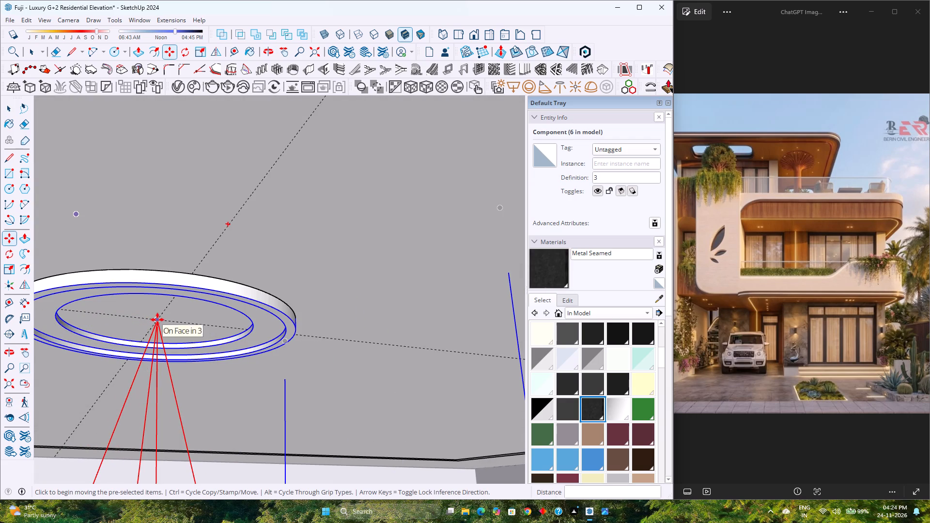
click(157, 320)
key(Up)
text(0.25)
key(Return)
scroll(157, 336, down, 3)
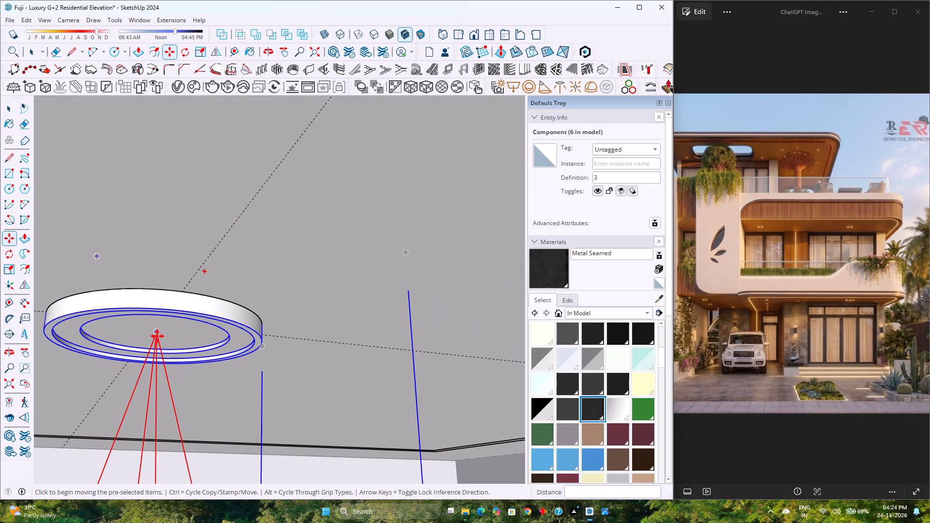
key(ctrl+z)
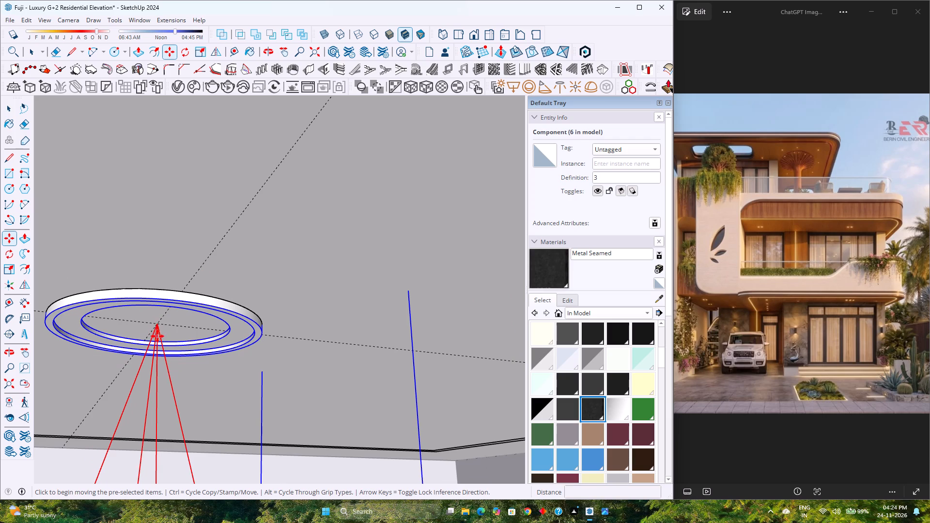
Copy the light fixture by its underside centre point into the other rear ceiling recess, beside the entrance door.
click(158, 323)
scroll(158, 323, down, 4)
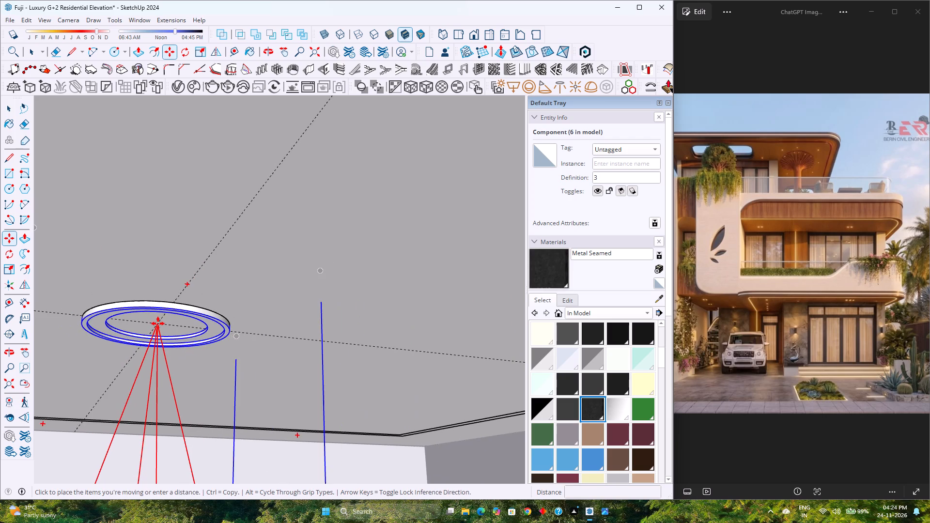
shift+middle_drag(158, 323, 387, 304)
scroll(388, 304, down, 3)
scroll(324, 307, down, 5)
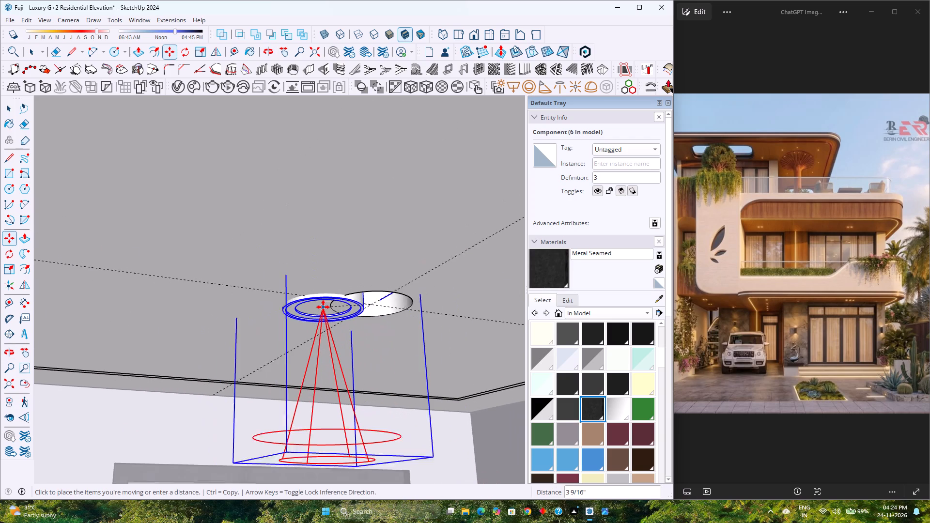
scroll(323, 307, down, 3)
middle_drag(324, 307, 190, 305)
middle_click(189, 305)
shift+middle_drag(189, 304, 402, 317)
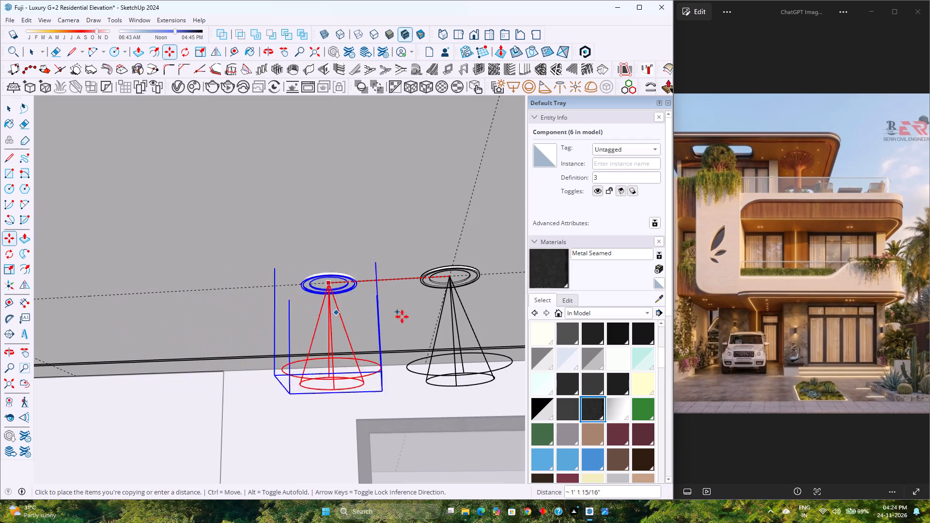
shift+middle_drag(402, 317, 489, 321)
scroll(453, 314, down, 10)
scroll(200, 314, up, 10)
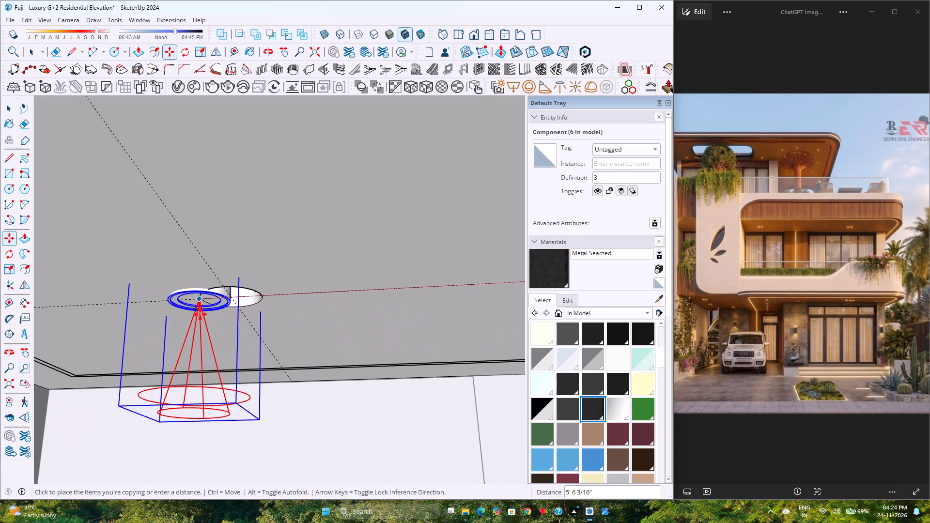
scroll(200, 314, up, 5)
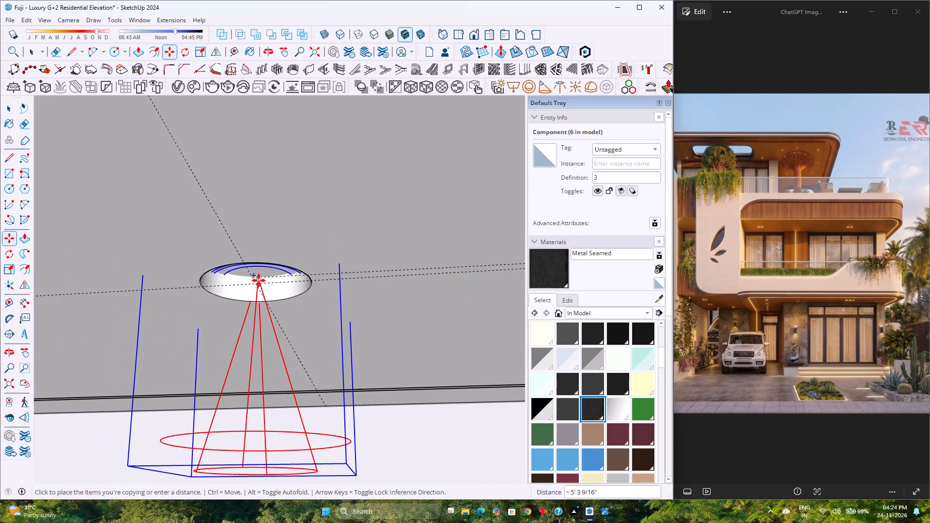
click(257, 283)
scroll(248, 290, down, 13)
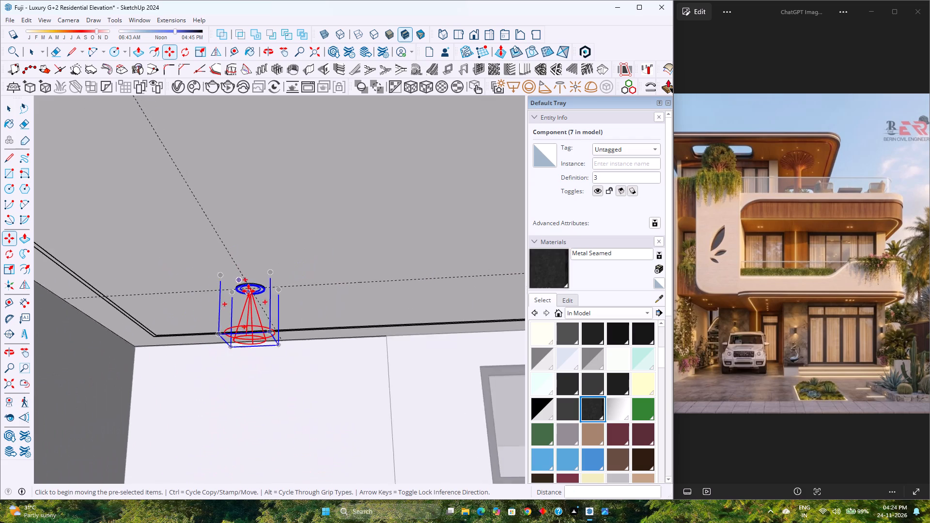
scroll(248, 291, down, 7)
key(space)
Copy both rear fixtures 13' forward to the front pair of recesses, dividing the array by 2 to fill the middle pair.
ctrl+click(428, 301)
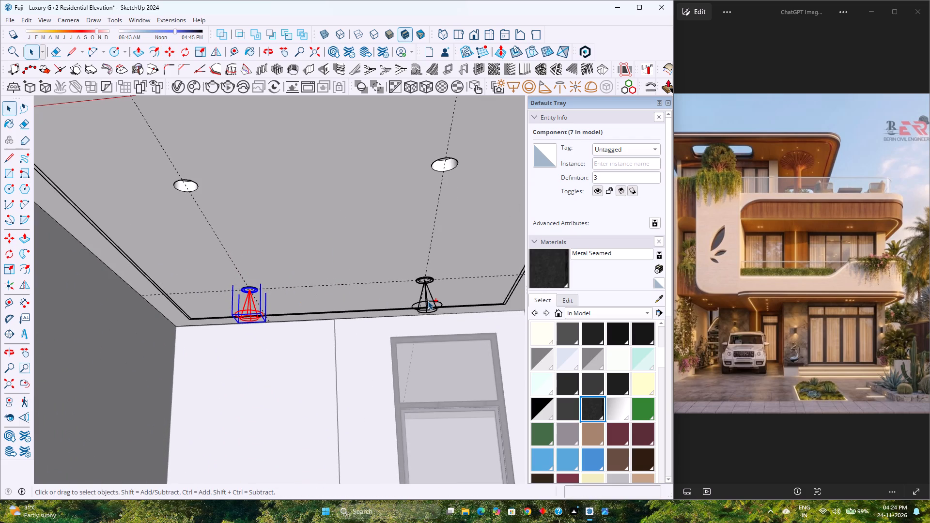
scroll(427, 295, up, 13)
key(m)
scroll(423, 264, up, 2)
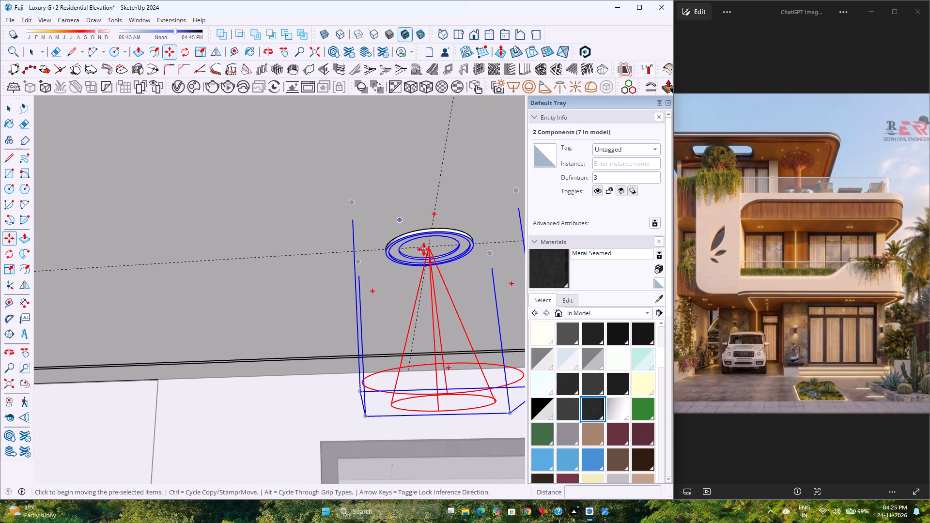
click(428, 246)
scroll(430, 244, down, 11)
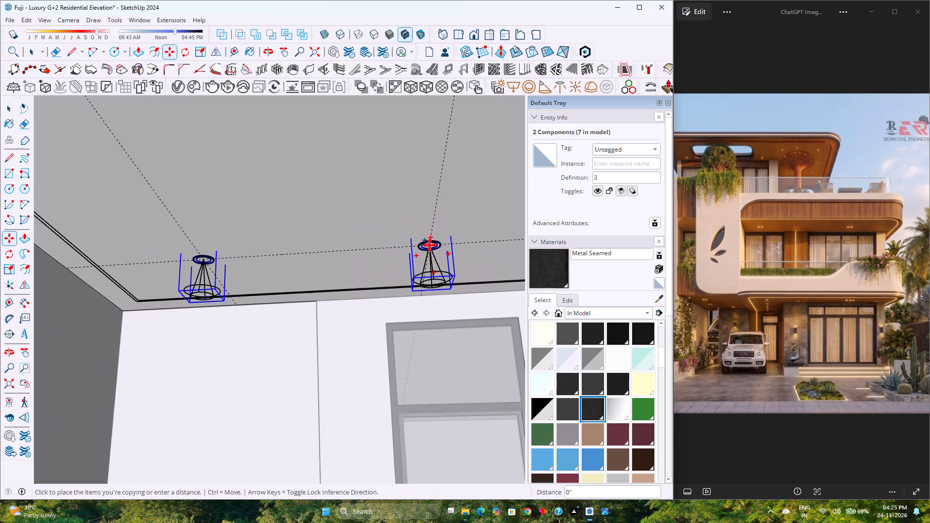
scroll(430, 245, down, 10)
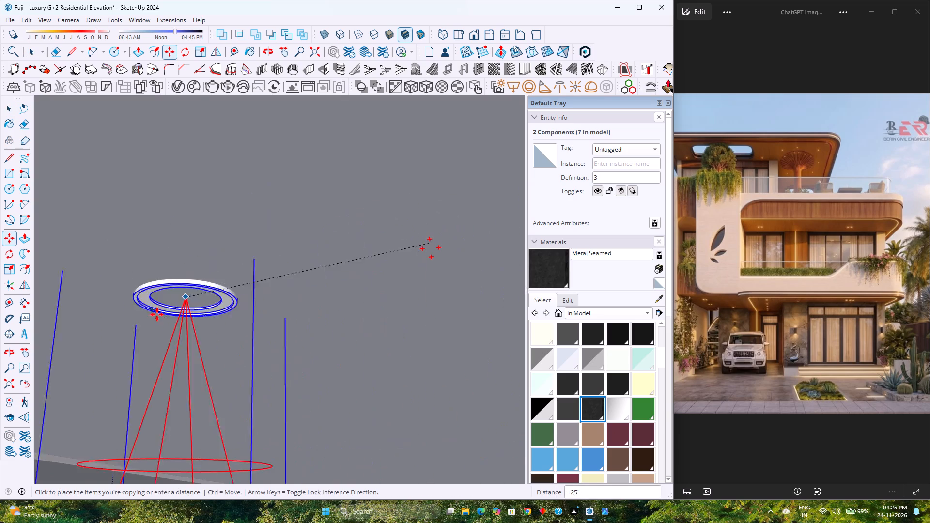
click(13, 382)
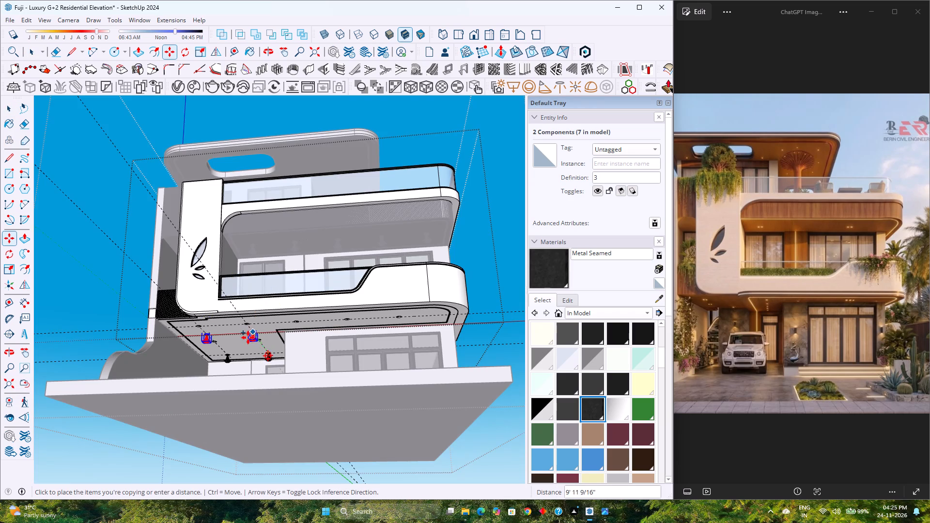
scroll(248, 338, up, 9)
scroll(250, 316, up, 20)
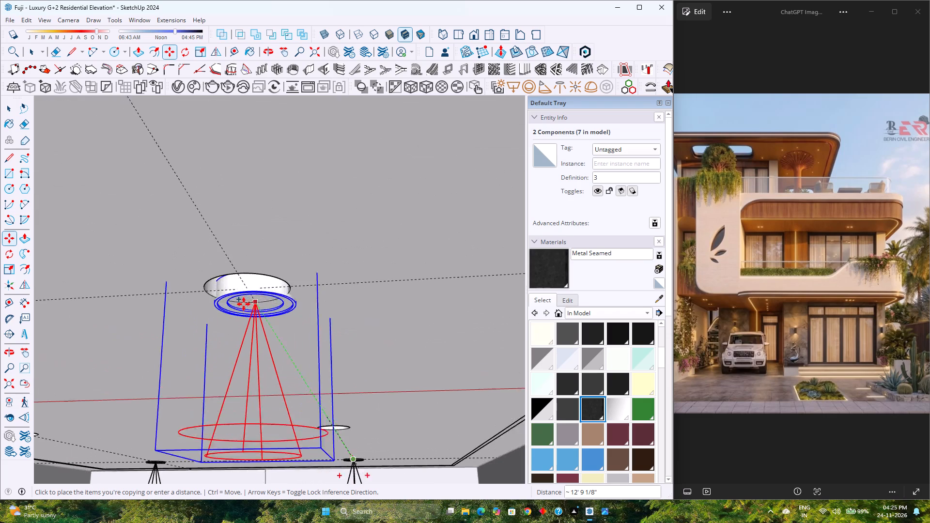
click(246, 286)
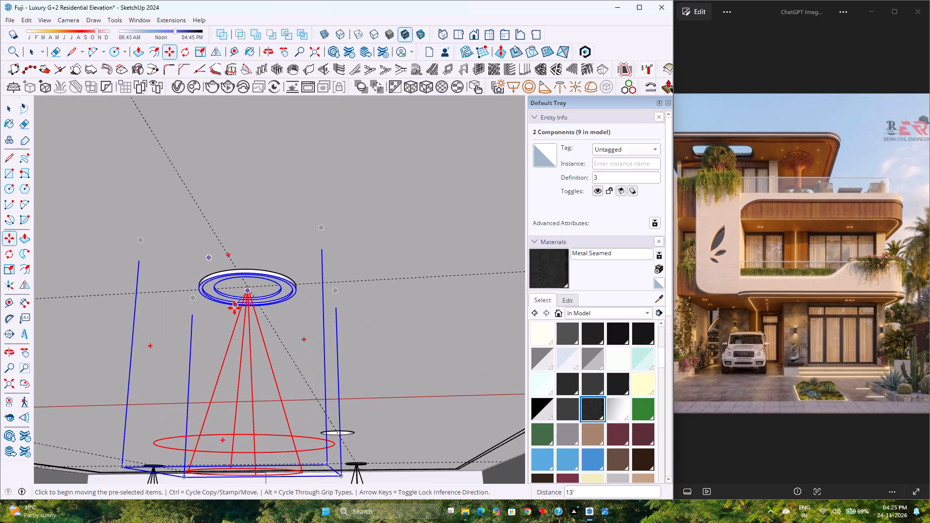
text(/2)
key(Return)
scroll(241, 315, down, 2)
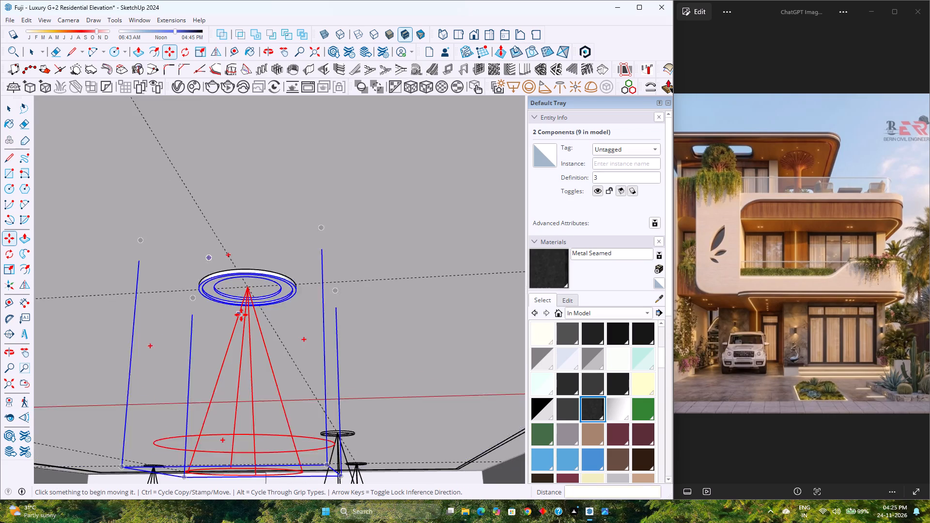
scroll(241, 315, down, 9)
key(space)
Copy the two front fixtures 10'6" along the red axis into the front-row recesses towards the ground-floor windows.
scroll(244, 317, down, 4)
shift+middle_drag(246, 321, 333, 329)
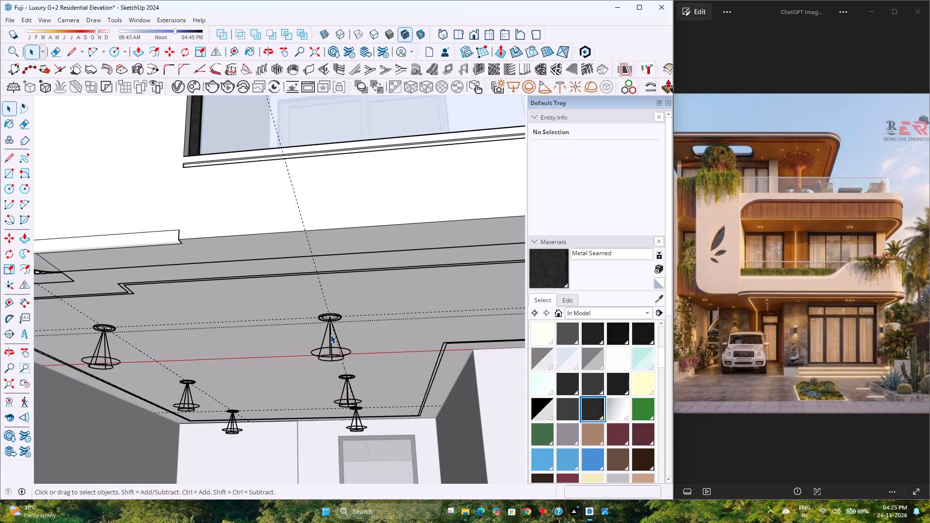
click(330, 335)
ctrl+click(102, 345)
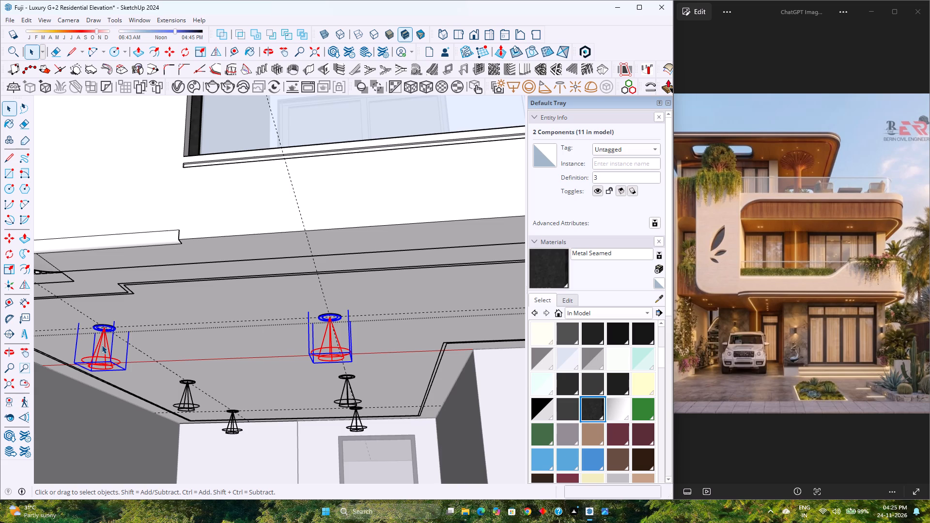
key(m)
scroll(103, 328, up, 8)
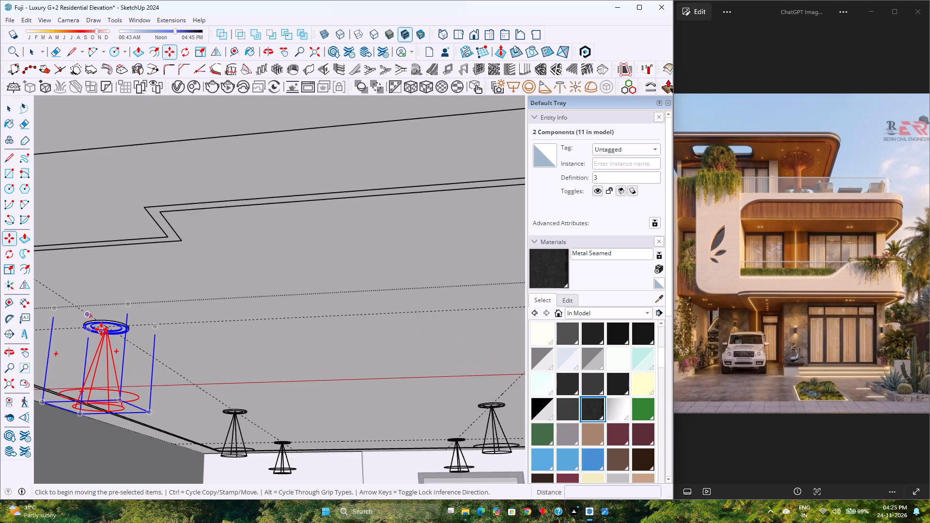
scroll(101, 329, up, 6)
scroll(101, 329, down, 4)
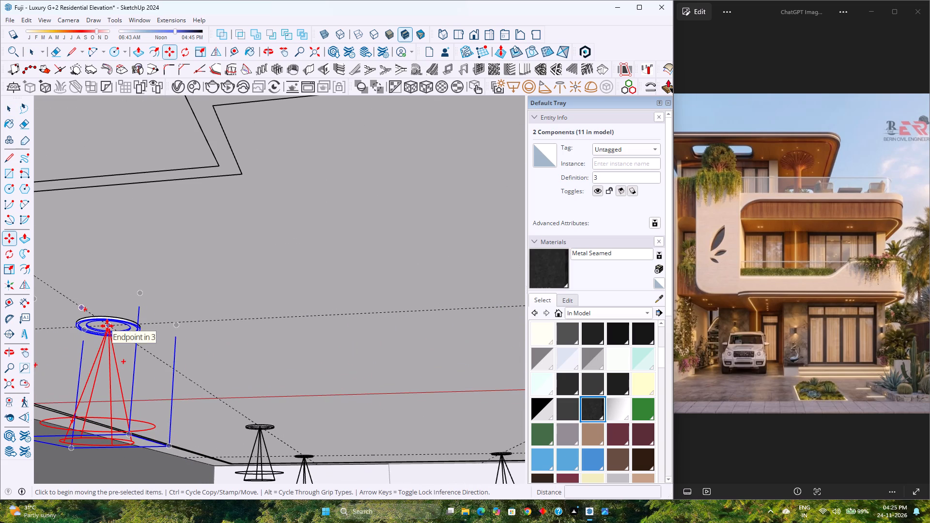
click(107, 326)
scroll(154, 325, down, 10)
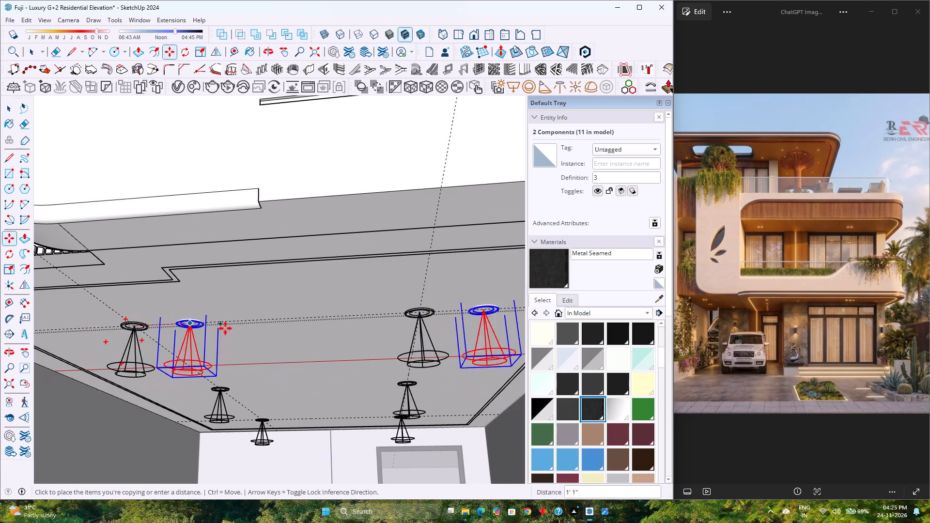
key(Right)
key(1)
key(0)
key(apostrophe)
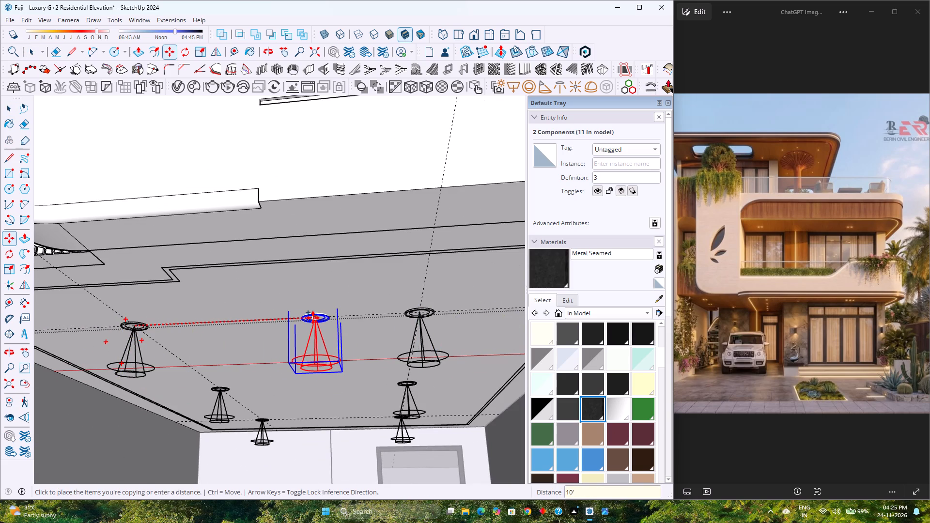
key(6)
key(Return)
scroll(263, 325, down, 11)
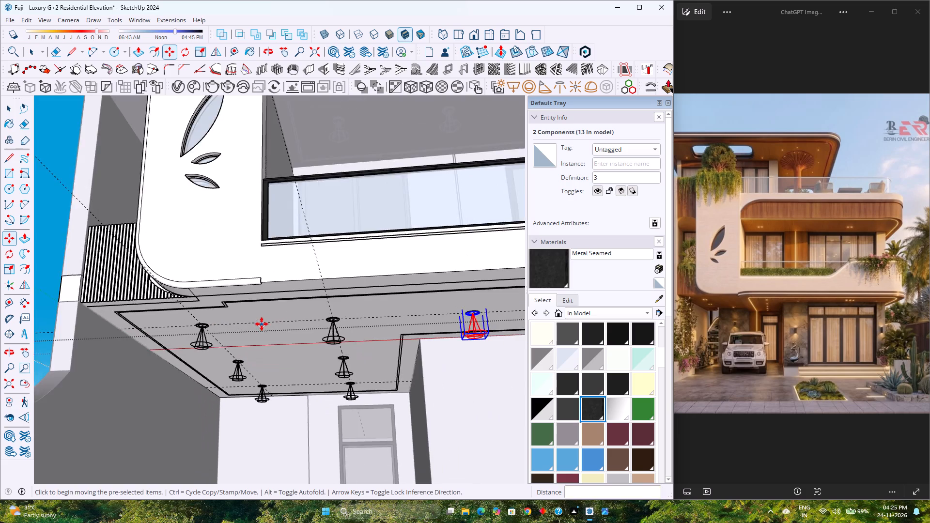
scroll(262, 324, down, 3)
shift+middle_drag(325, 314, 101, 315)
scroll(275, 330, up, 6)
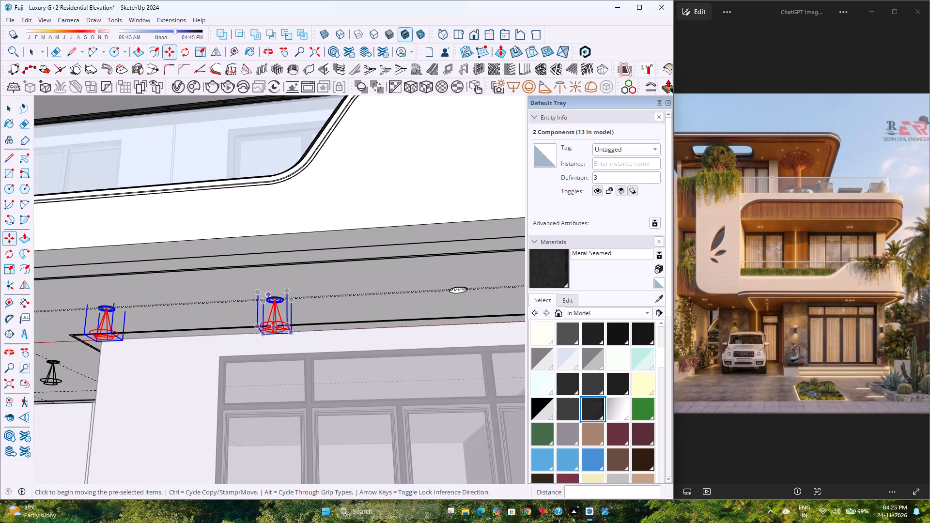
key(Escape)
key(space)
Copy the end fixture of the front row 5'3" along the red axis into the last recess, referencing the spacing of two existing fixtures.
click(273, 320)
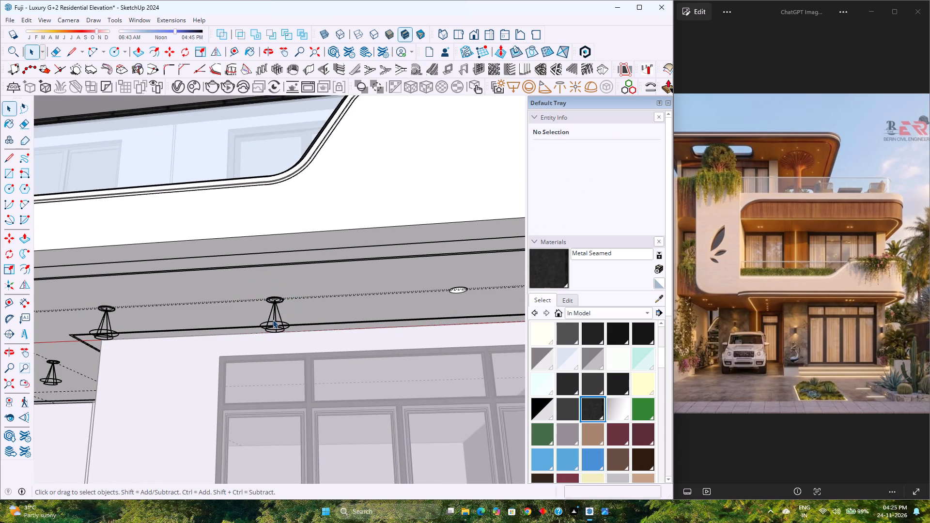
scroll(273, 320, down, 3)
shift+middle_drag(232, 327, 409, 355)
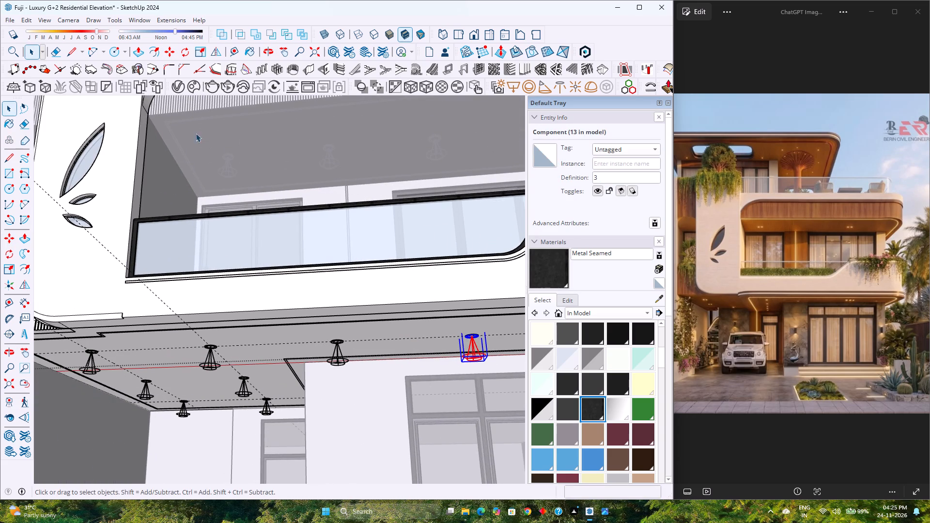
click(175, 50)
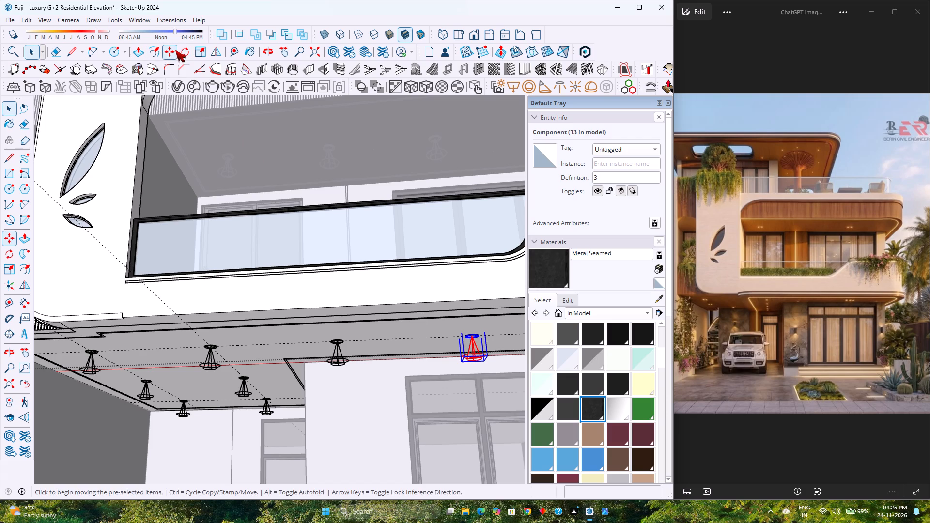
scroll(77, 336, up, 2)
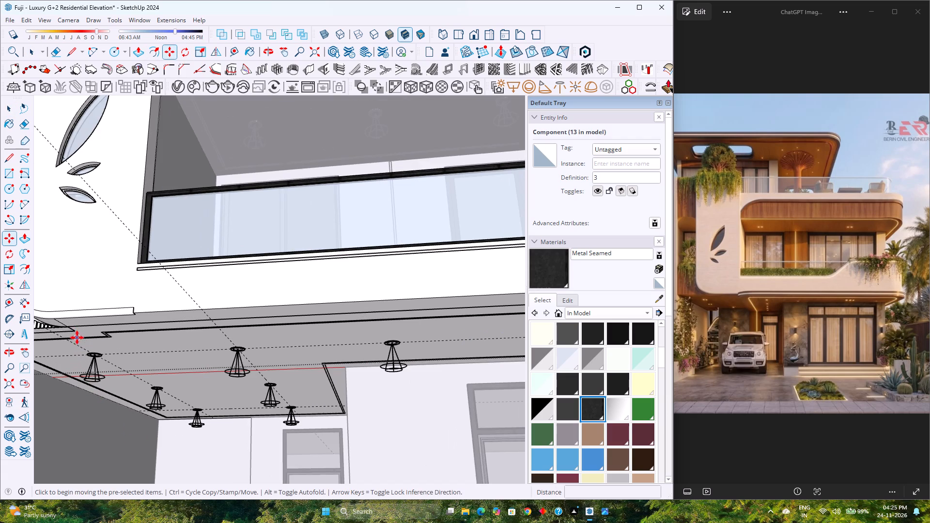
scroll(79, 353, up, 5)
middle_drag(89, 358, 140, 322)
scroll(81, 339, up, 2)
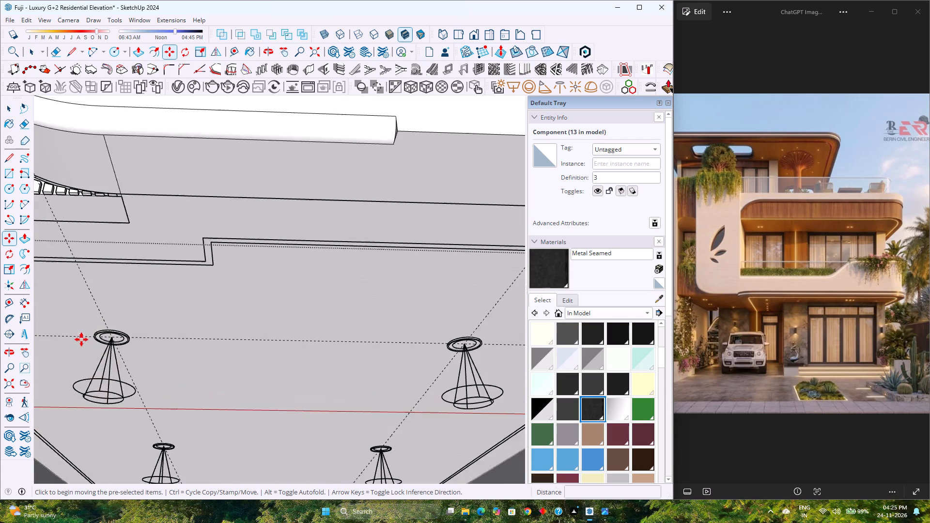
scroll(81, 339, up, 10)
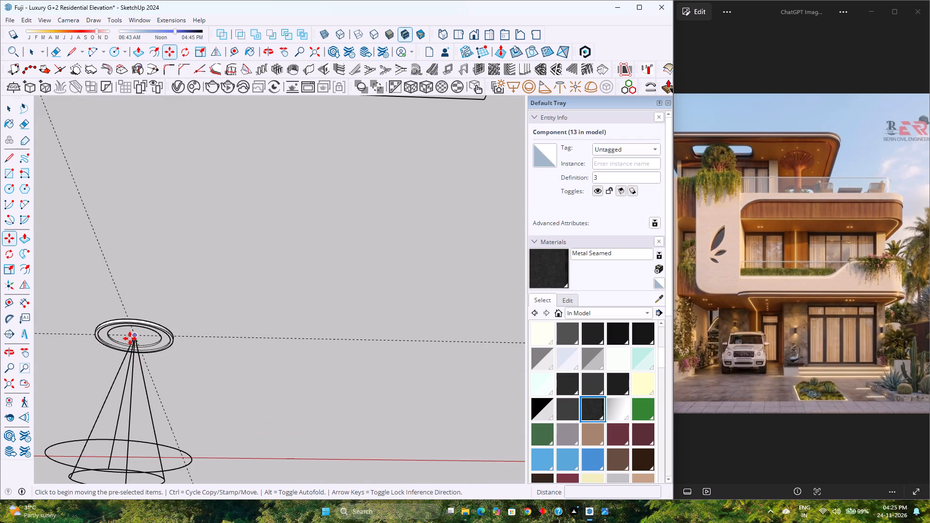
scroll(129, 339, up, 6)
click(138, 333)
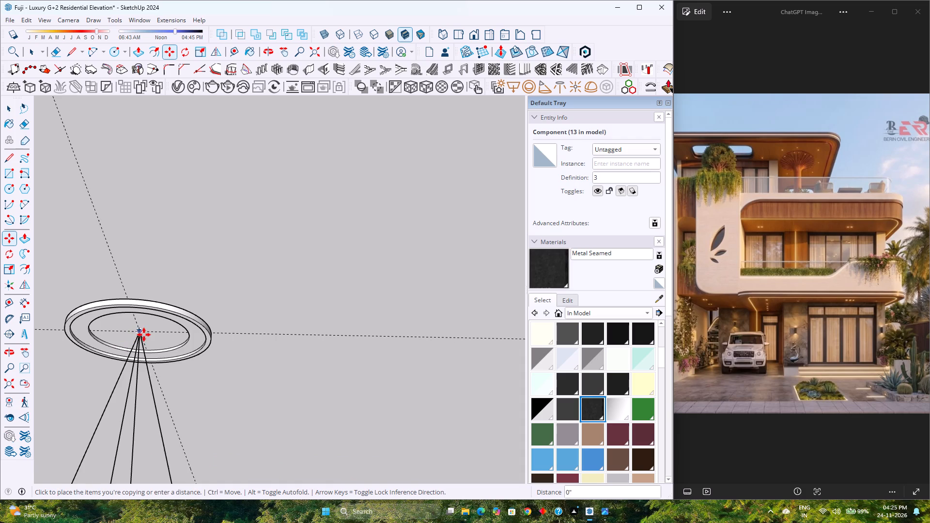
scroll(145, 335, down, 11)
scroll(149, 338, up, 3)
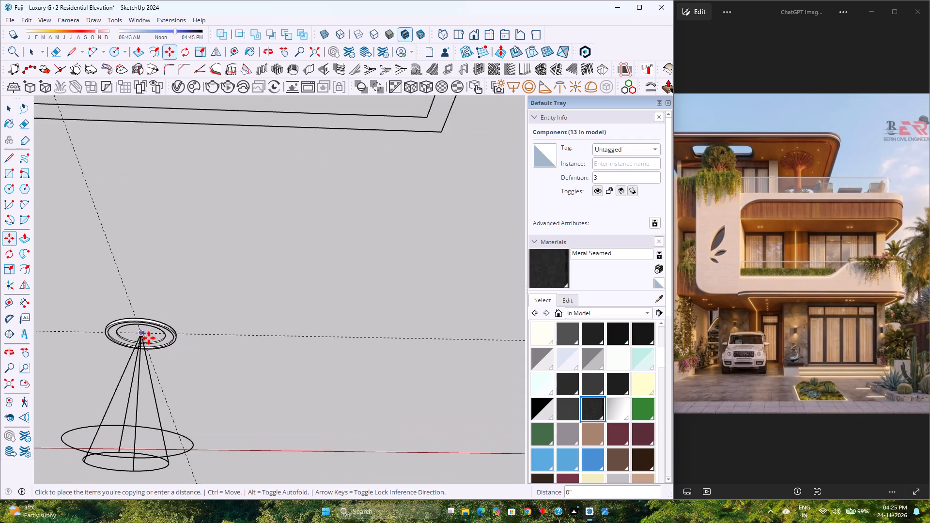
scroll(150, 340, down, 9)
scroll(444, 351, up, 3)
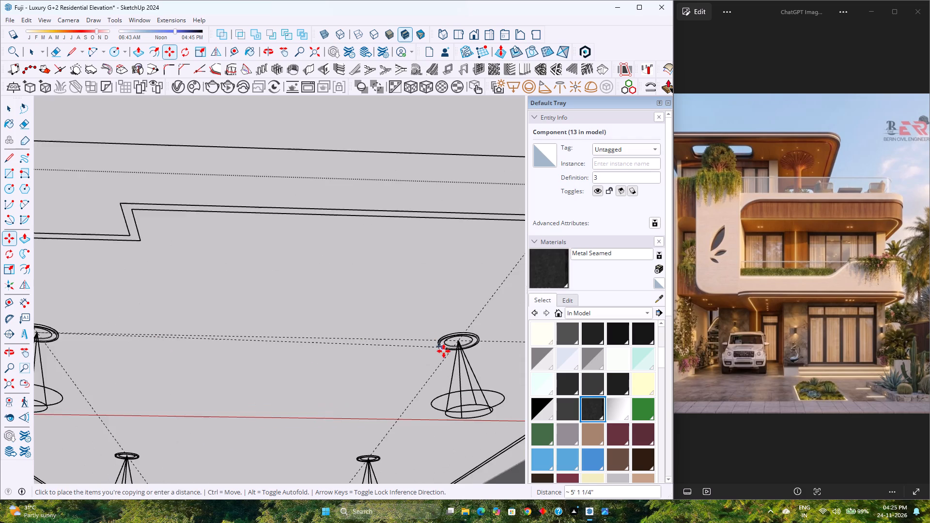
scroll(444, 351, up, 4)
click(458, 340)
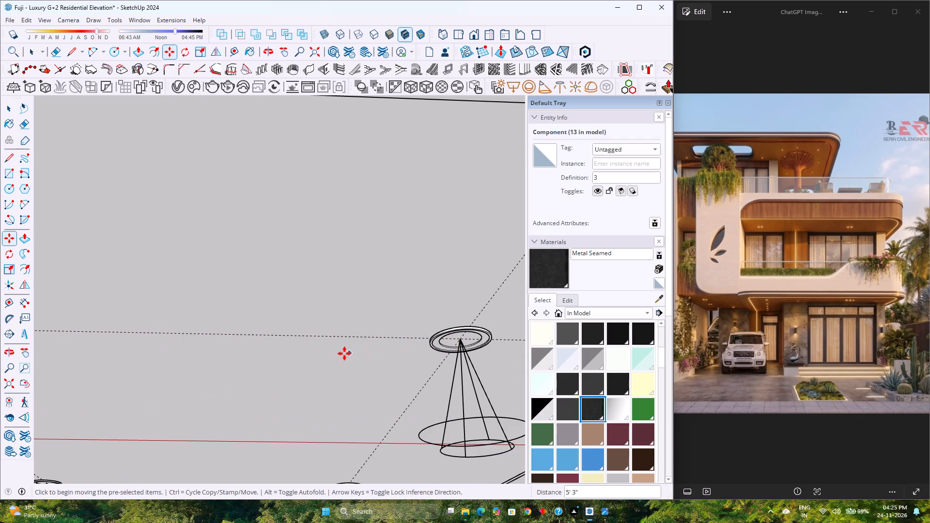
scroll(344, 354, down, 4)
scroll(279, 361, down, 8)
key(space)
scroll(266, 367, down, 4)
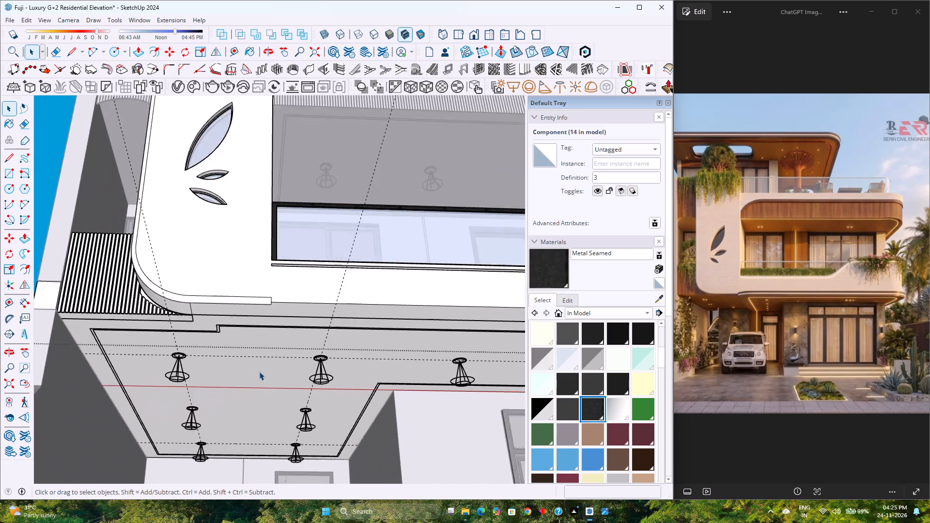
Select all instances of the porch light fixture, move them 0.25 down along the vertical axis, and close the group.
scroll(259, 371, down, 10)
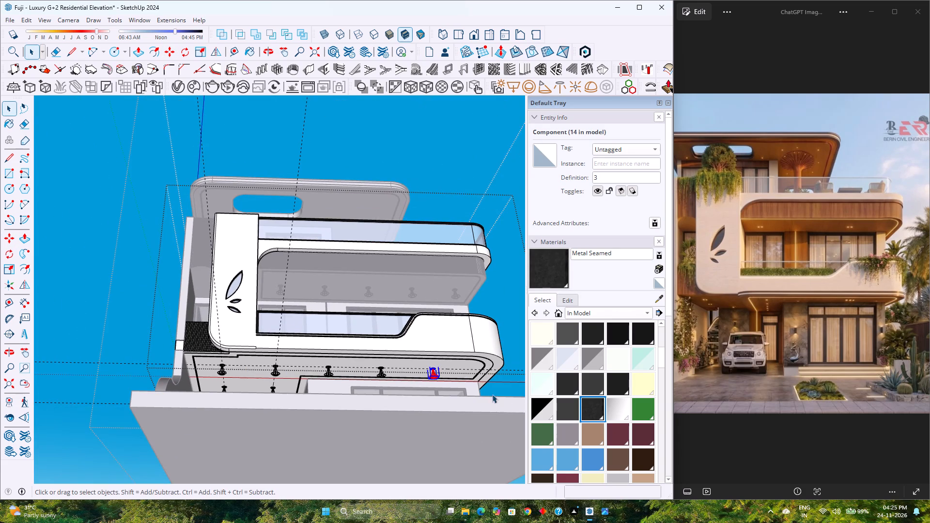
middle_drag(300, 385, 206, 440)
middle_click(205, 440)
scroll(233, 422, up, 5)
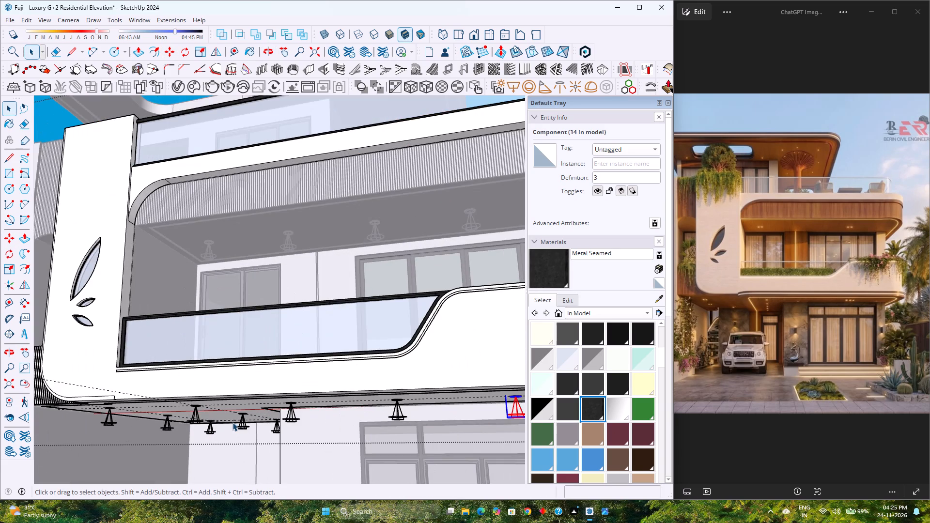
scroll(232, 422, up, 5)
scroll(230, 422, down, 9)
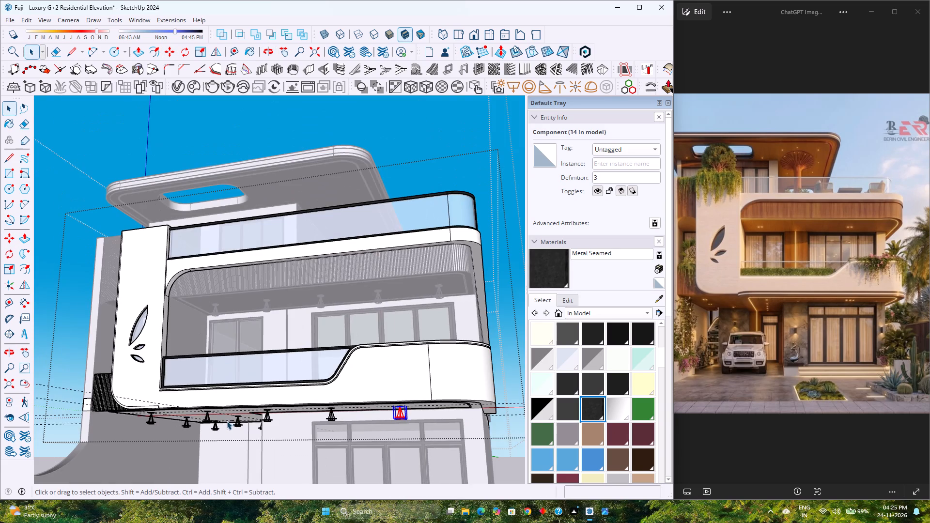
middle_drag(227, 421, 232, 398)
scroll(286, 363, up, 8)
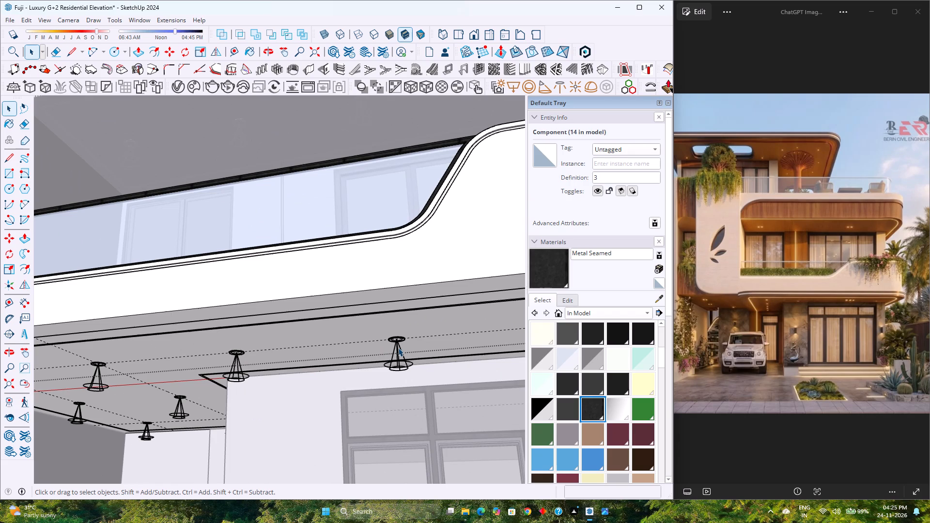
right_click(398, 348)
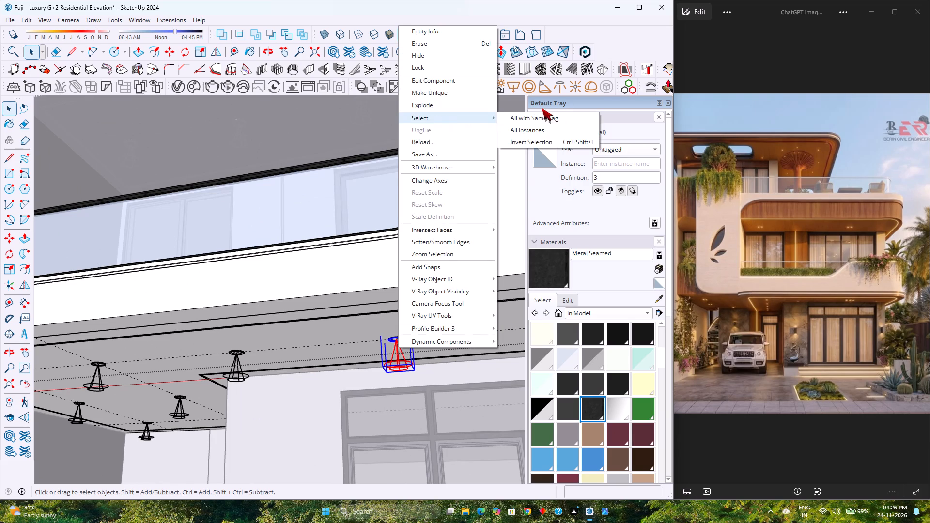
click(556, 129)
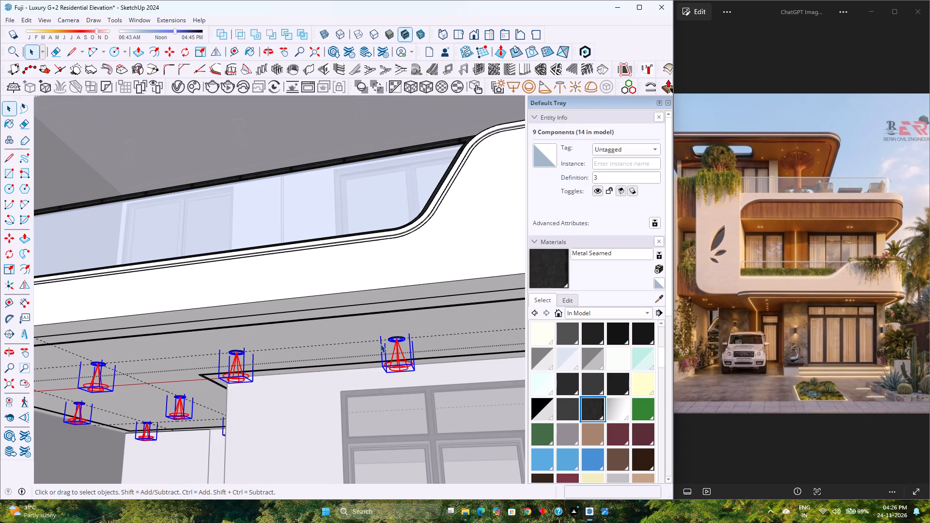
key(m)
scroll(388, 339, up, 16)
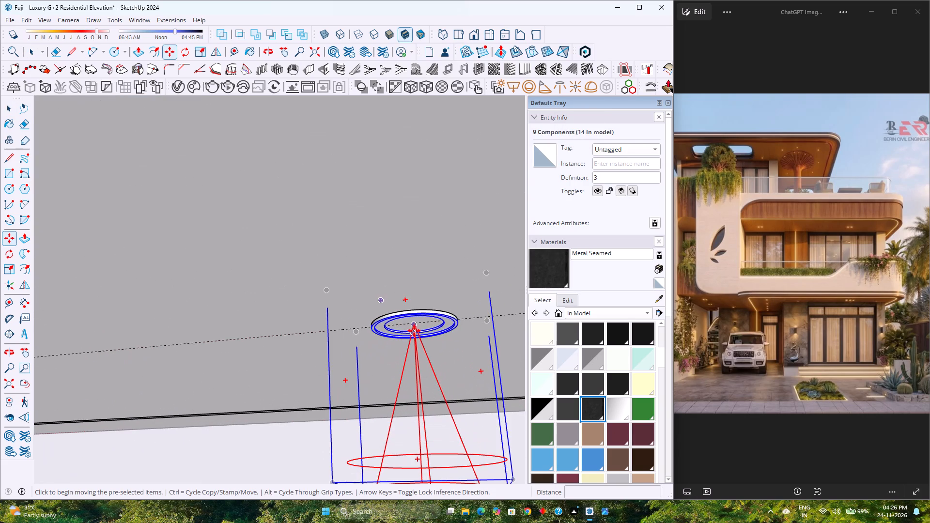
click(414, 325)
key(Up)
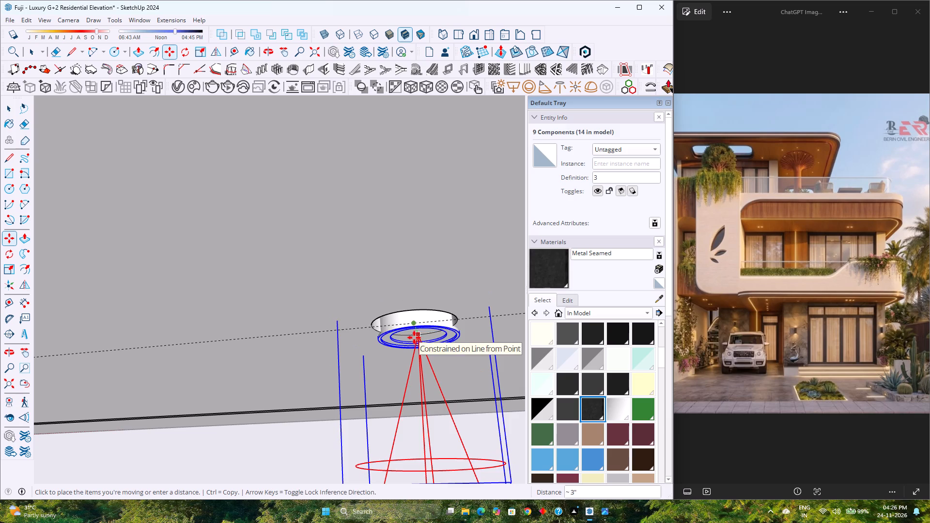
text(0.25)
key(Return)
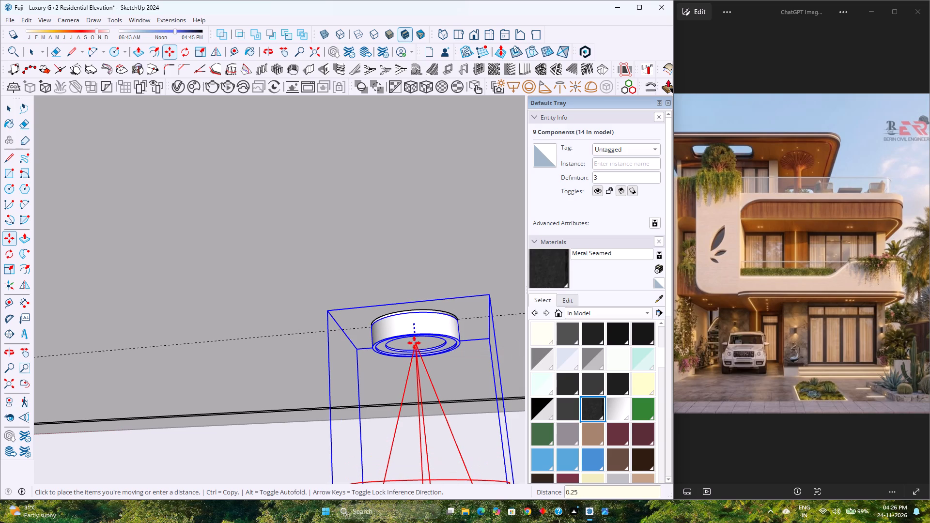
key(space)
scroll(382, 356, down, 5)
key(Escape)
scroll(377, 361, down, 5)
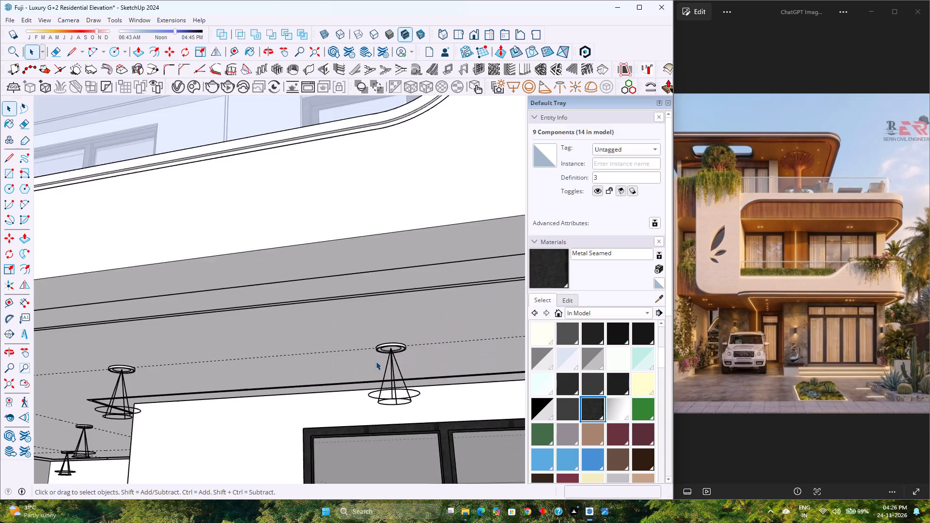
Delete all guide lines from the model.
scroll(375, 361, down, 14)
middle_drag(209, 420, 261, 356)
middle_click(261, 356)
middle_click(261, 356)
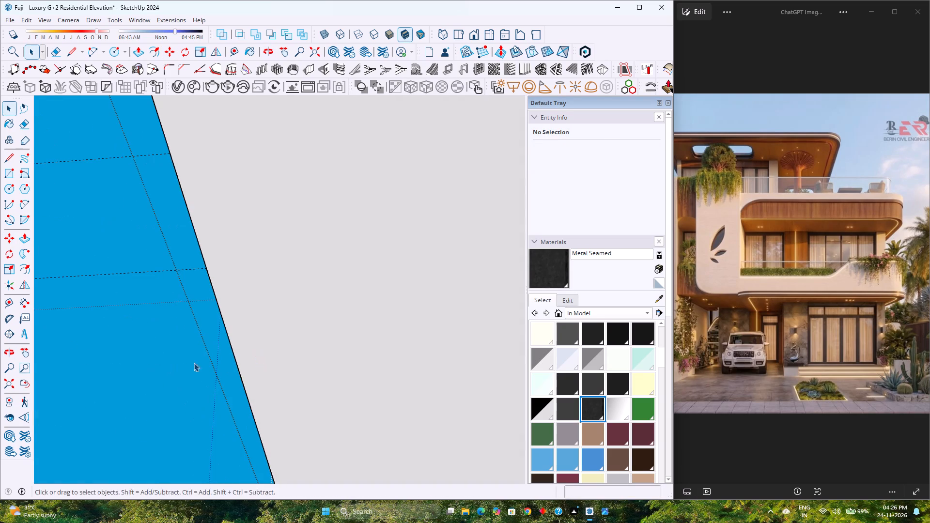
click(10, 386)
middle_drag(165, 323, 186, 412)
middle_click(186, 413)
scroll(186, 413, up, 1)
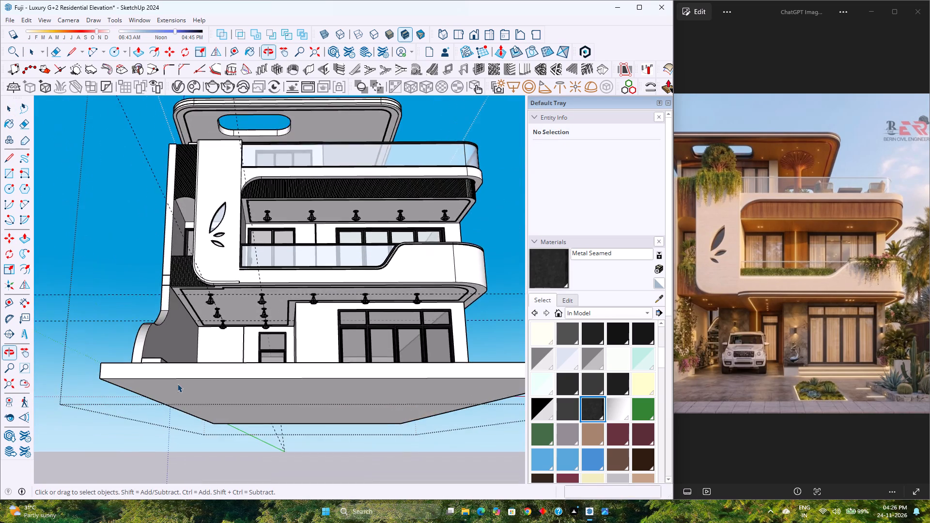
scroll(177, 383, down, 3)
click(31, 18)
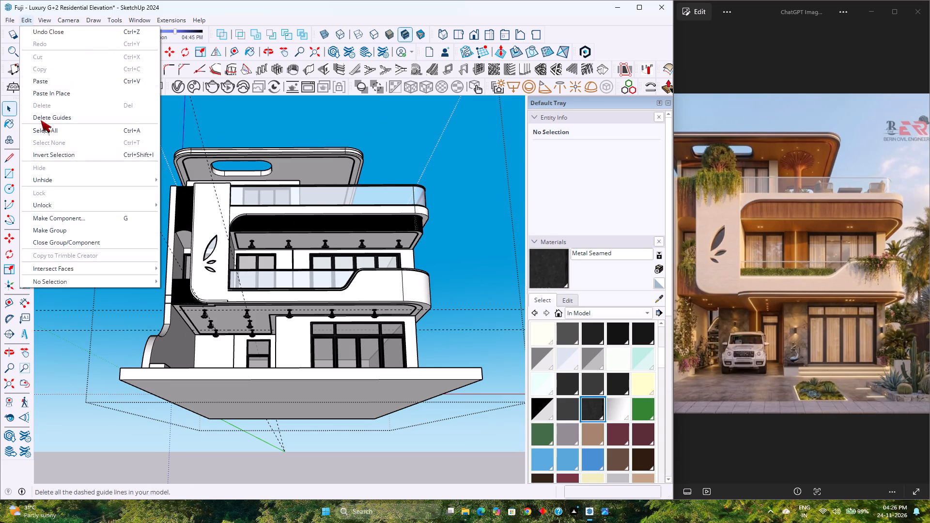
click(62, 121)
Examine the whole house in the front view and from angled views, comparing it with the reference image.
scroll(236, 248, up, 3)
scroll(239, 247, down, 2)
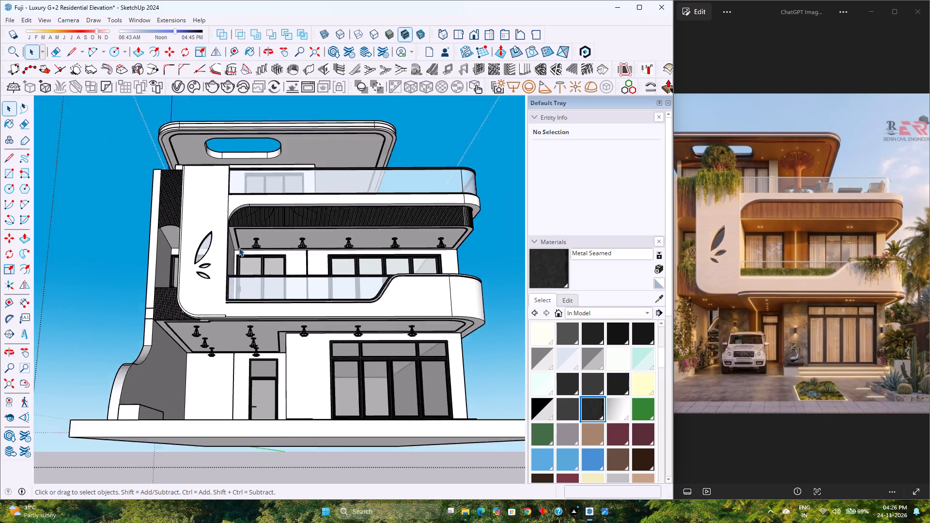
scroll(239, 247, down, 2)
middle_drag(331, 267, 357, 301)
middle_click(357, 301)
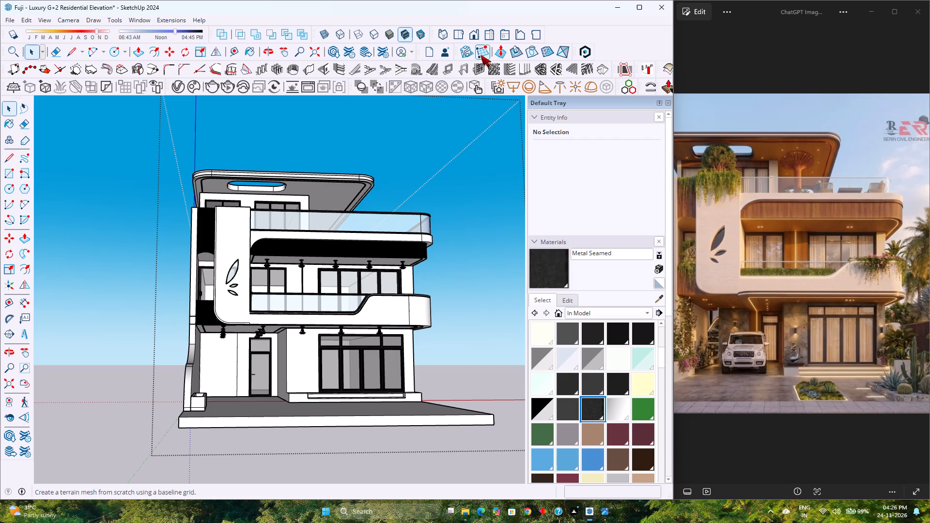
click(475, 37)
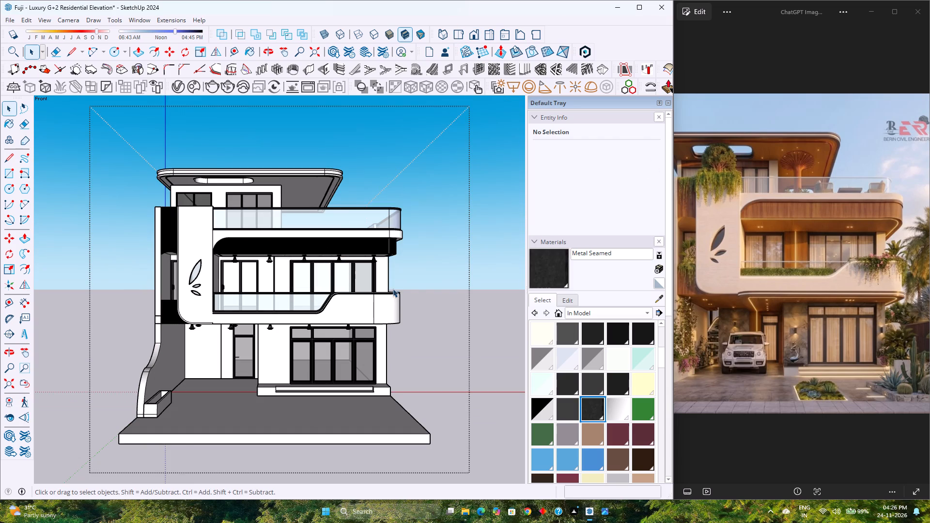
scroll(418, 293, down, 4)
scroll(418, 293, up, 4)
scroll(418, 293, down, 5)
scroll(418, 293, up, 5)
scroll(418, 293, down, 3)
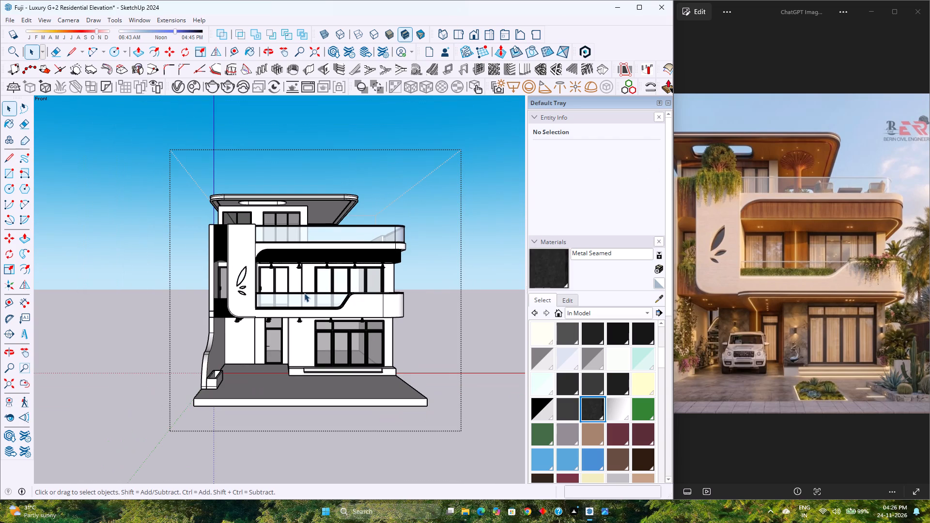
scroll(322, 288, up, 3)
scroll(322, 288, down, 3)
scroll(322, 288, up, 3)
scroll(321, 288, down, 5)
scroll(320, 288, up, 5)
scroll(320, 288, down, 3)
scroll(319, 289, up, 2)
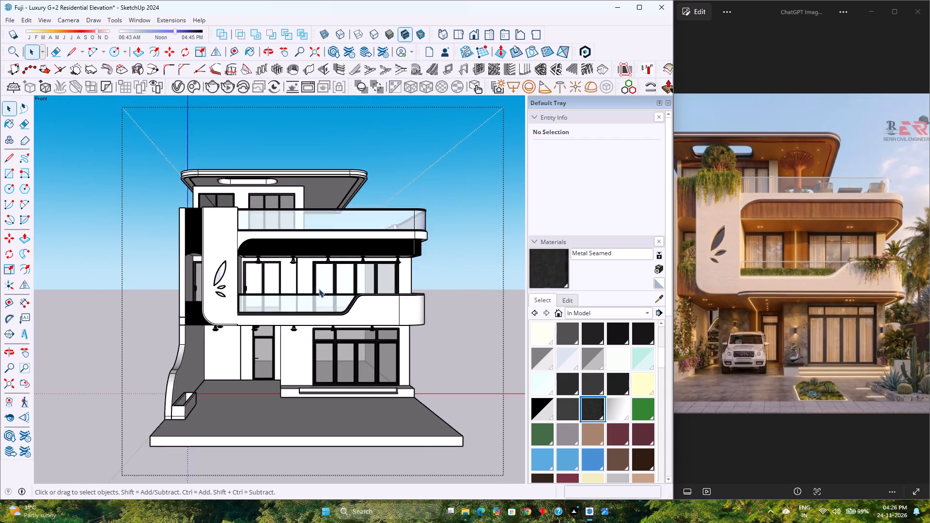
scroll(319, 289, up, 3)
scroll(319, 289, down, 5)
scroll(318, 289, up, 3)
scroll(318, 289, down, 4)
scroll(278, 290, up, 4)
scroll(296, 289, down, 2)
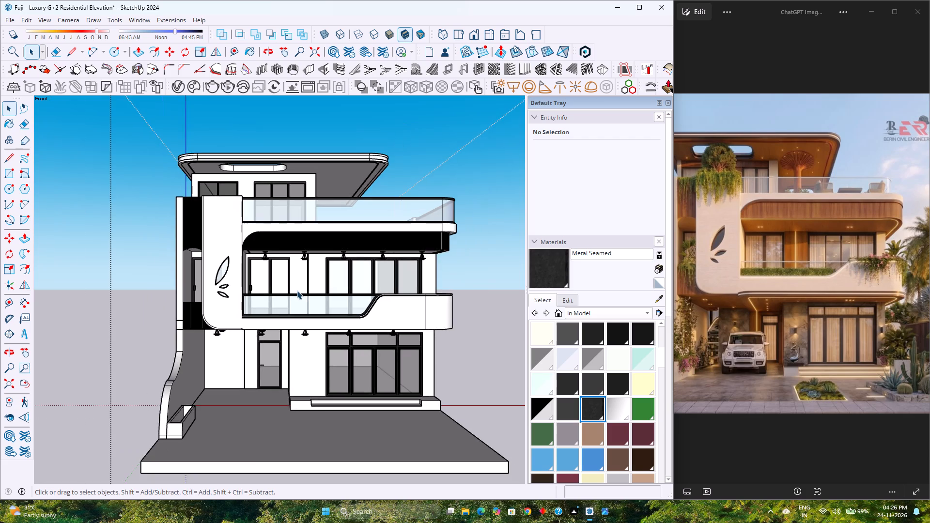
middle_drag(296, 292, 248, 309)
middle_click(248, 309)
scroll(248, 310, down, 5)
scroll(297, 308, up, 4)
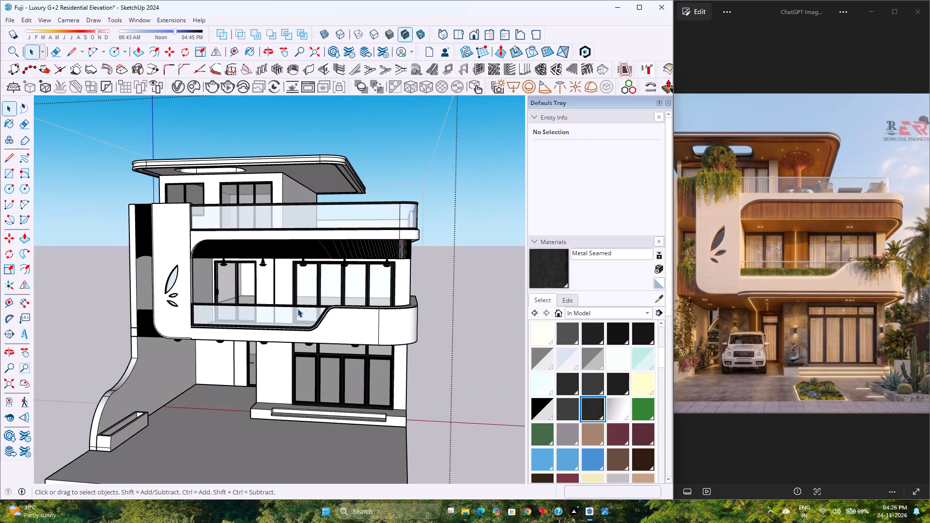
scroll(296, 309, down, 2)
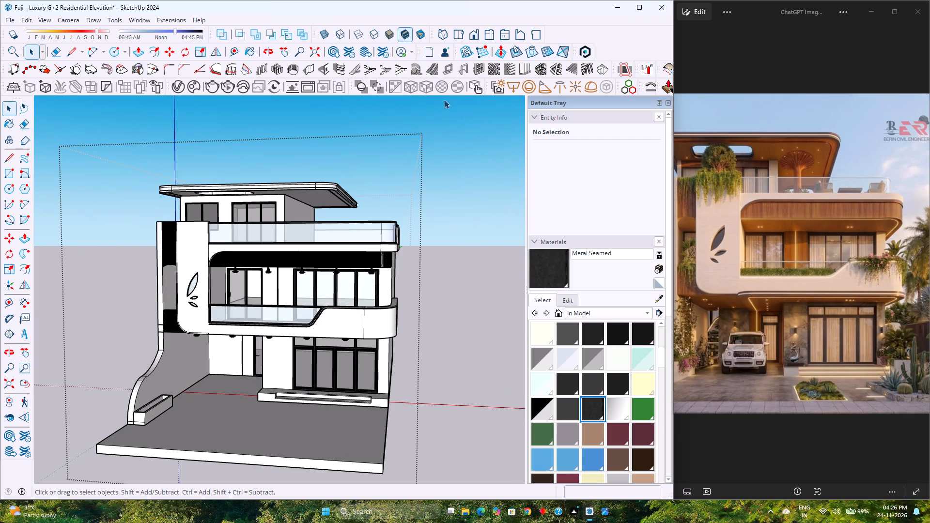
click(476, 39)
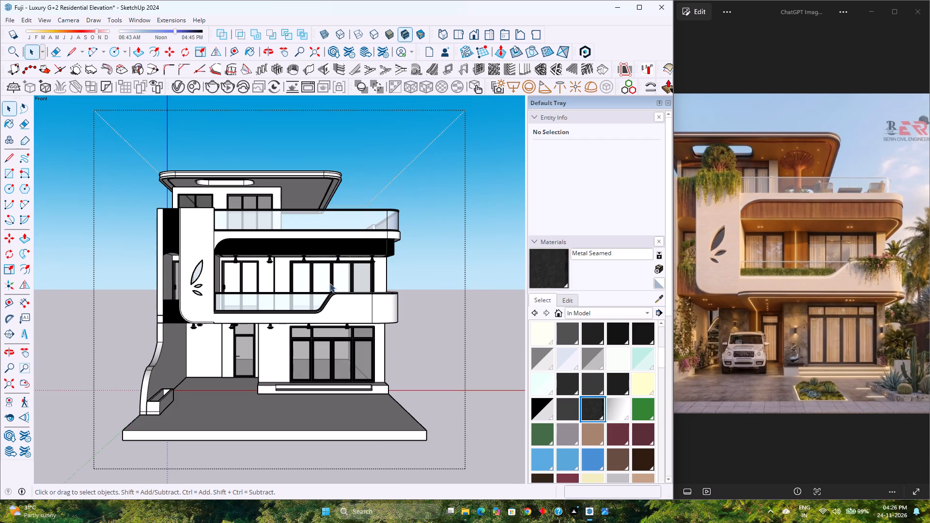
scroll(333, 320, down, 4)
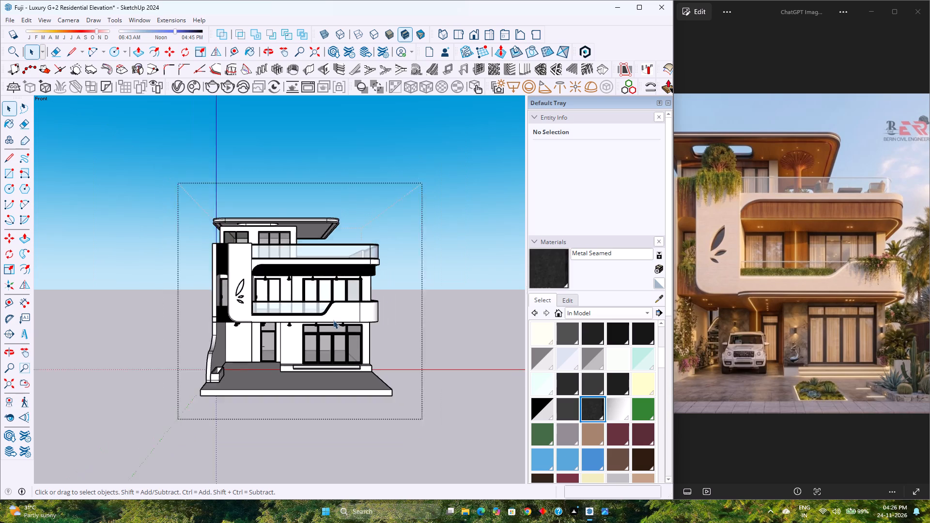
scroll(333, 320, down, 1)
scroll(333, 320, up, 4)
scroll(333, 320, down, 5)
scroll(263, 297, up, 4)
middle_drag(326, 318, 141, 314)
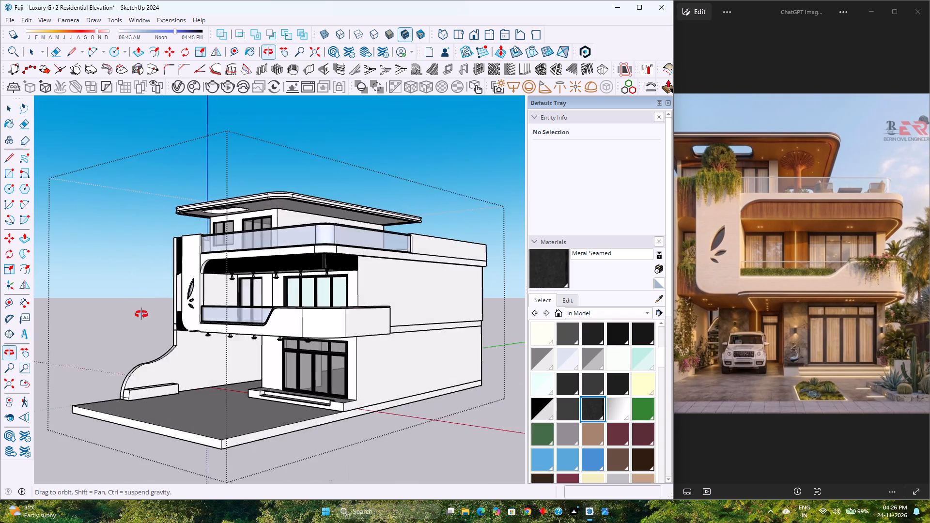
Examine the front elevation from angled views and the porch entrance wall around the door, comparing them with the reference image.
middle_drag(141, 314, 254, 289)
middle_click(254, 288)
middle_click(254, 288)
scroll(251, 286, up, 4)
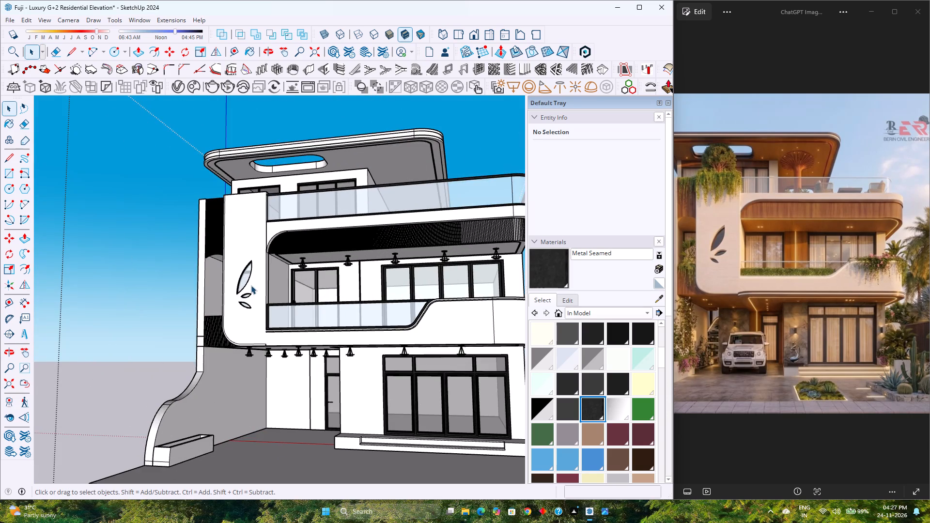
scroll(251, 285, down, 5)
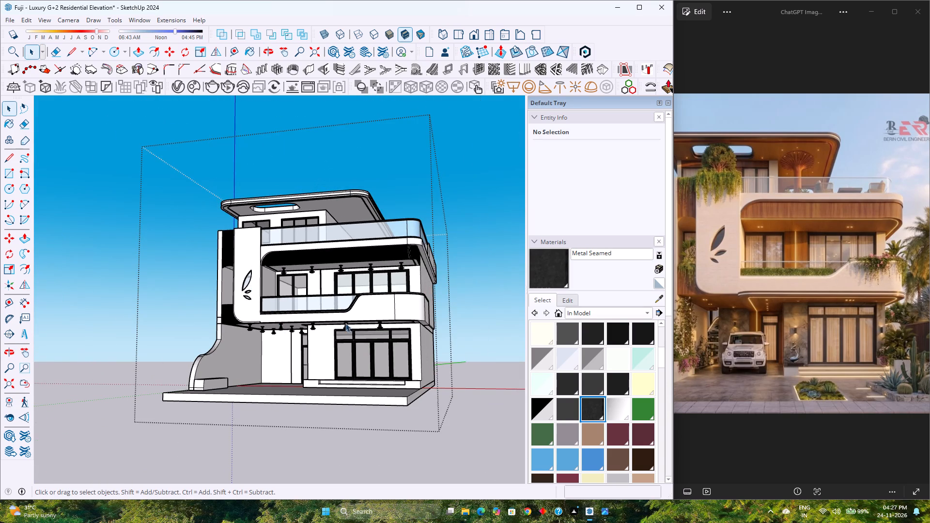
scroll(345, 323, up, 4)
middle_drag(230, 358, 300, 340)
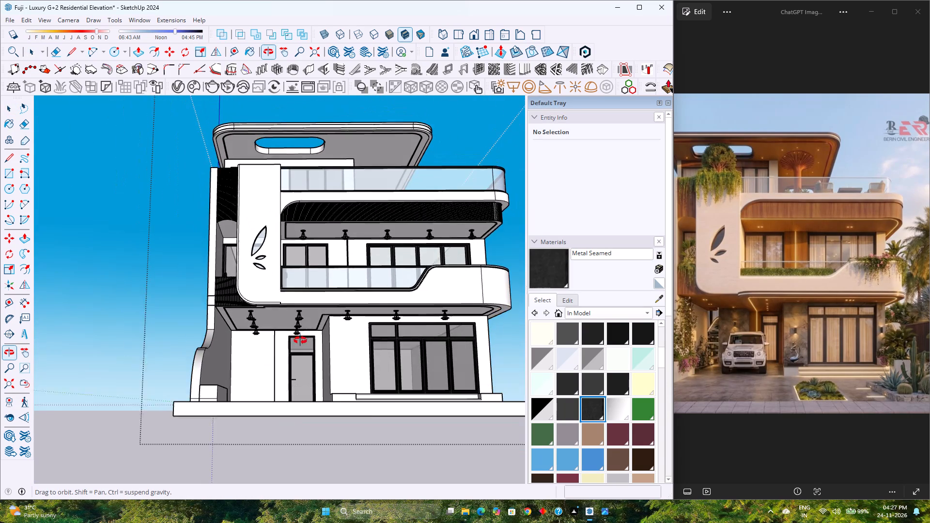
middle_drag(300, 340, 300, 341)
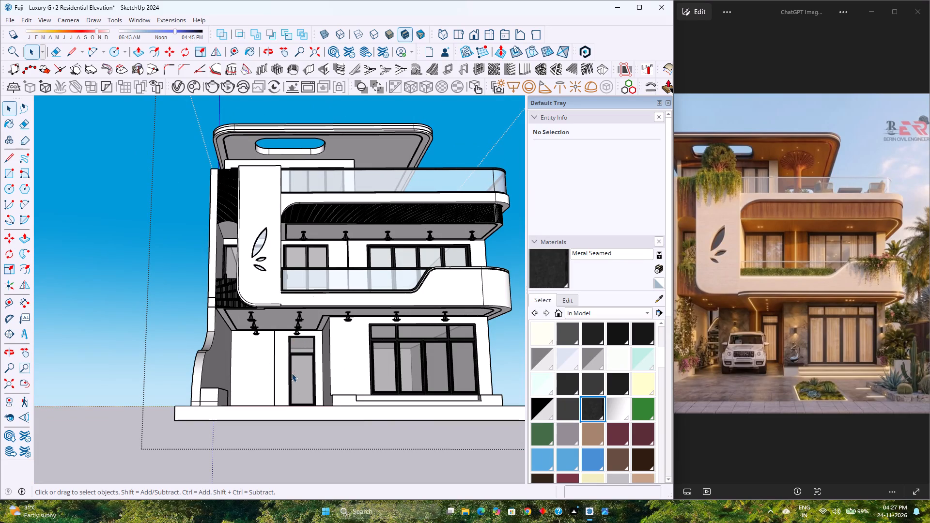
scroll(290, 375, up, 4)
scroll(290, 372, down, 3)
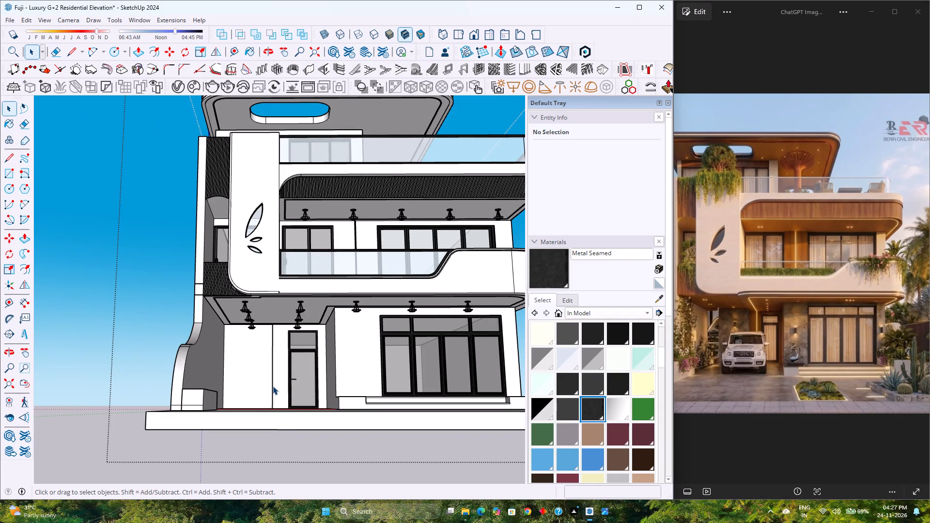
scroll(273, 386, up, 4)
scroll(273, 386, down, 3)
scroll(273, 386, up, 2)
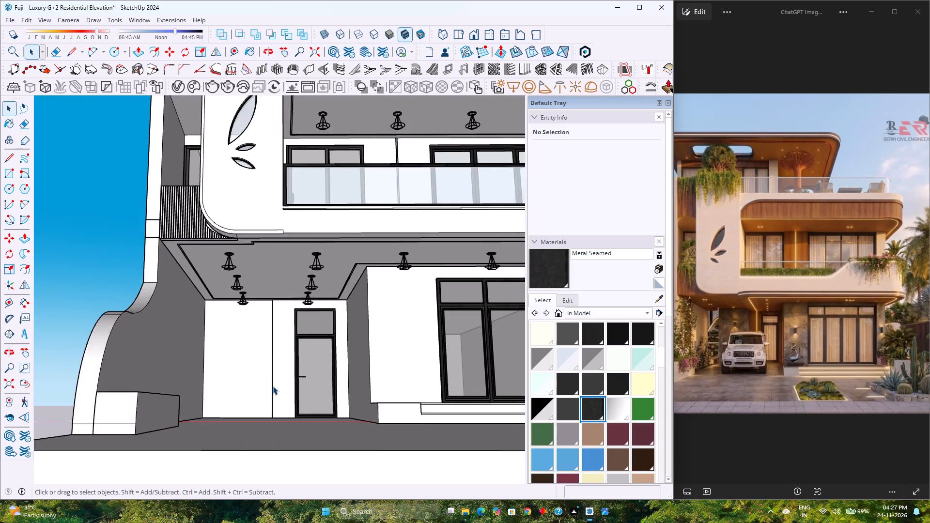
scroll(273, 386, down, 3)
scroll(273, 386, up, 3)
scroll(273, 386, down, 4)
scroll(273, 386, up, 3)
scroll(273, 386, down, 2)
scroll(273, 386, up, 2)
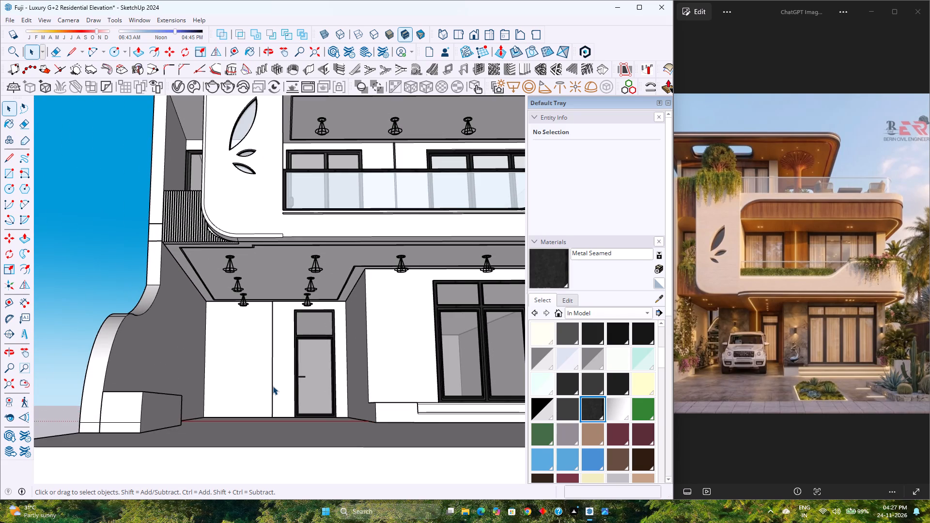
scroll(273, 386, down, 3)
scroll(273, 386, up, 4)
scroll(273, 386, down, 4)
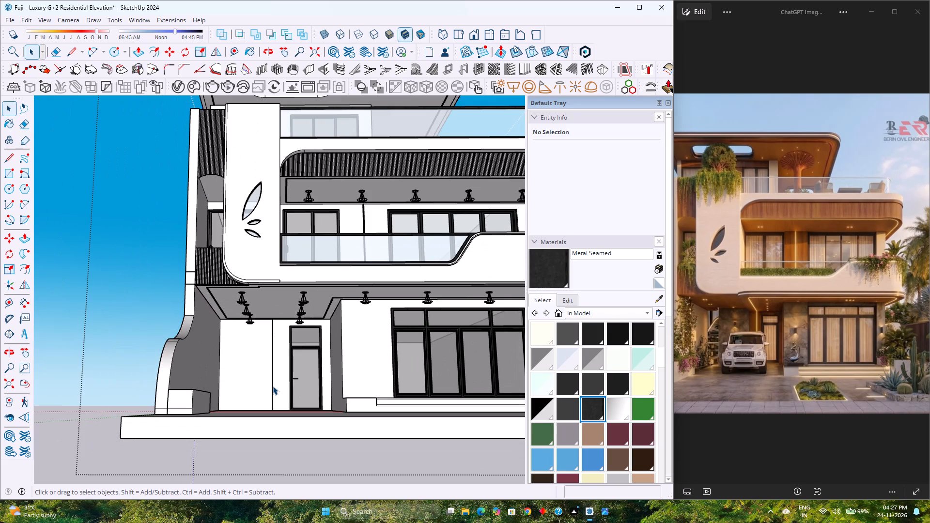
scroll(273, 381, up, 3)
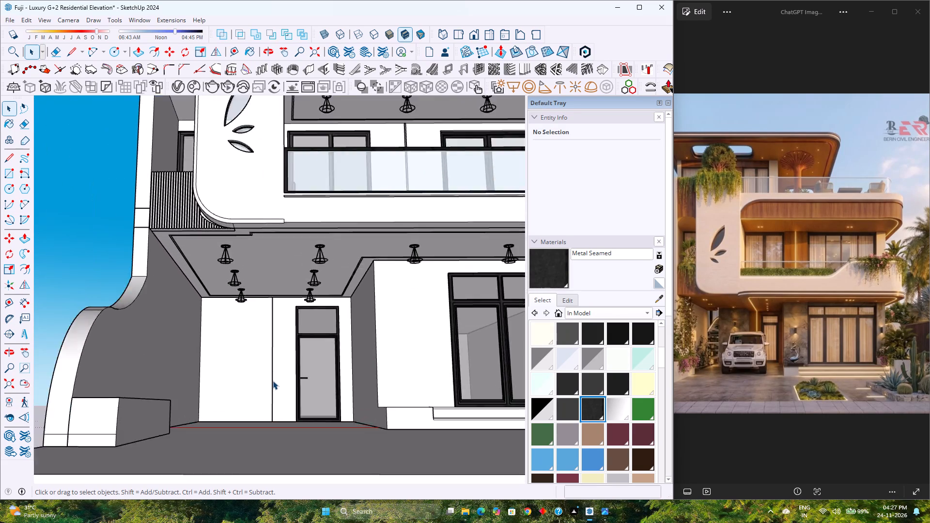
scroll(273, 381, down, 4)
scroll(273, 381, up, 4)
scroll(273, 381, down, 4)
scroll(273, 381, up, 4)
scroll(273, 381, down, 4)
scroll(273, 381, up, 4)
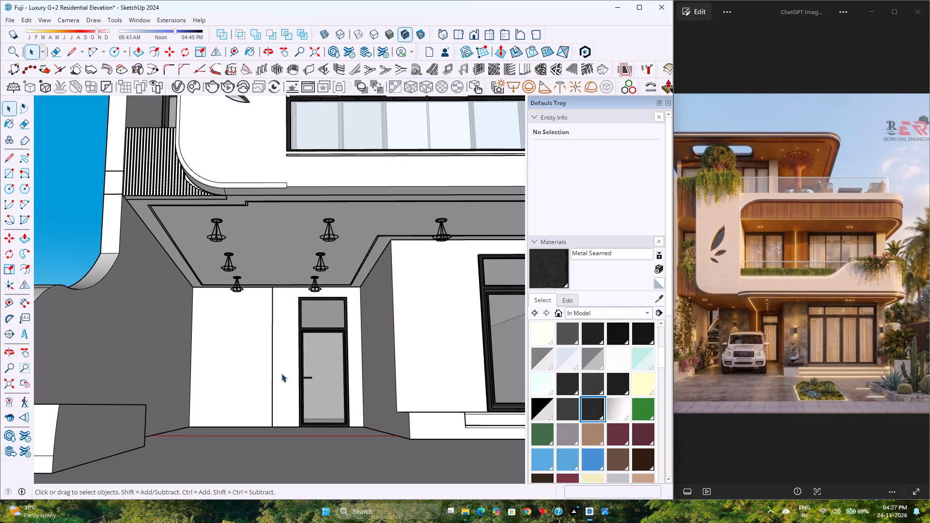
scroll(281, 373, up, 1)
scroll(281, 373, down, 3)
scroll(281, 373, up, 3)
scroll(281, 373, down, 4)
scroll(281, 373, up, 4)
scroll(281, 373, down, 3)
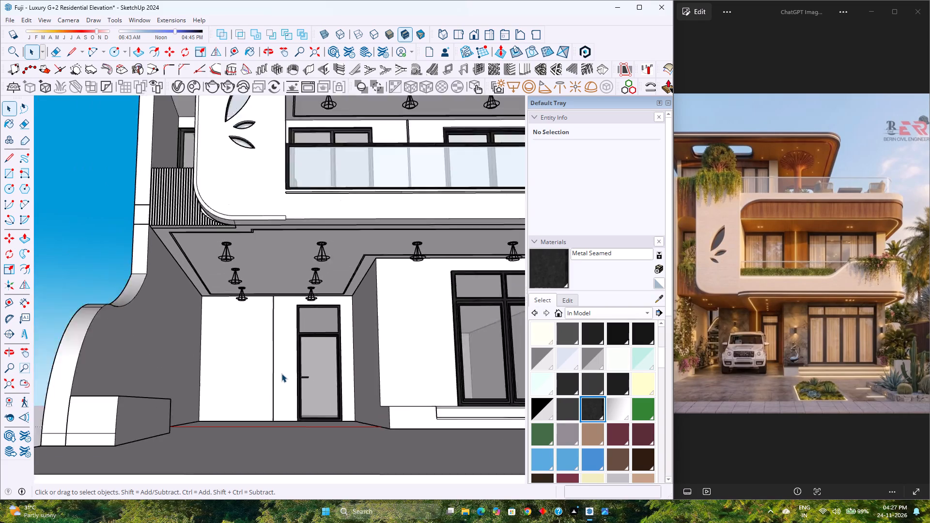
scroll(281, 373, up, 3)
scroll(281, 373, down, 4)
scroll(281, 373, up, 4)
Open the porch back wall group for editing and select the wall face around the entrance door with its edges.
double_click(284, 369)
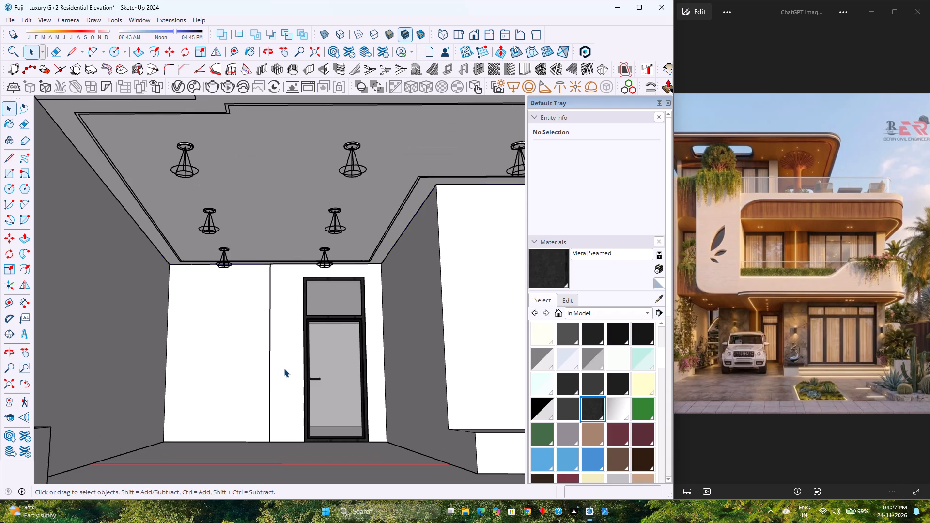
scroll(284, 369, up, 3)
double_click(284, 369)
scroll(284, 369, up, 3)
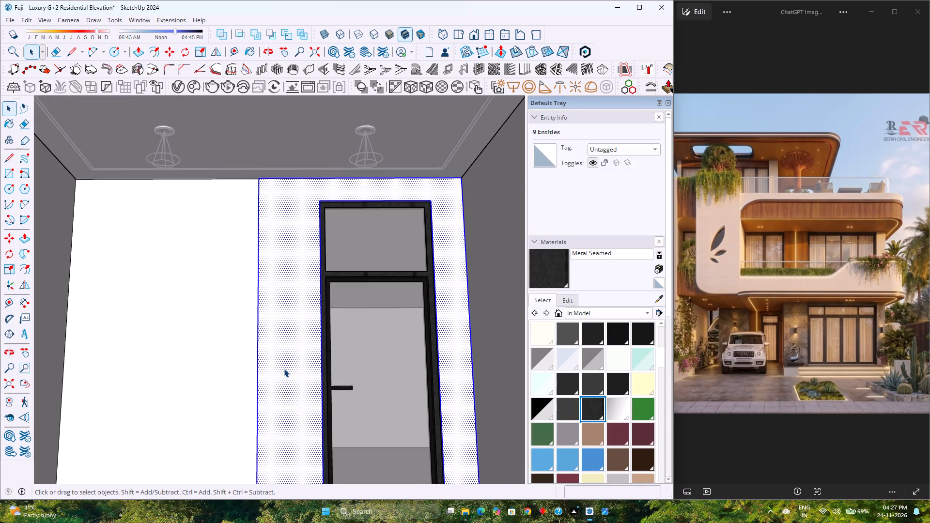
middle_drag(284, 369, 292, 409)
middle_click(292, 409)
scroll(286, 400, down, 3)
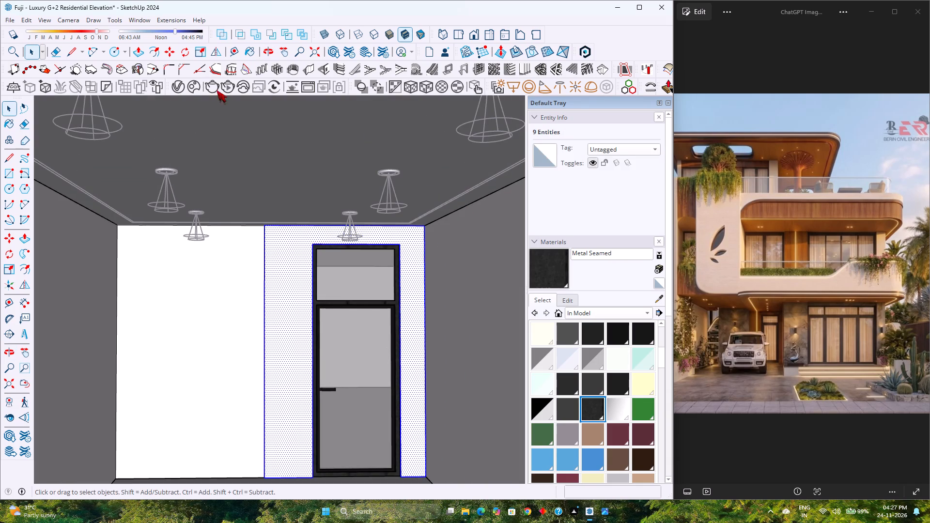
Place a vertical guide 11 1/2" from the selected wall face's edge, at the midpoint between that edge and the door frame.
click(230, 57)
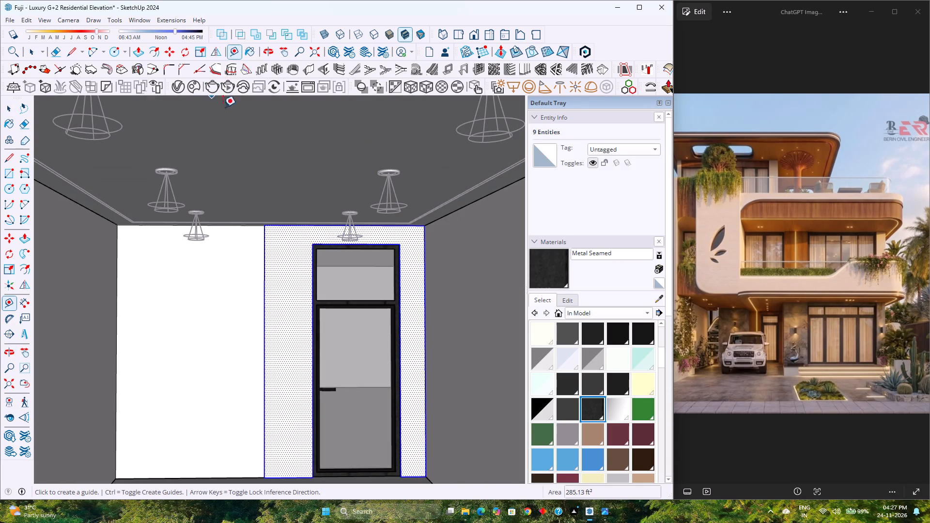
click(264, 354)
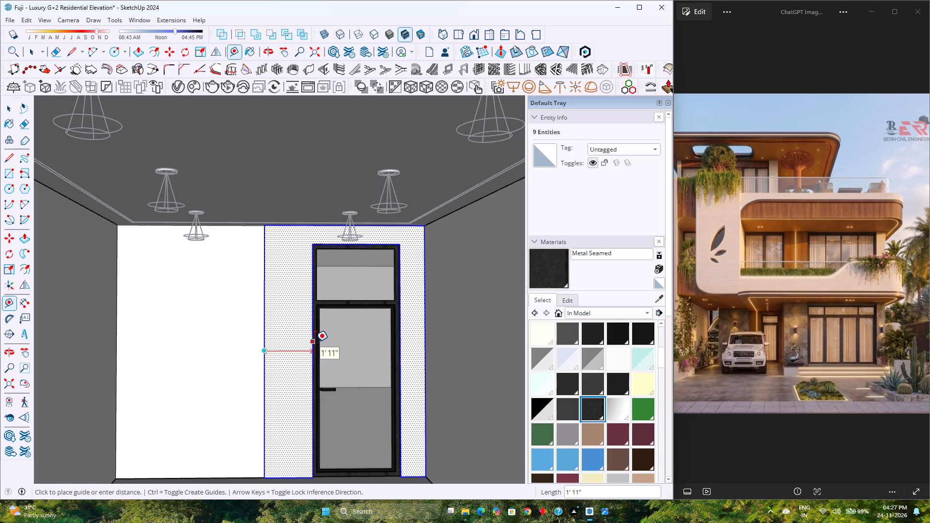
text(1')
key(BackSpace)
key(BackSpace)
text(6'5.)
key(BackSpace)
key(BackSpace)
key(BackSpace)
key(BackSpace)
key(5)
key(BackSpace)
key(6)
key(space)
text(5.5)
key(shift+quotedbl)
key(Return)
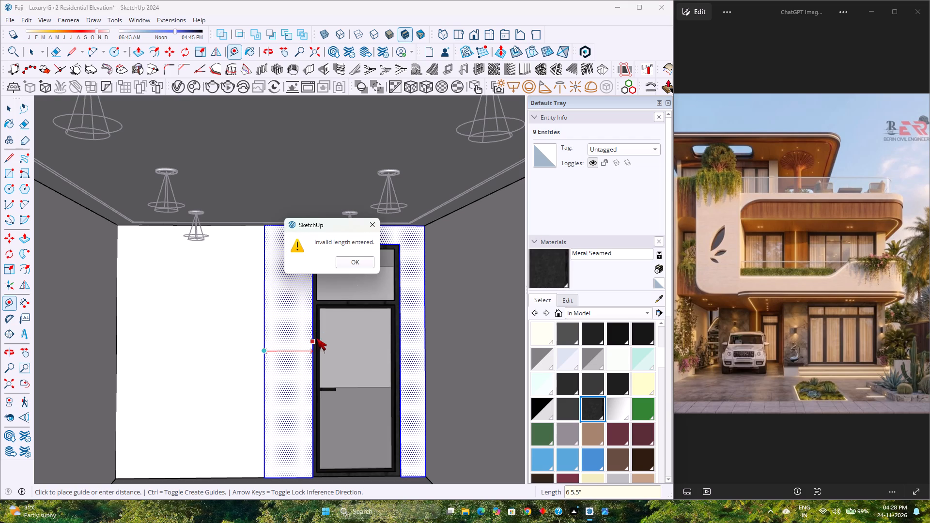
click(362, 261)
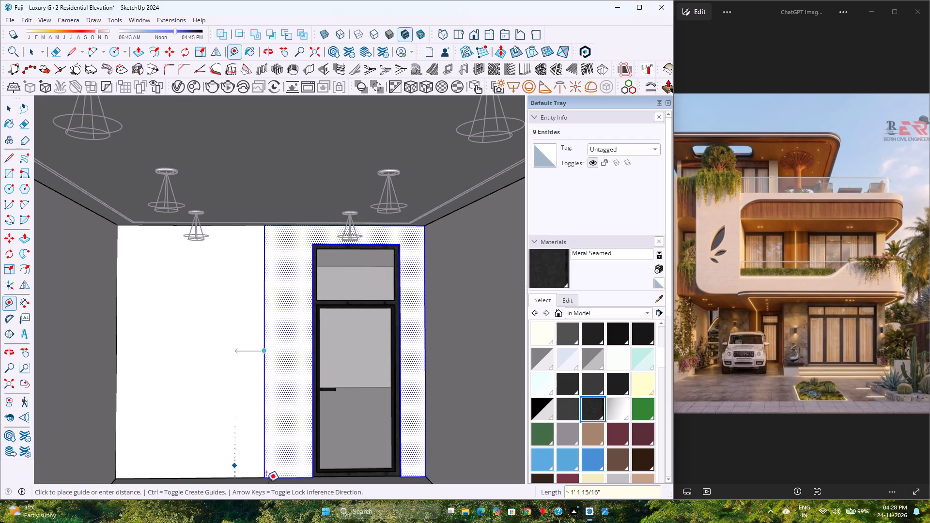
click(290, 477)
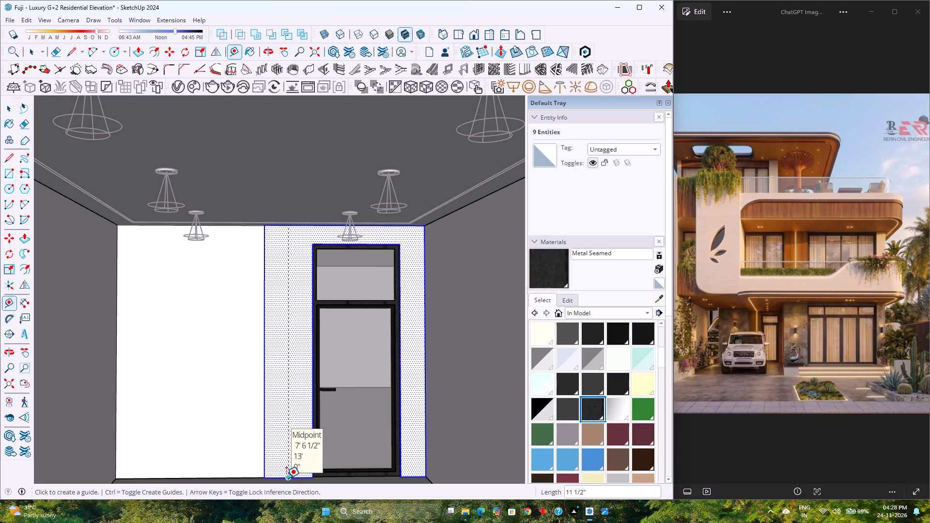
Add a parallel vertical guide offset 0.5" from the midpoint guide, on the side away from the door.
scroll(289, 465, up, 2)
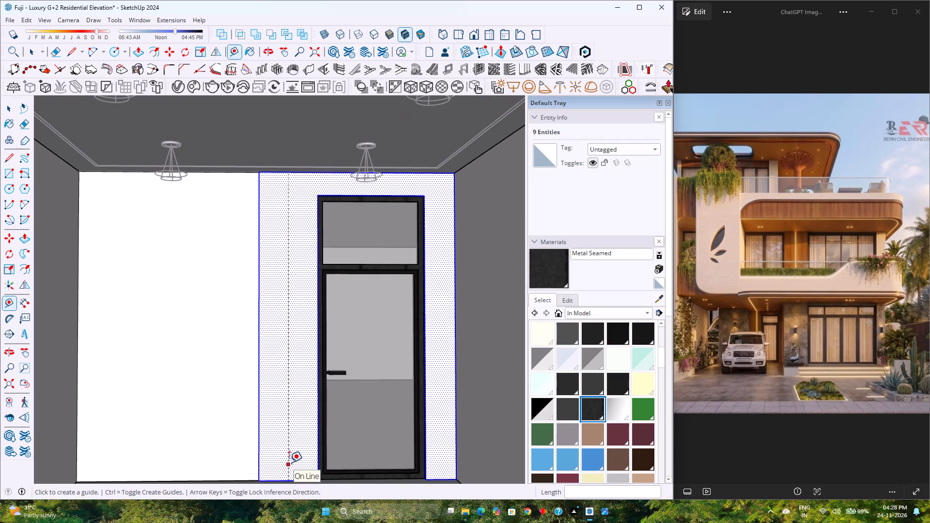
click(289, 438)
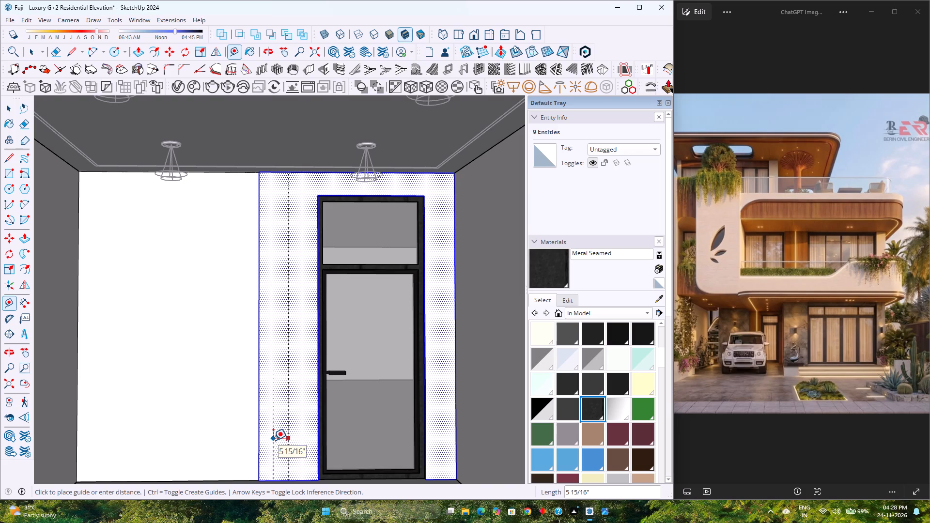
key(0)
key(Right)
key(Right)
key(0)
text(.5)
key(Return)
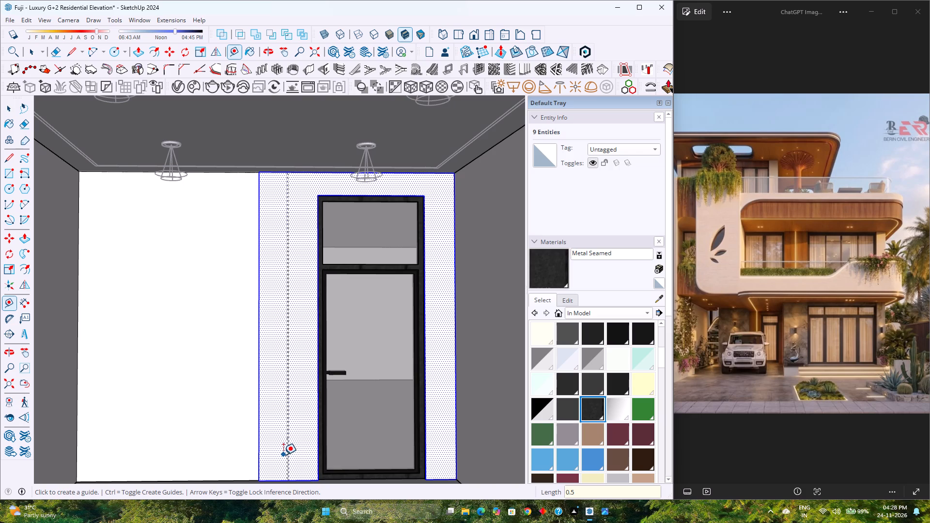
Add another parallel vertical guide offset 1" from the midpoint guide, on the side toward the door.
scroll(283, 455, up, 8)
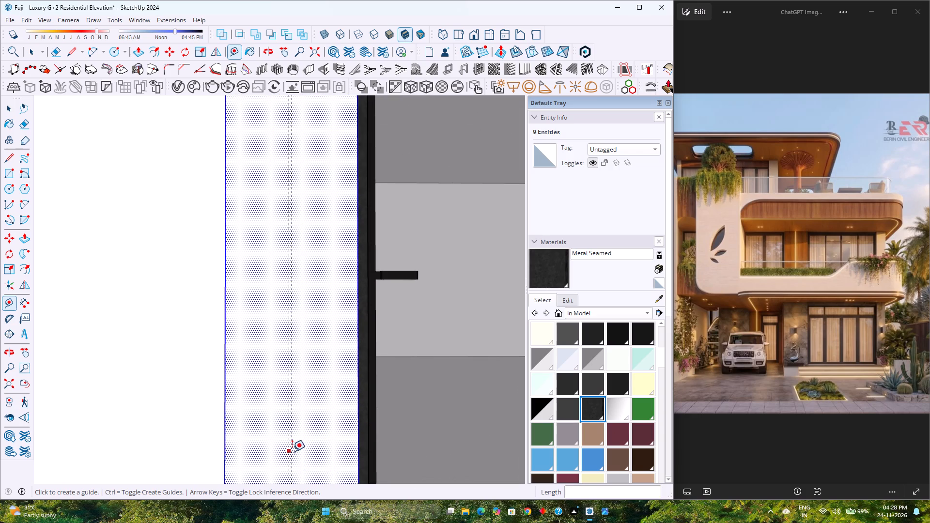
click(292, 451)
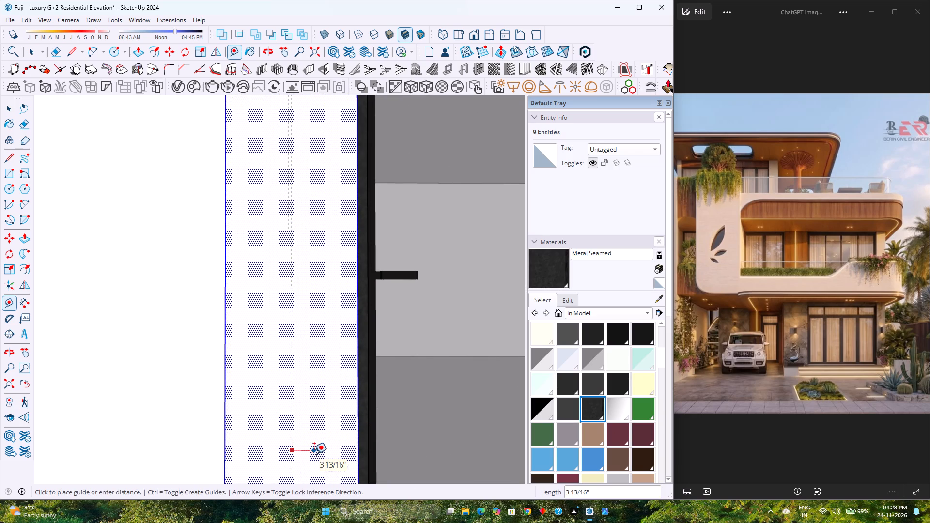
key(Escape)
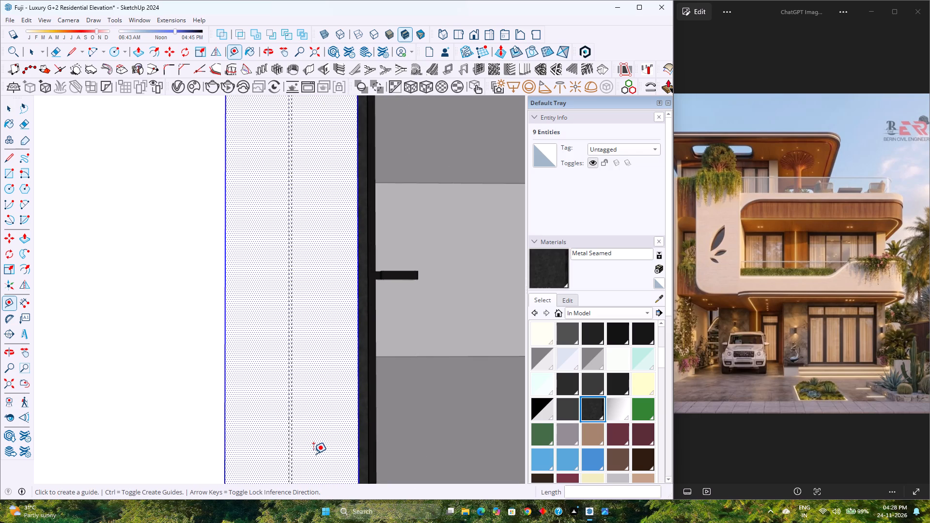
scroll(307, 457, up, 5)
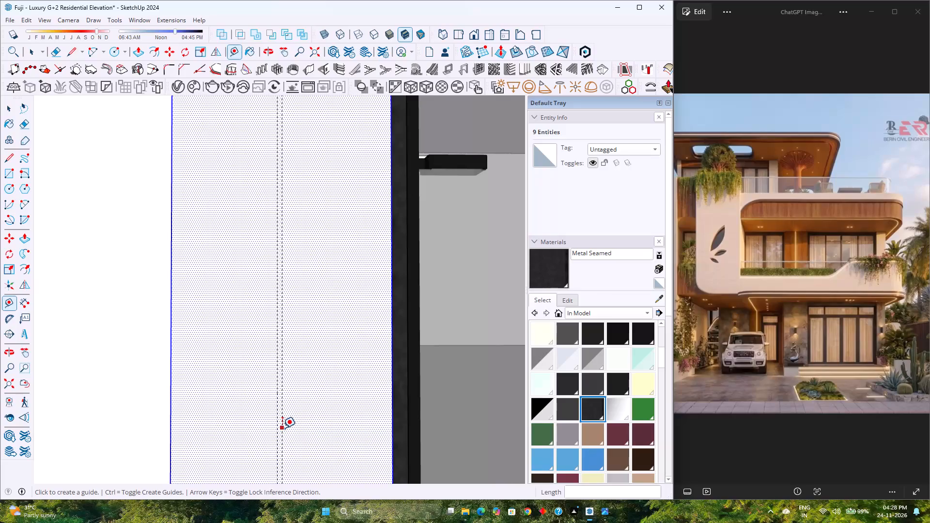
click(282, 428)
key(1)
key(Return)
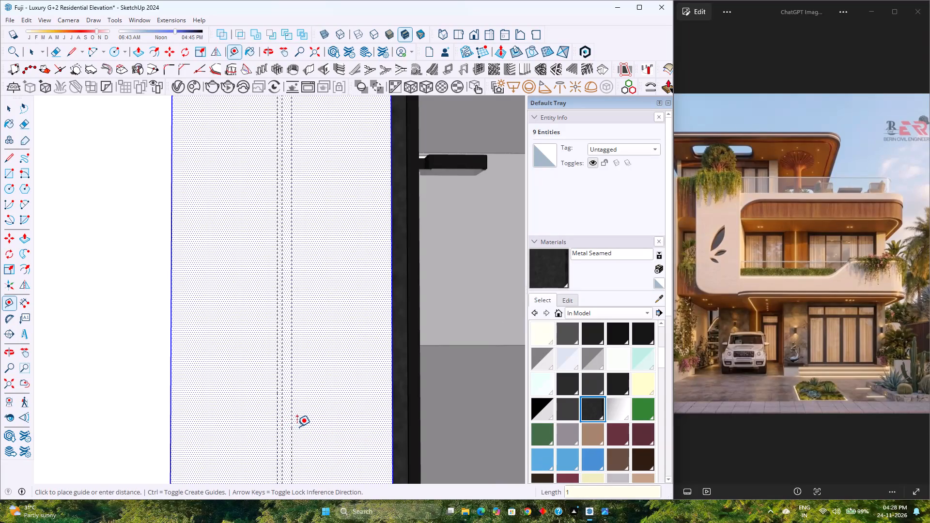
Set the door-side guide's offset from the midpoint guide to 0.5".
text(0.5)
key(Return)
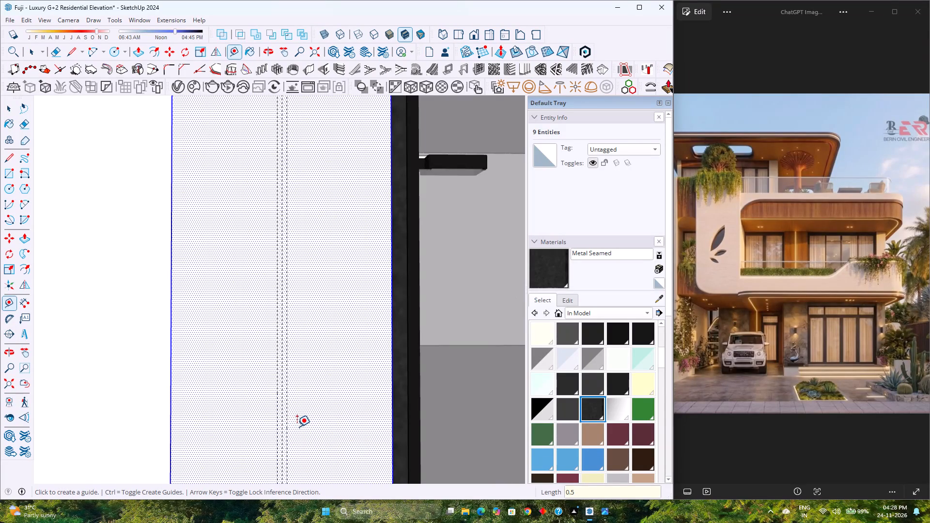
Delete the midpoint guide between the two parallel vertical guides on the wall.
key(space)
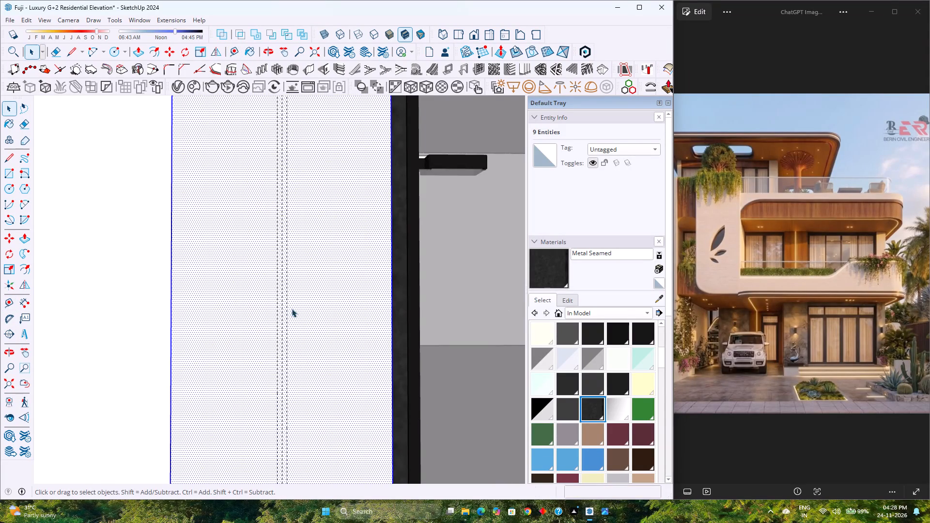
click(282, 386)
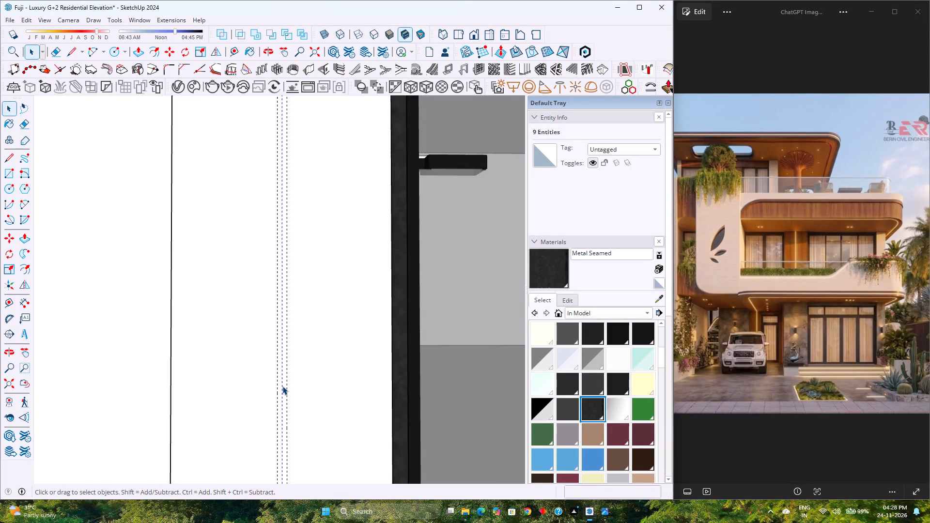
key(Delete)
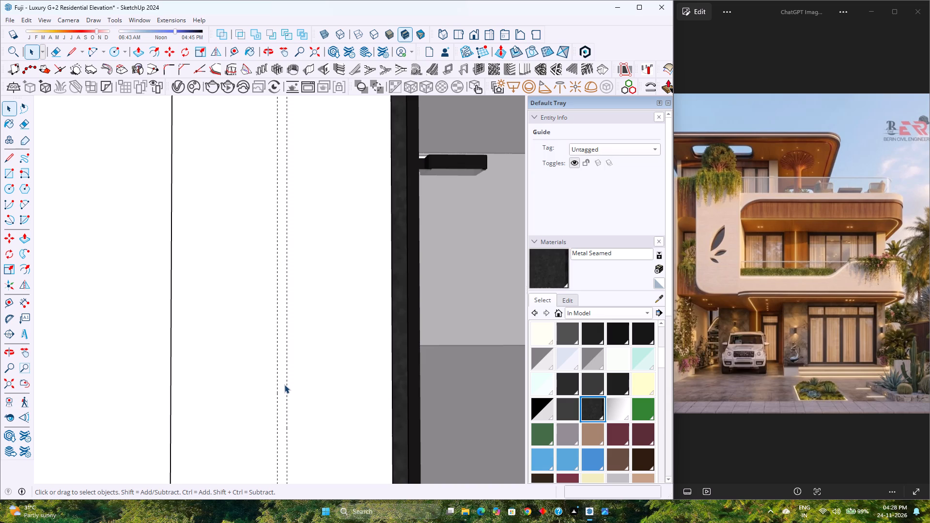
Draw a 10' vertical line from floor to ceiling along the guide farther from the door.
scroll(280, 353, down, 3)
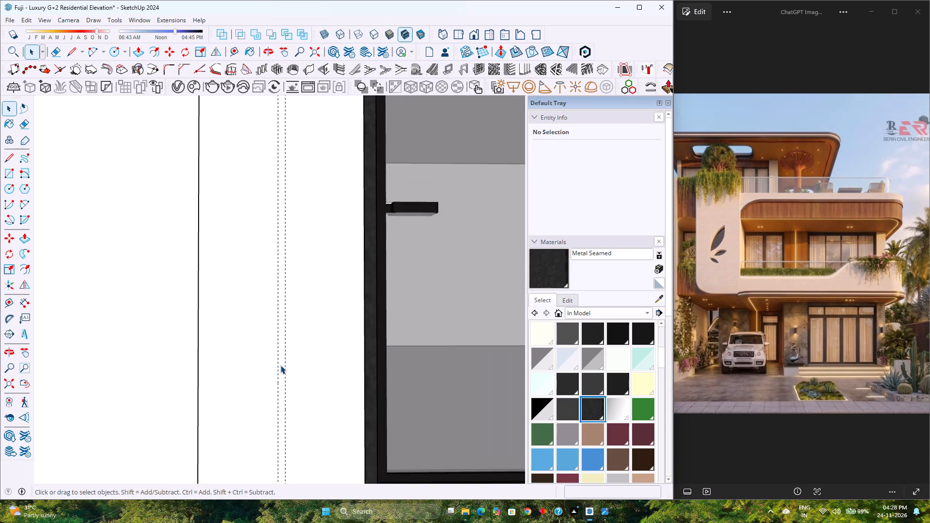
scroll(280, 365, down, 13)
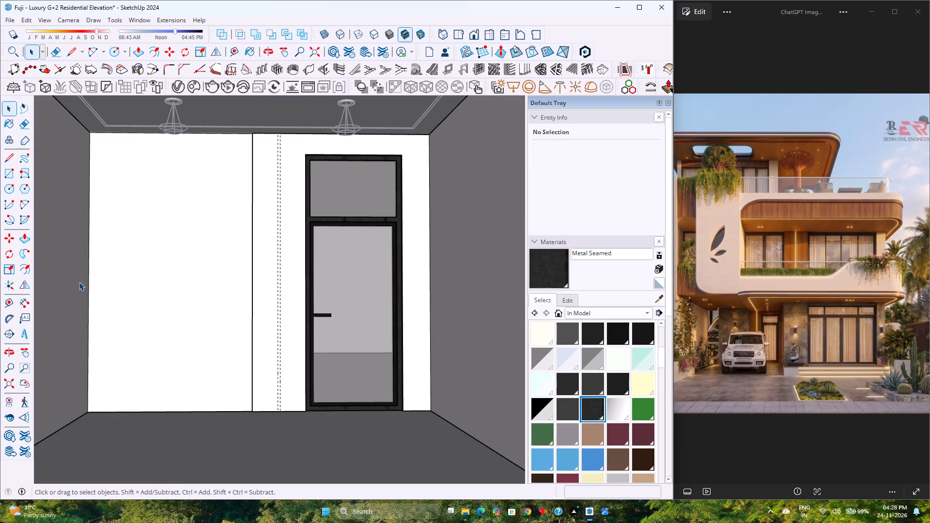
click(75, 53)
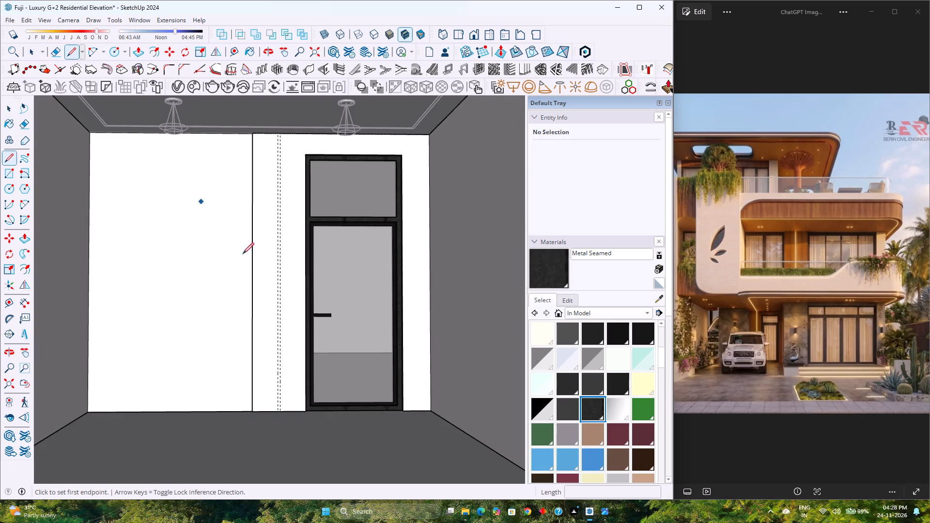
scroll(279, 407, up, 3)
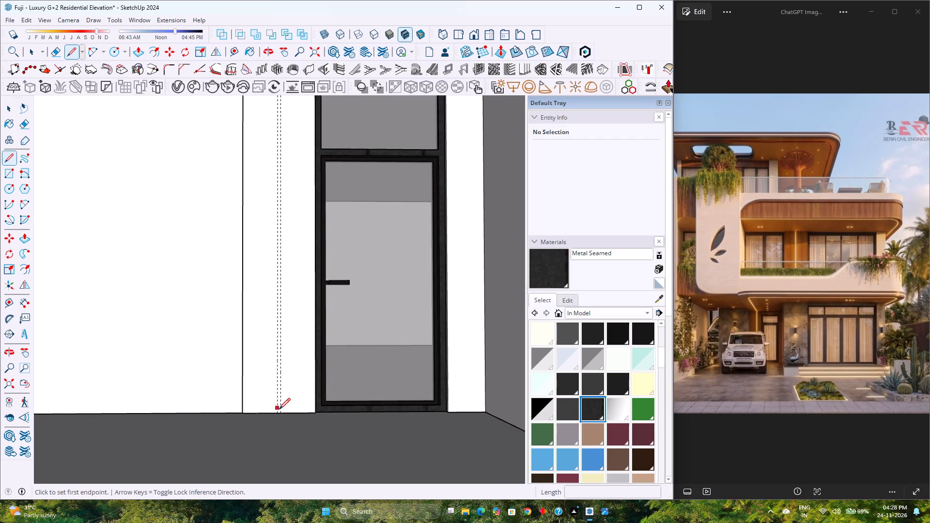
click(279, 411)
scroll(260, 331, down, 8)
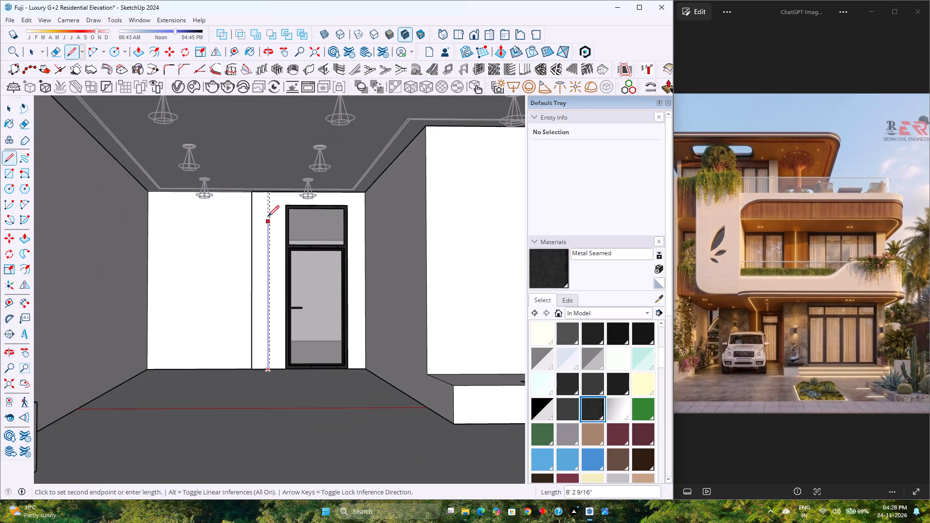
scroll(262, 203, up, 15)
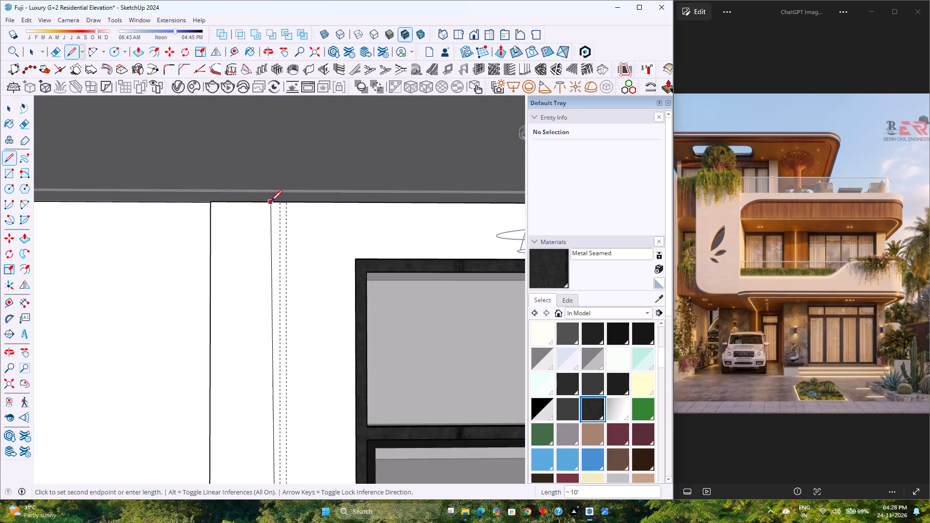
click(279, 204)
key(space)
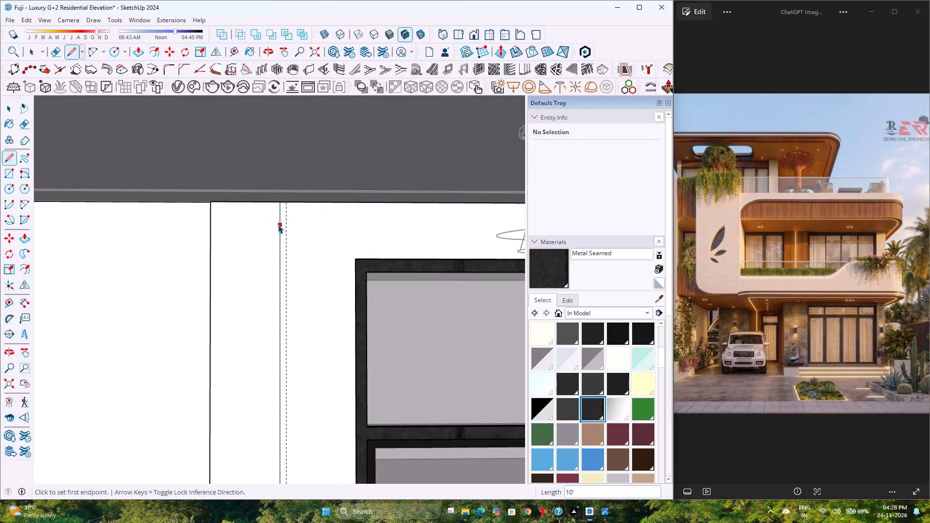
Copy the new vertical edge 1" toward the door, onto the other guide.
click(279, 234)
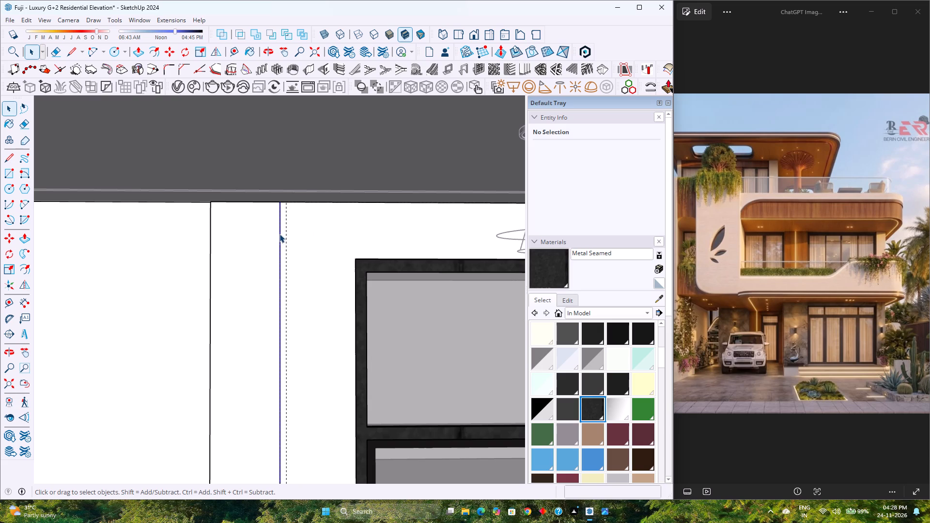
click(172, 46)
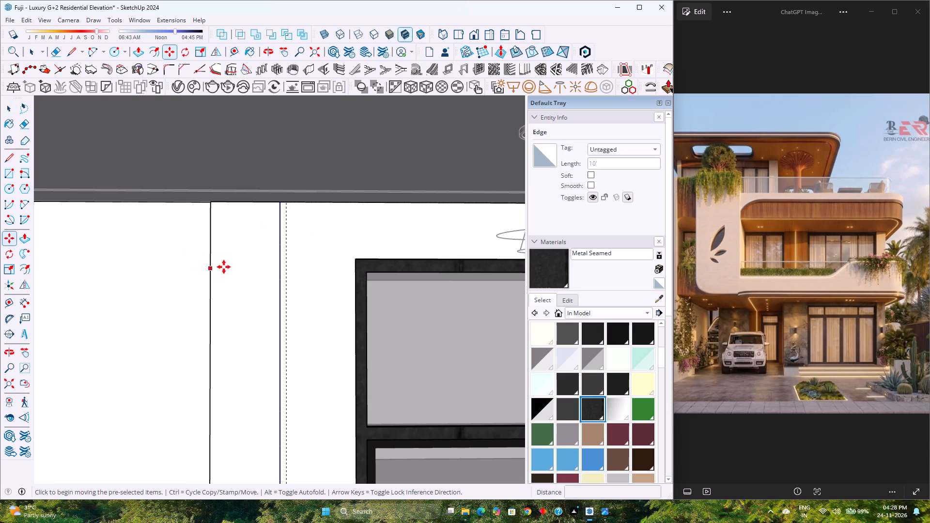
click(280, 202)
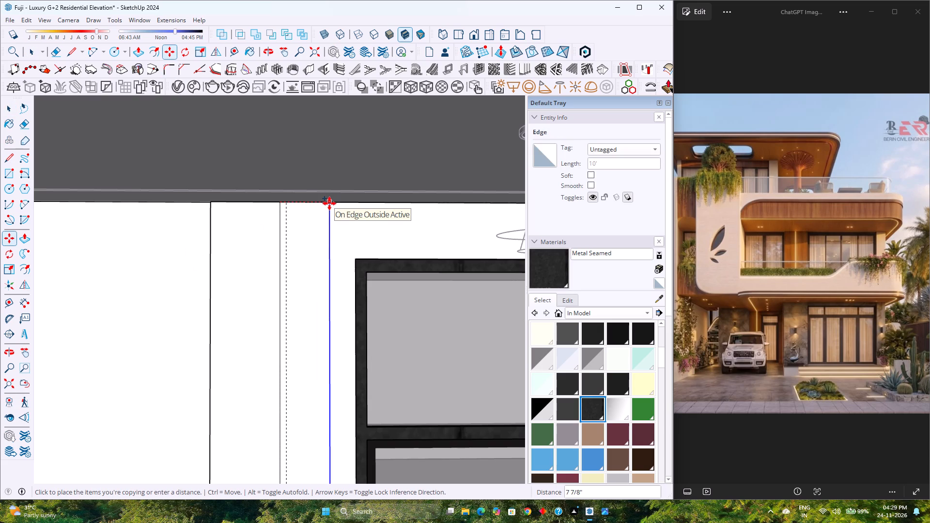
scroll(269, 208, up, 8)
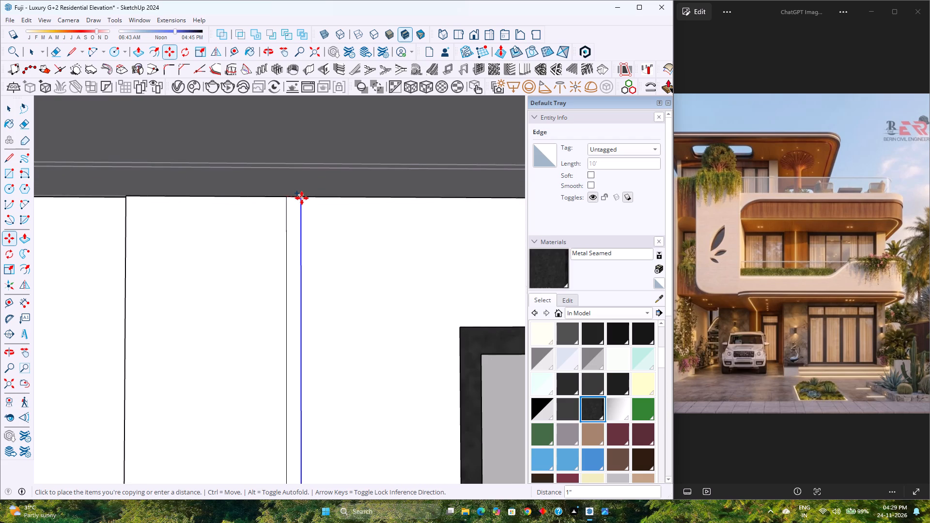
click(302, 198)
Recess the narrow strip between the two vertical edges 0.5" into the wall with Push/Pull.
scroll(295, 234, up, 3)
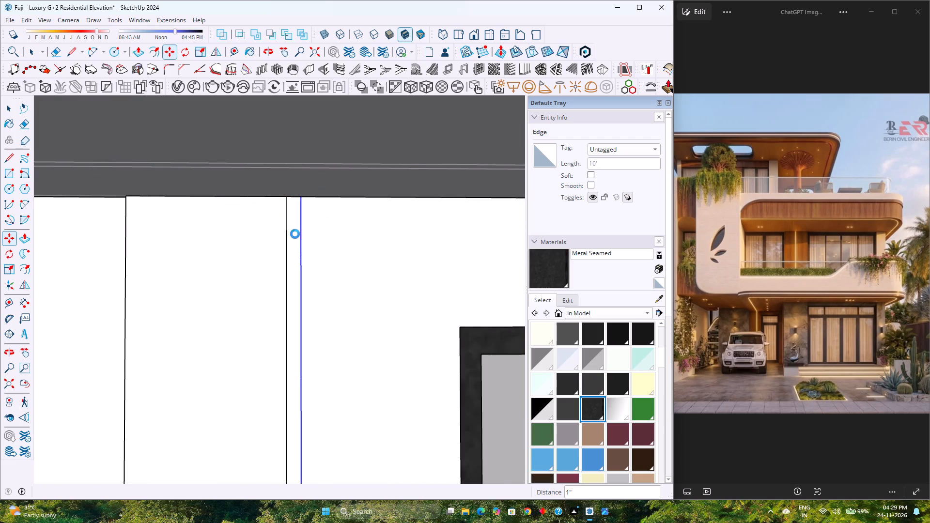
middle_click(295, 234)
middle_click(291, 234)
scroll(290, 234, down, 3)
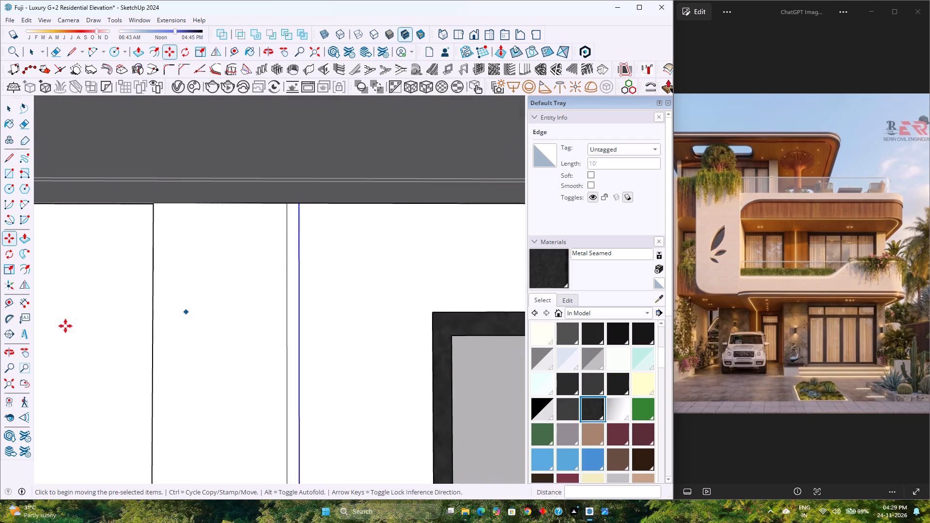
click(25, 237)
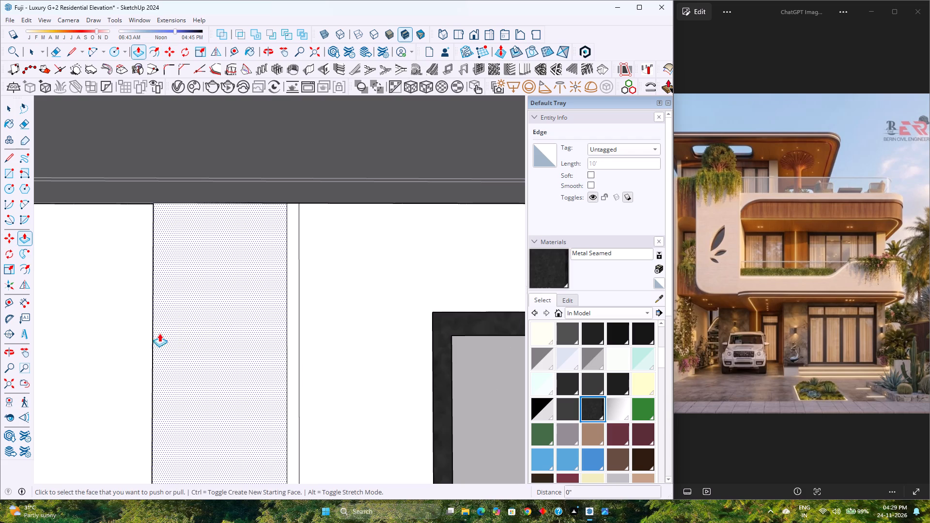
scroll(223, 317, up, 1)
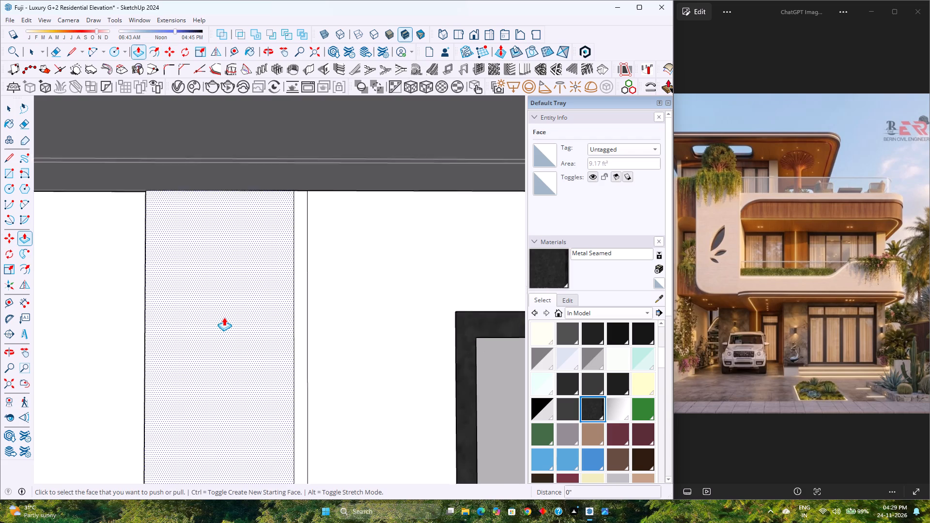
scroll(224, 317, up, 1)
middle_drag(358, 282, 235, 270)
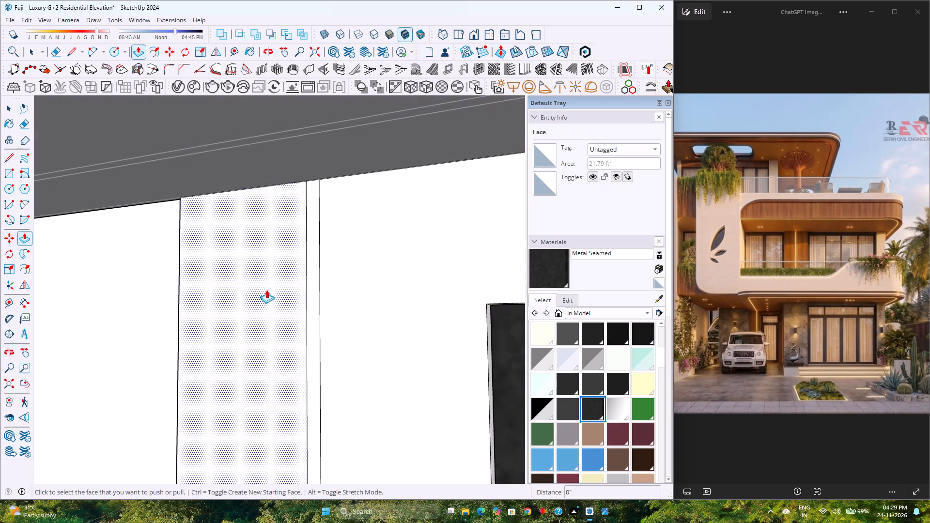
click(310, 289)
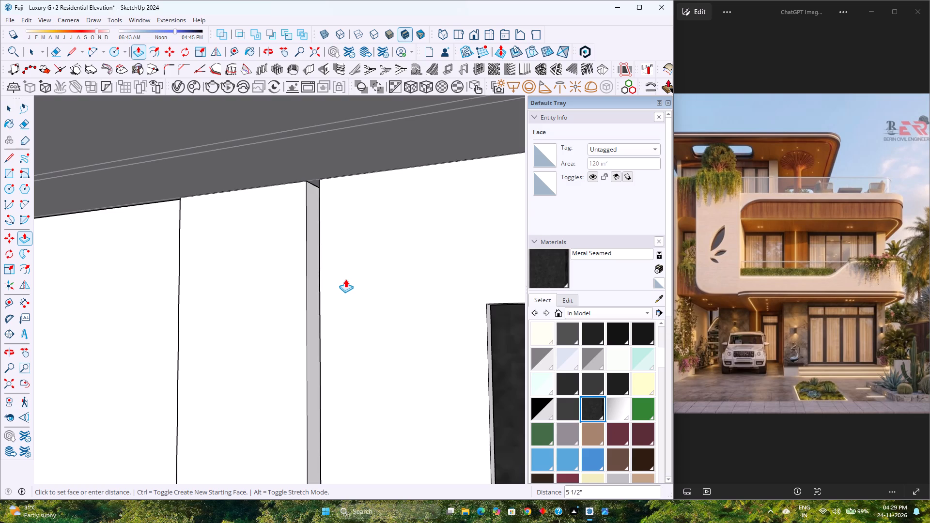
text(0.)
key(5)
key(Return)
key(space)
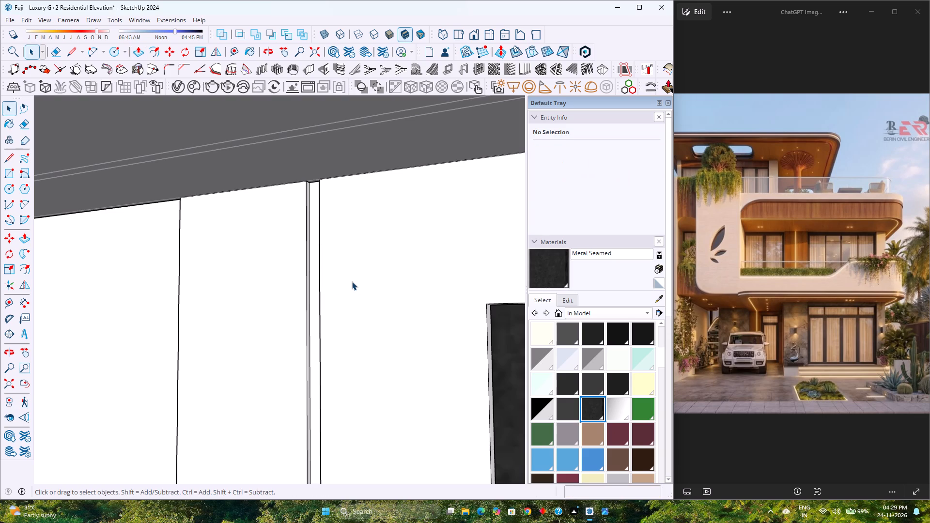
Close the ground-floor wall group to get back to the whole-house group level.
scroll(263, 254, down, 9)
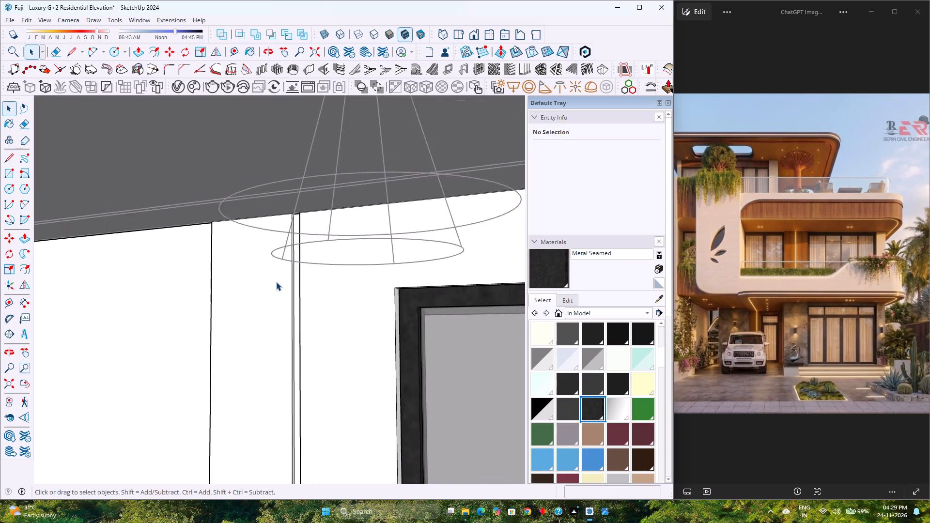
scroll(276, 282, down, 9)
click(13, 384)
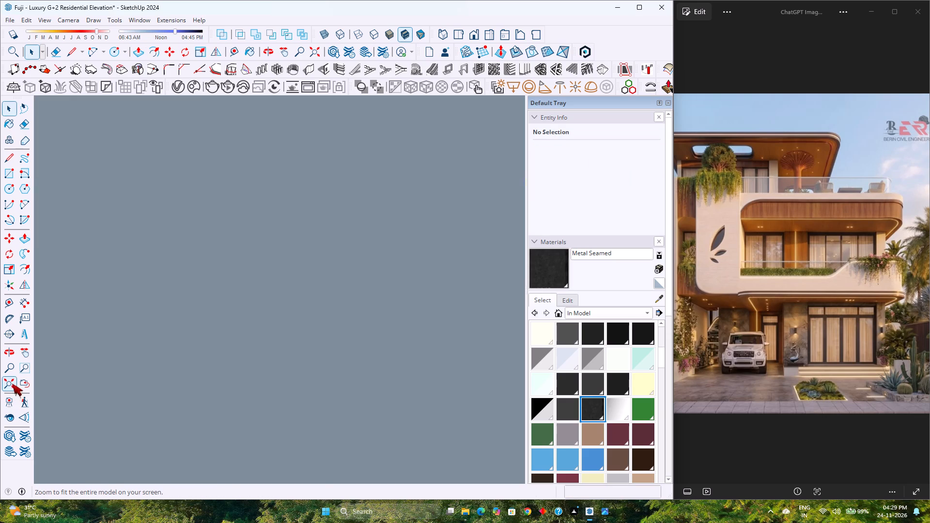
middle_drag(154, 342, 169, 363)
middle_click(169, 363)
scroll(170, 358, down, 4)
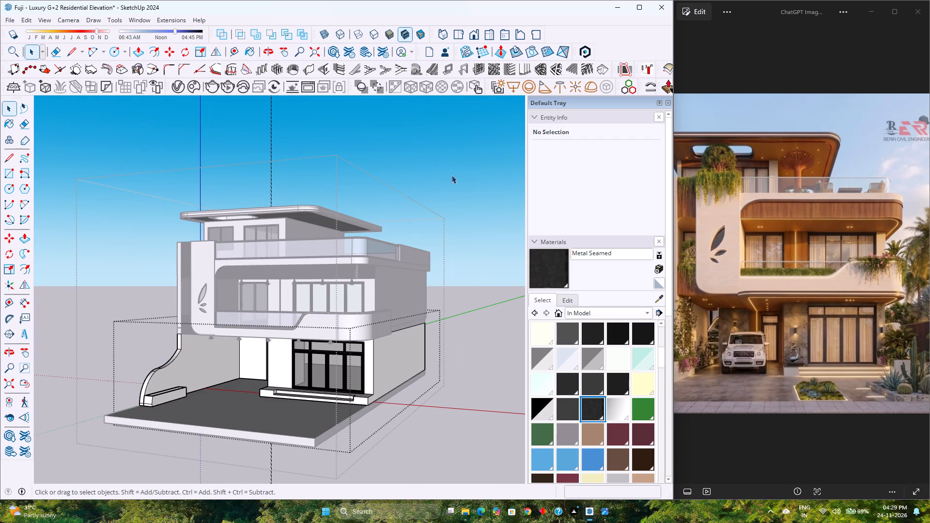
click(451, 175)
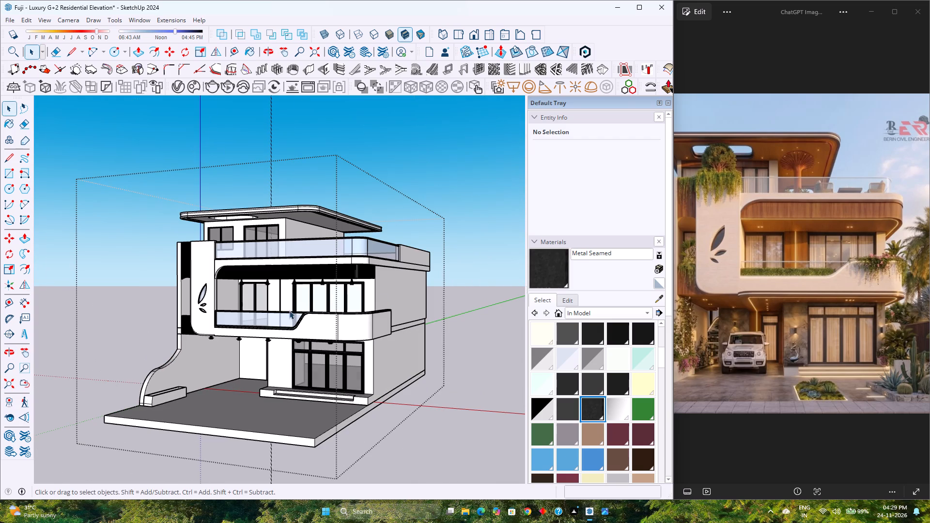
Open the first-floor group and copy the thin vertical strip group on the wall between its two glazed openings.
scroll(296, 299, up, 16)
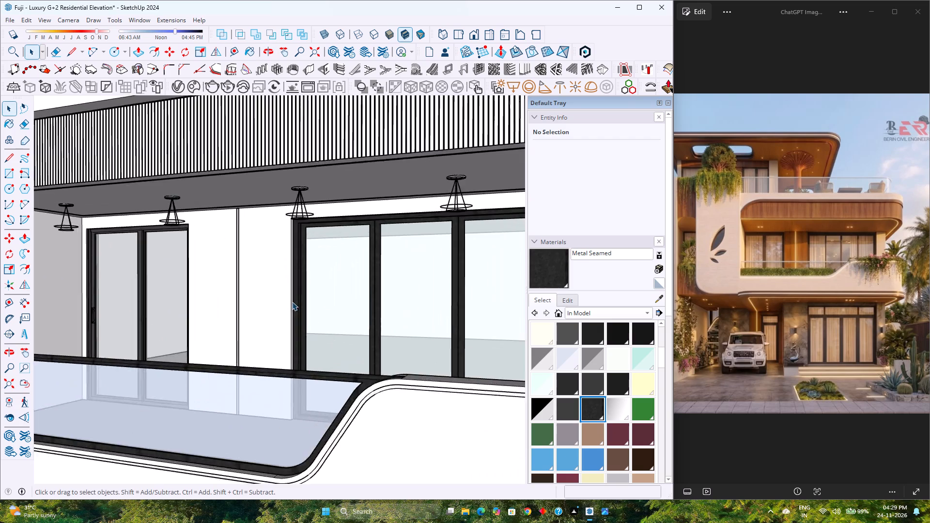
scroll(292, 302, up, 1)
click(219, 311)
scroll(219, 311, up, 3)
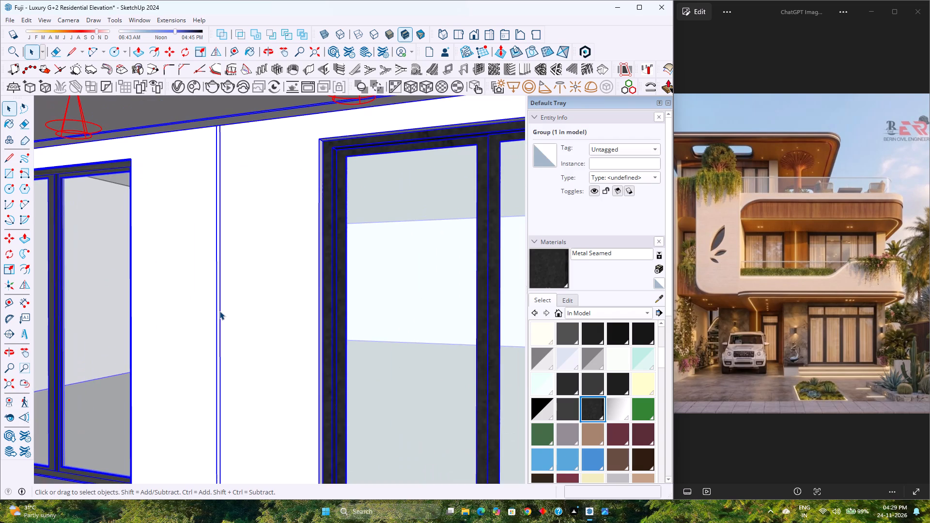
double_click(219, 311)
scroll(219, 311, up, 4)
click(217, 312)
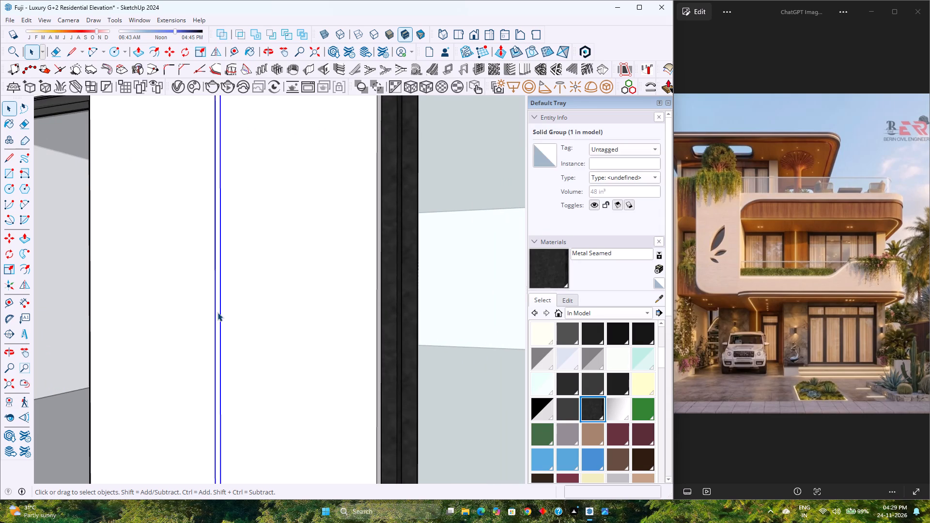
scroll(217, 312, up, 5)
scroll(217, 312, down, 1)
middle_drag(217, 314, 424, 362)
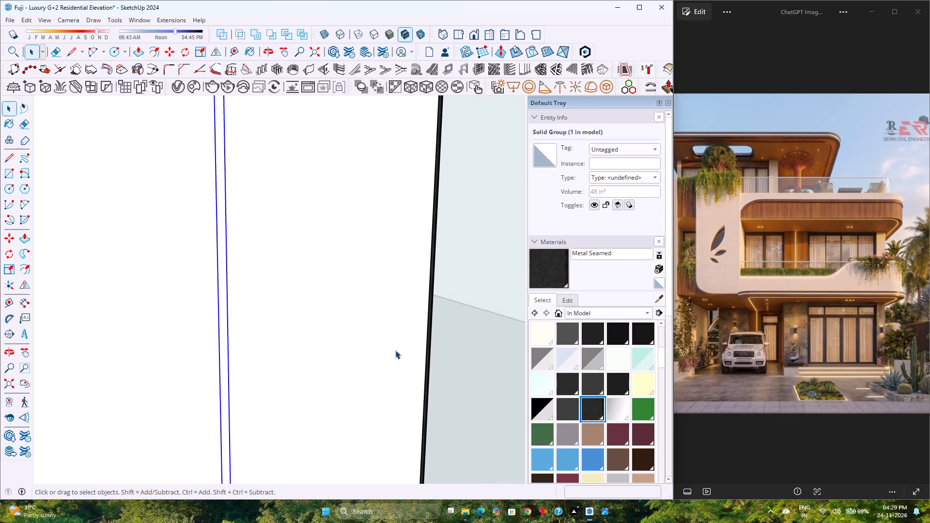
key(ctrl+c)
Close the first-floor group to get back to the whole-house group level.
scroll(388, 338, down, 9)
scroll(331, 363, down, 6)
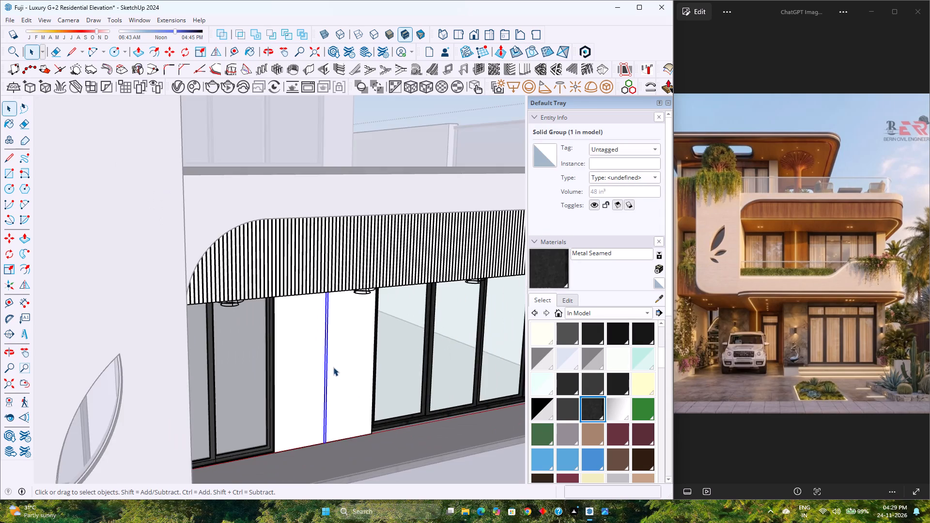
middle_drag(322, 372, 222, 348)
scroll(222, 348, down, 16)
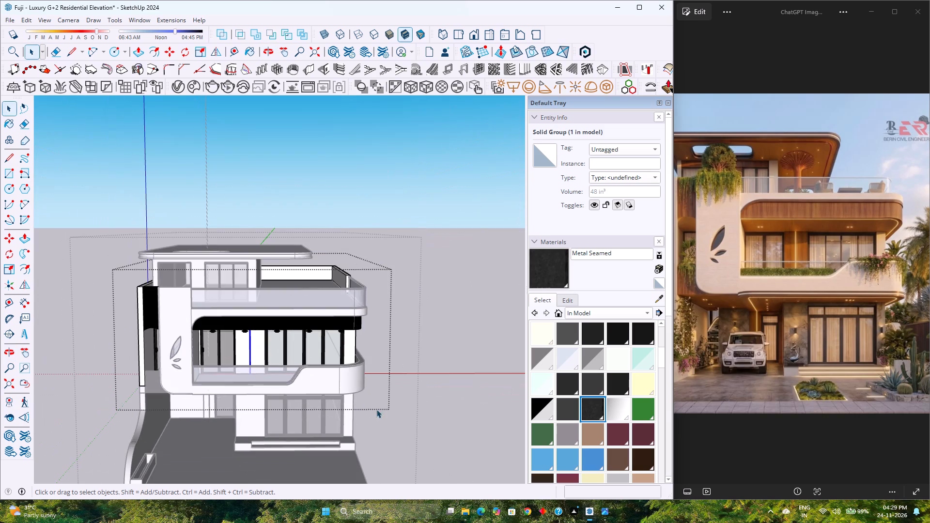
click(403, 420)
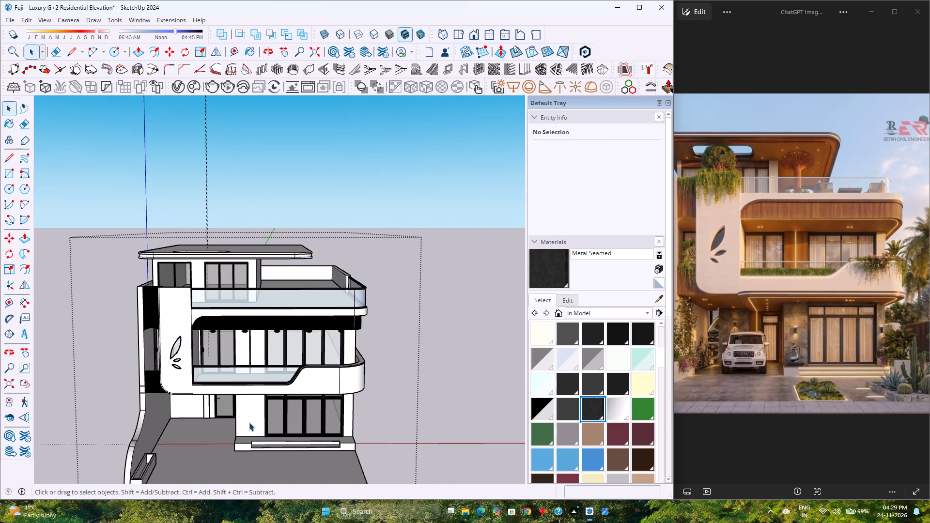
Open the ground-floor wall group and paste the copied strip at the bottom corner of the vertical groove beside the entrance door.
scroll(177, 408, up, 11)
middle_drag(174, 402, 170, 398)
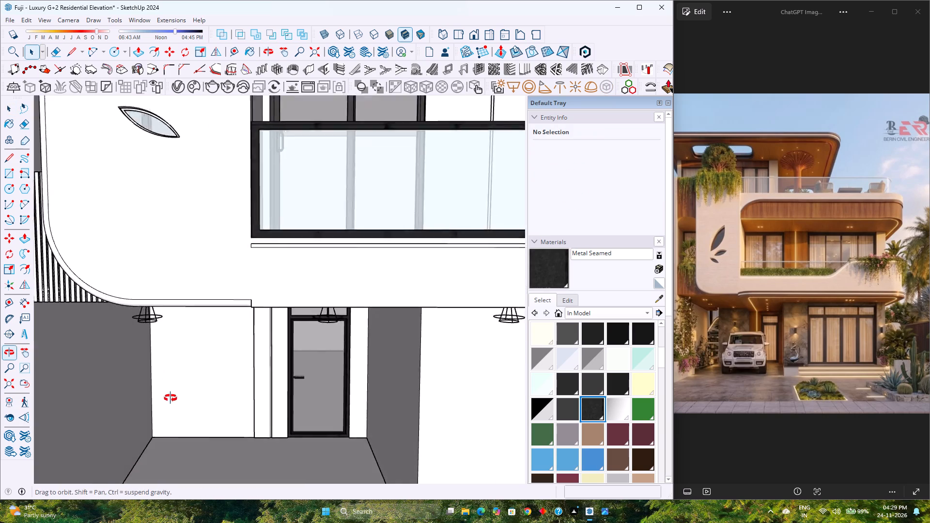
middle_drag(170, 398, 169, 389)
middle_click(169, 389)
scroll(258, 369, up, 10)
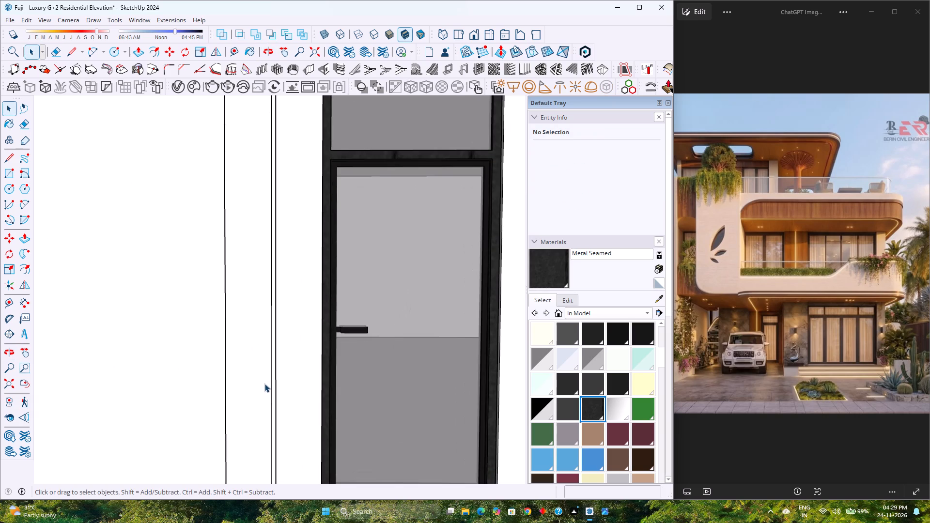
double_click(268, 410)
scroll(268, 410, up, 4)
scroll(268, 410, down, 4)
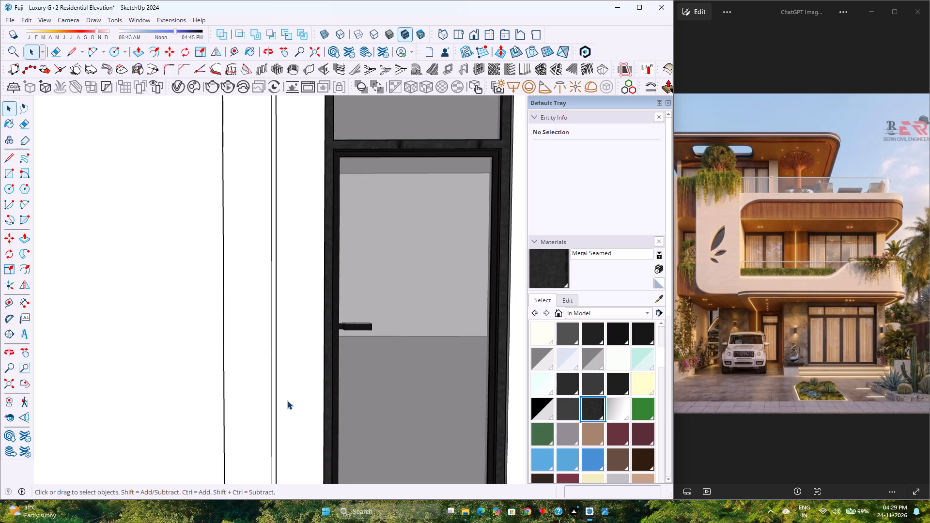
click(290, 399)
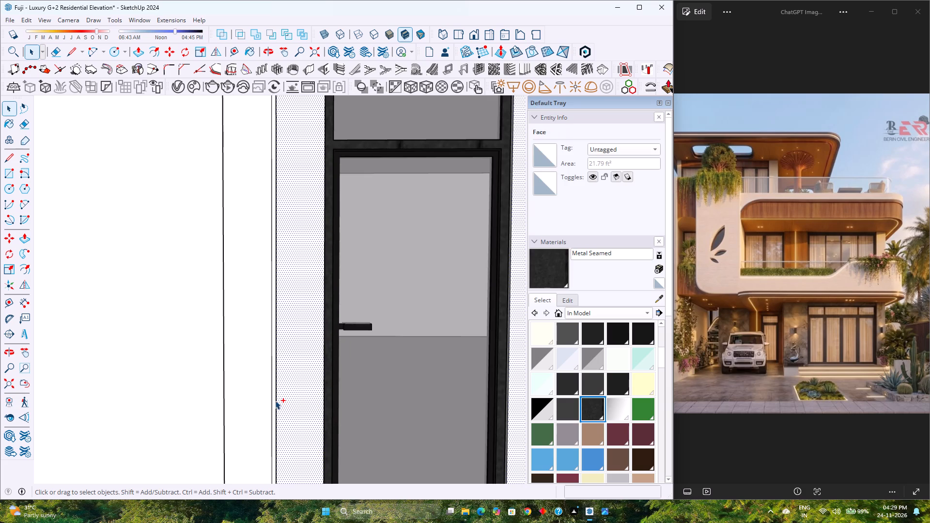
key(ctrl+v)
scroll(275, 400, down, 2)
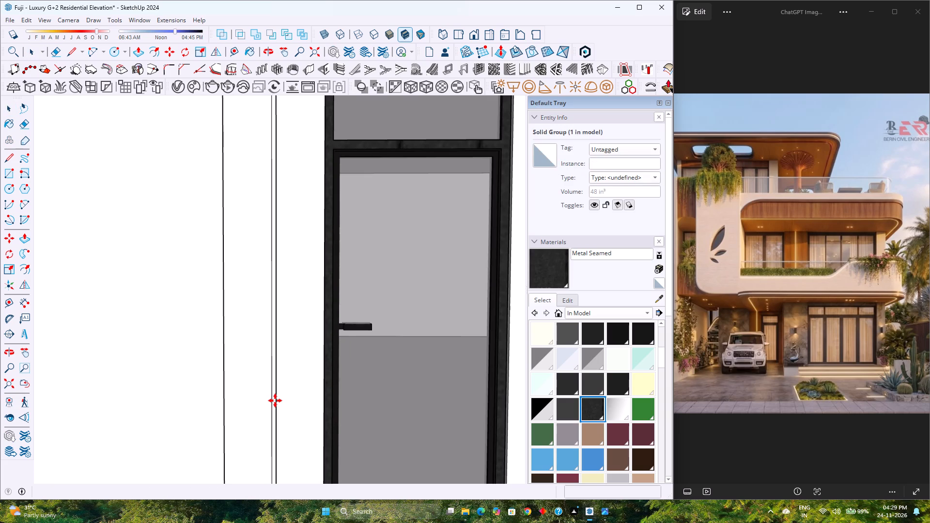
scroll(275, 400, down, 3)
scroll(277, 464, up, 10)
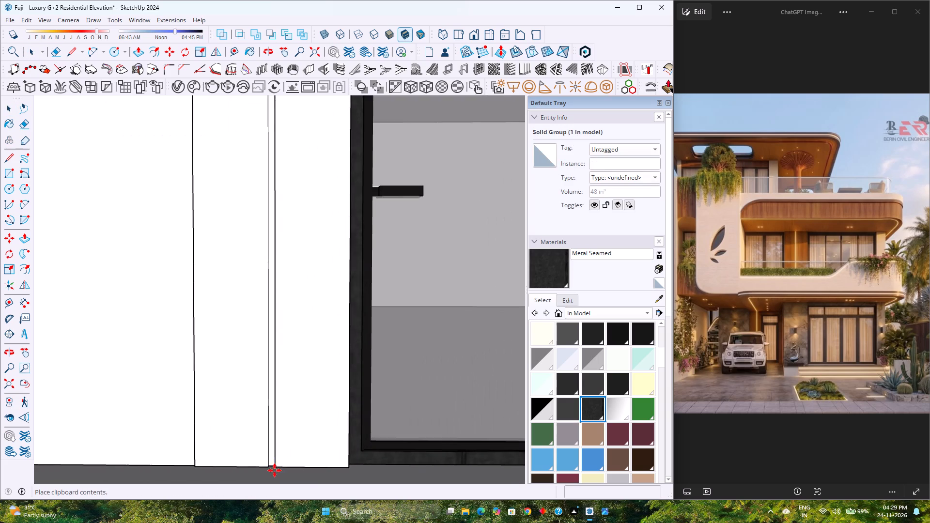
scroll(275, 470, up, 12)
click(266, 461)
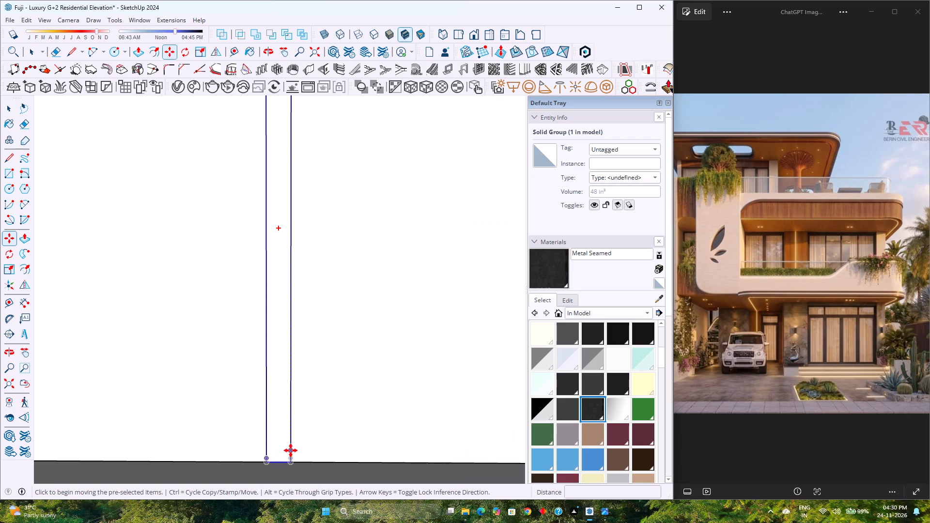
Extend the pasted strip's top face 2' up to the porch ceiling with Push/Pull and close the strip group.
scroll(292, 448, down, 3)
scroll(282, 399, down, 11)
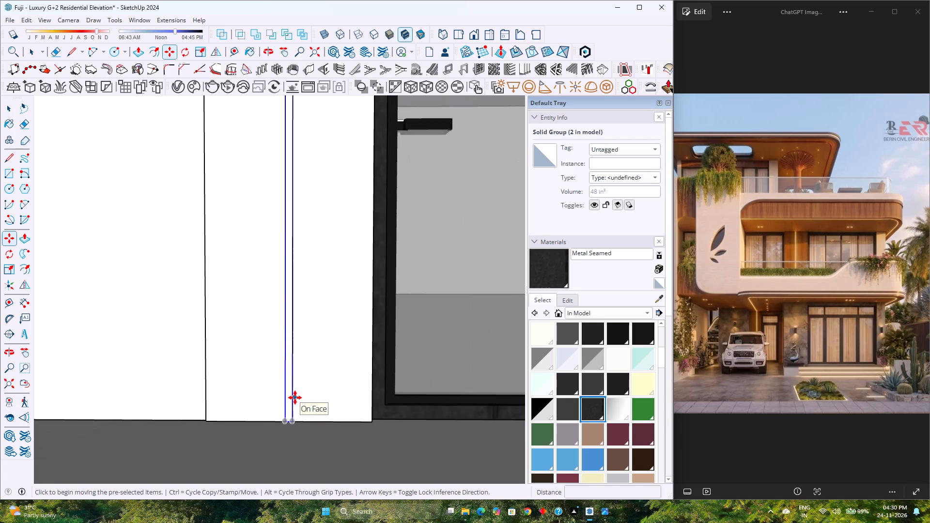
scroll(295, 398, down, 7)
scroll(267, 262, down, 3)
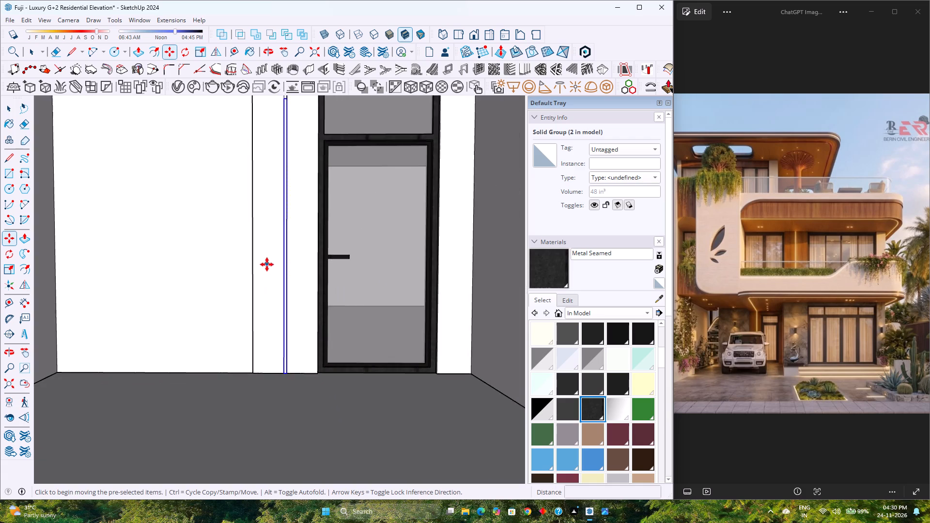
scroll(267, 267, down, 3)
scroll(290, 112, up, 2)
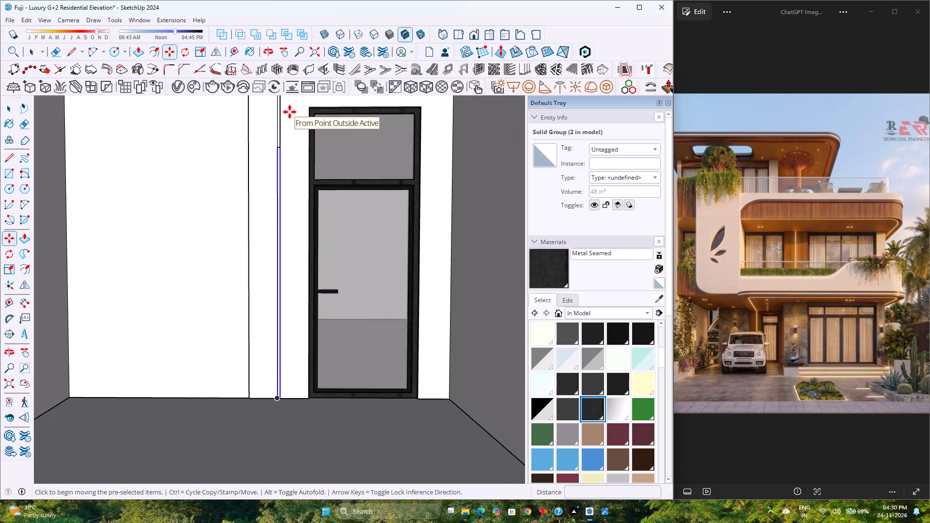
scroll(290, 112, up, 18)
scroll(250, 266, up, 3)
key(space)
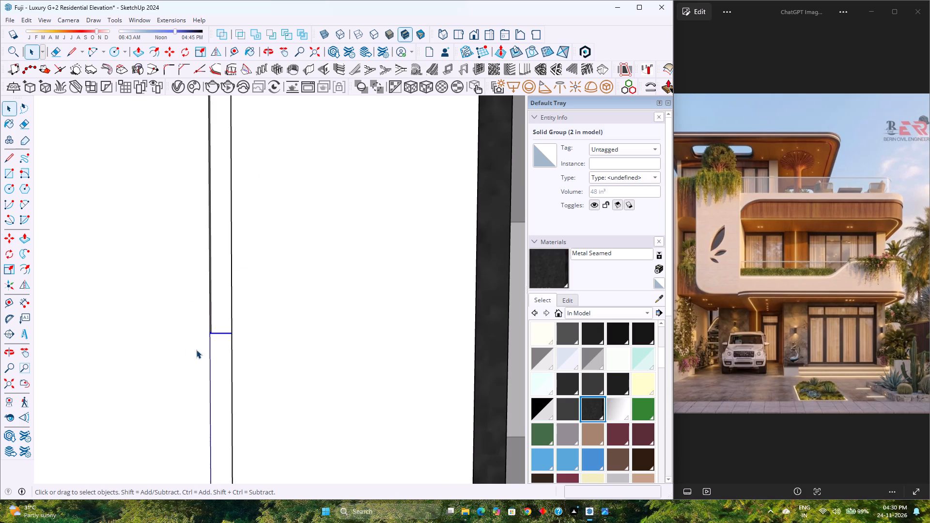
middle_drag(196, 350, 192, 428)
middle_drag(190, 434, 190, 438)
double_click(218, 342)
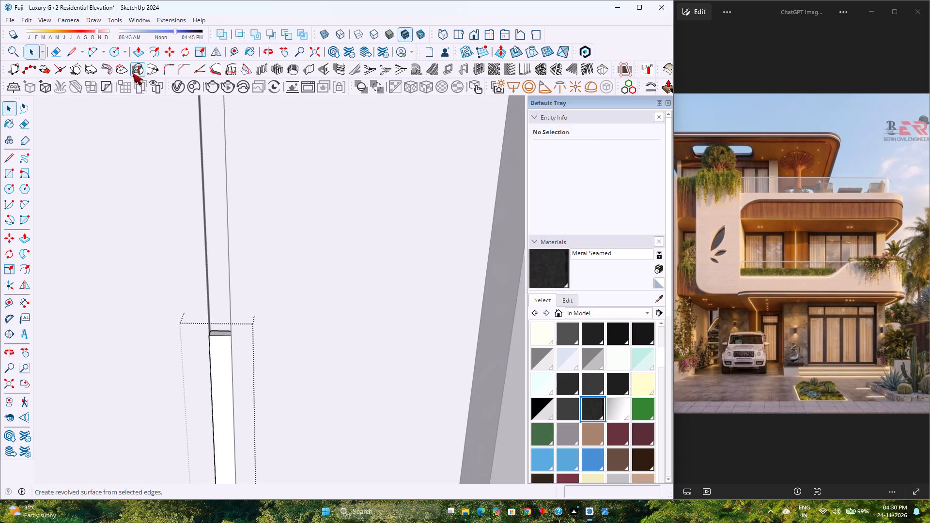
click(135, 50)
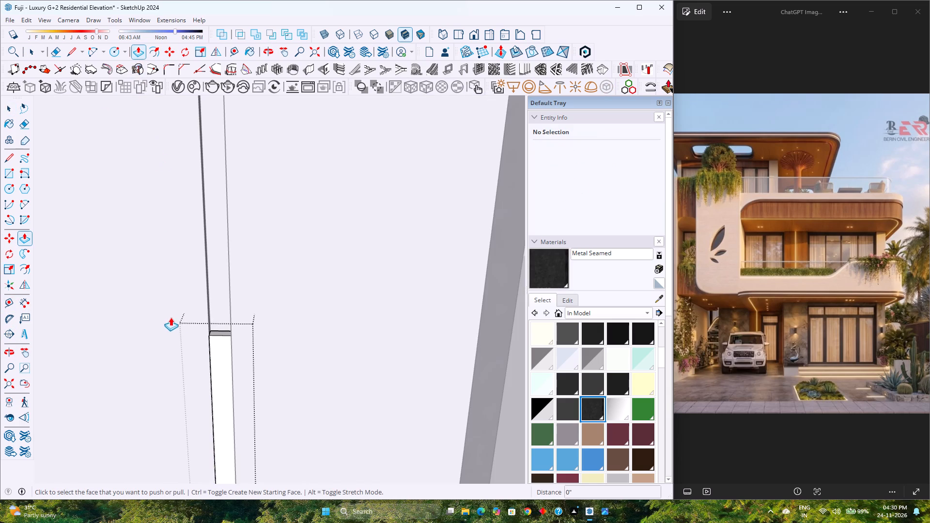
scroll(180, 320, up, 6)
middle_drag(183, 320, 194, 389)
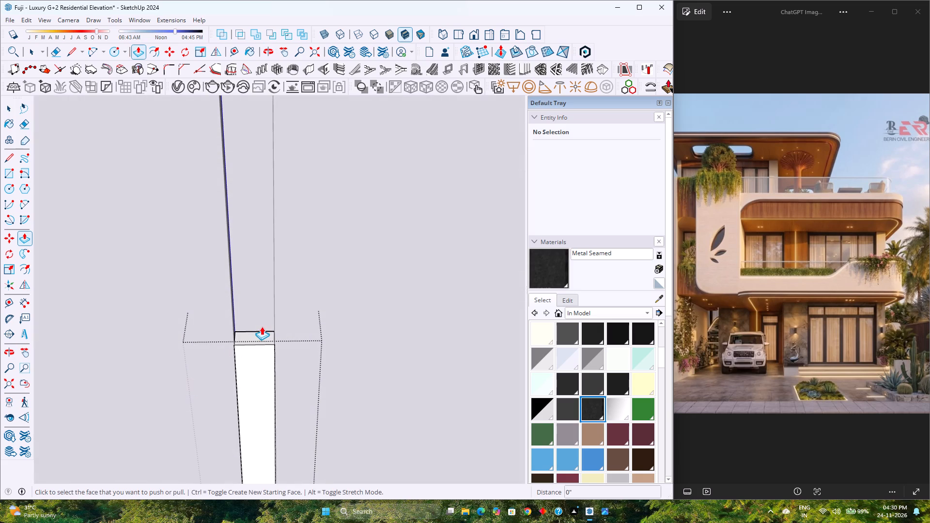
click(260, 336)
scroll(244, 294, down, 13)
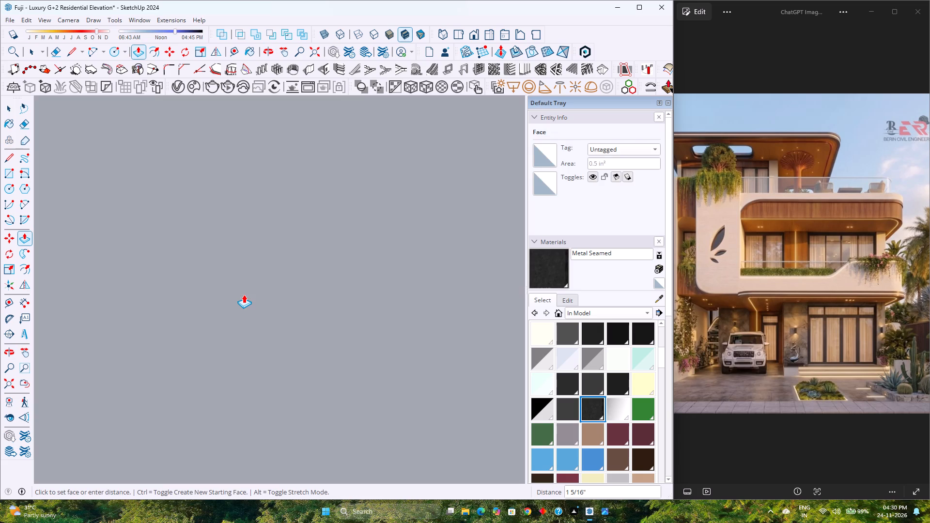
scroll(244, 294, down, 9)
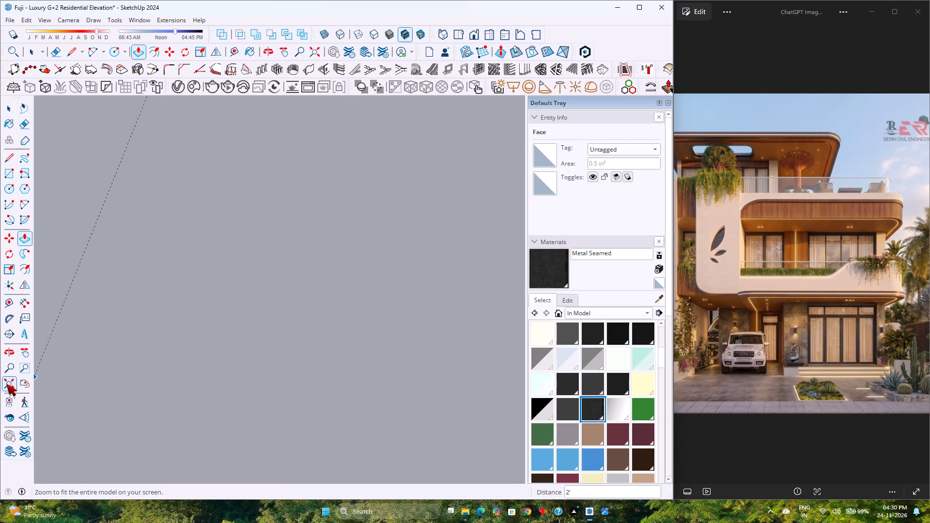
click(2, 386)
scroll(184, 329, up, 1)
middle_drag(184, 329, 234, 194)
middle_click(234, 194)
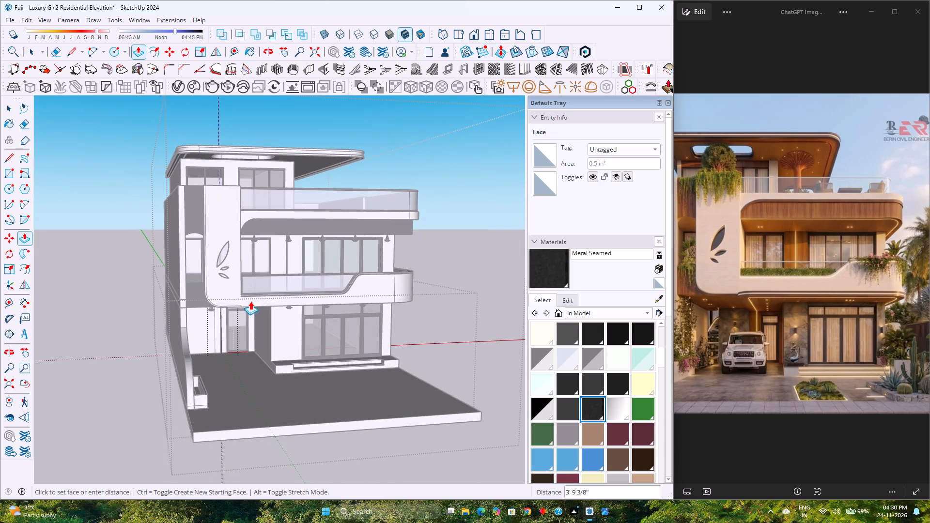
scroll(241, 344, up, 2)
scroll(239, 337, down, 8)
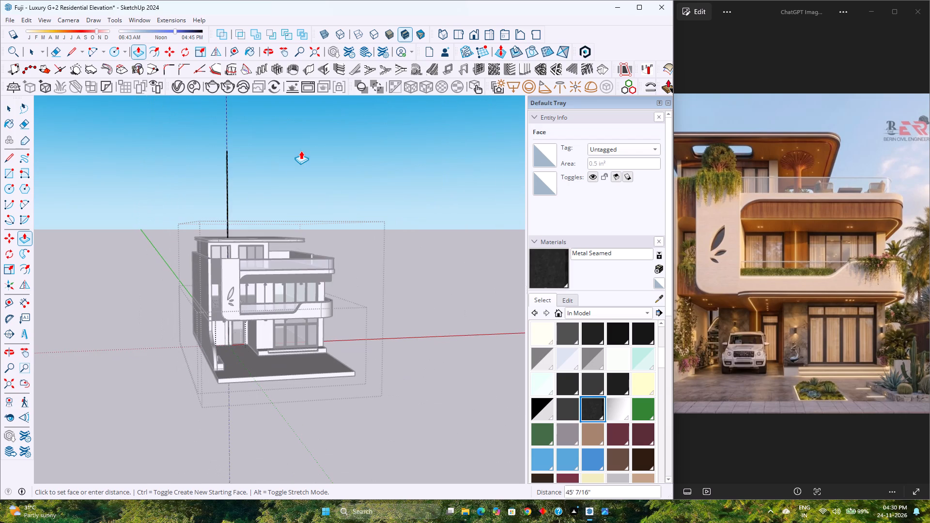
scroll(237, 328, up, 12)
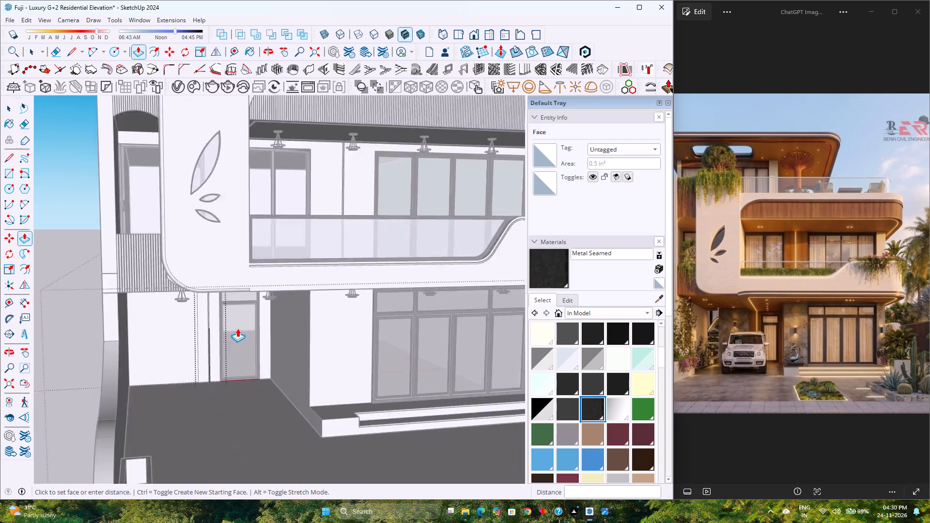
scroll(237, 328, up, 4)
scroll(206, 277, up, 7)
scroll(207, 227, up, 2)
middle_drag(207, 227, 204, 221)
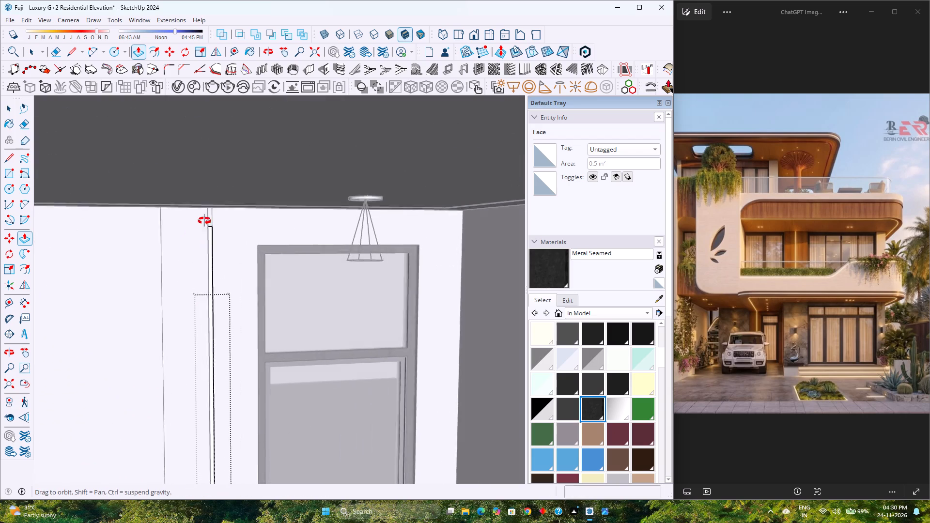
middle_drag(204, 221, 195, 161)
middle_click(195, 161)
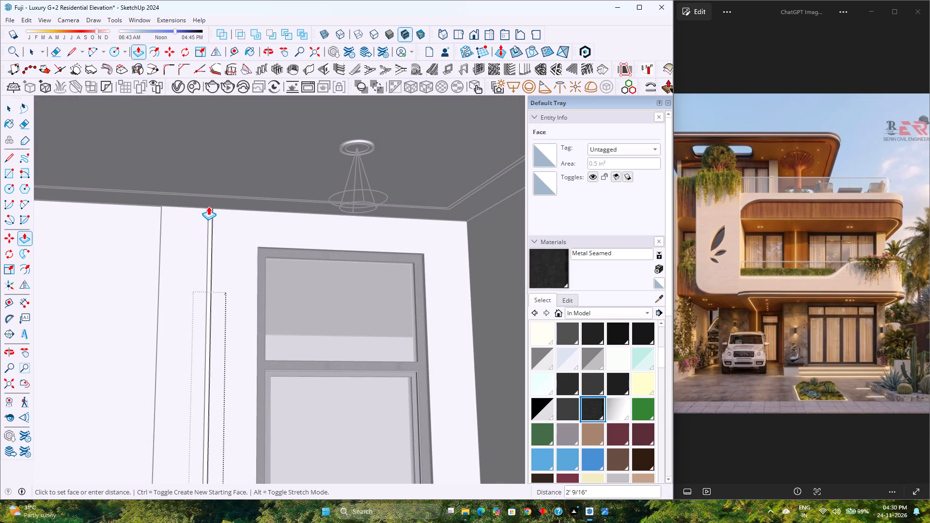
click(187, 169)
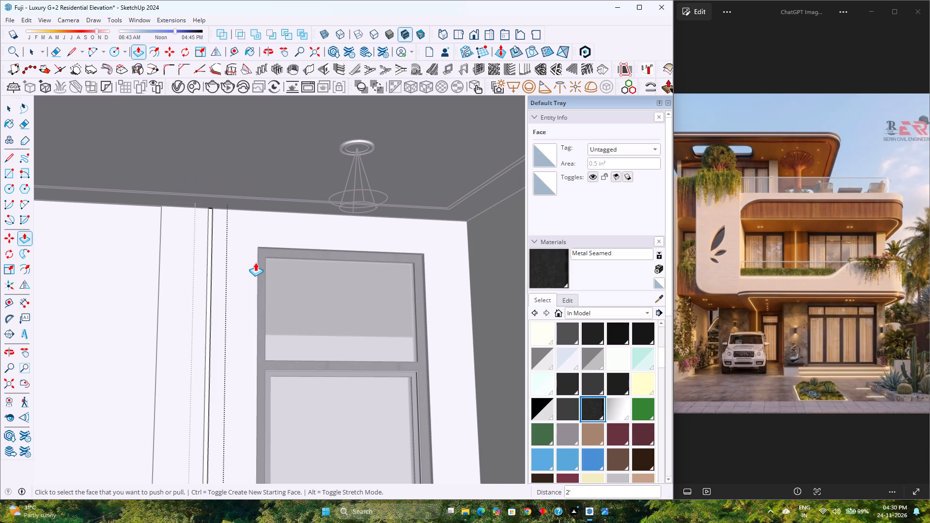
key(space)
key(Escape)
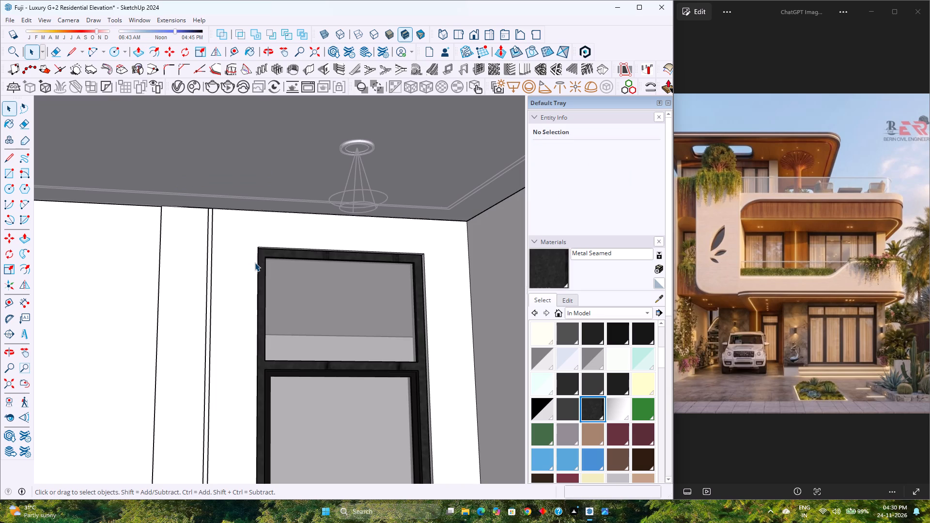
Save the model.
key(ctrl+s)
Close the ground-floor wall group to get back to the whole-house group level.
scroll(308, 332, down, 18)
middle_drag(310, 330, 253, 375)
middle_click(253, 375)
scroll(255, 369, down, 9)
click(421, 228)
Examine the whole house in the standard front view, checking the entrance wall and facade against the reference image.
middle_drag(303, 374, 302, 361)
click(477, 36)
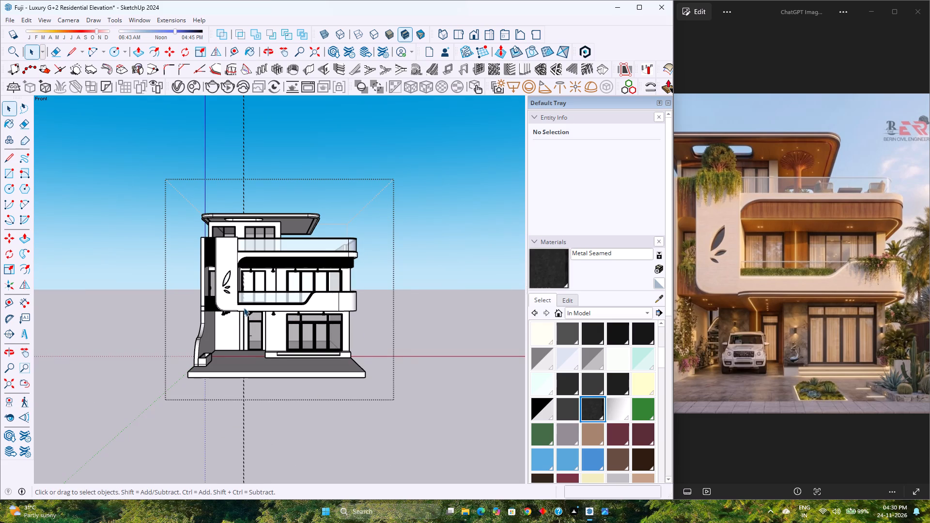
scroll(250, 304, up, 2)
middle_drag(250, 304, 263, 314)
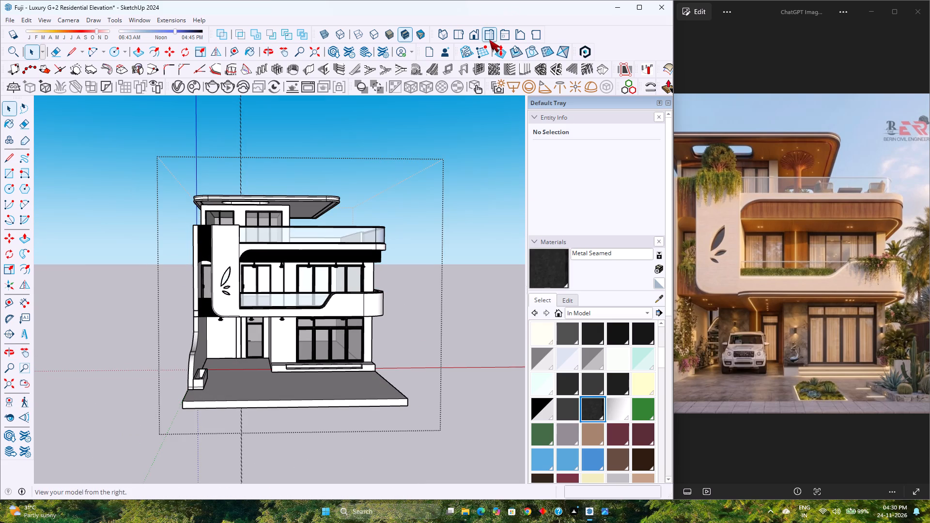
click(475, 35)
scroll(261, 301, up, 3)
middle_drag(264, 298, 263, 298)
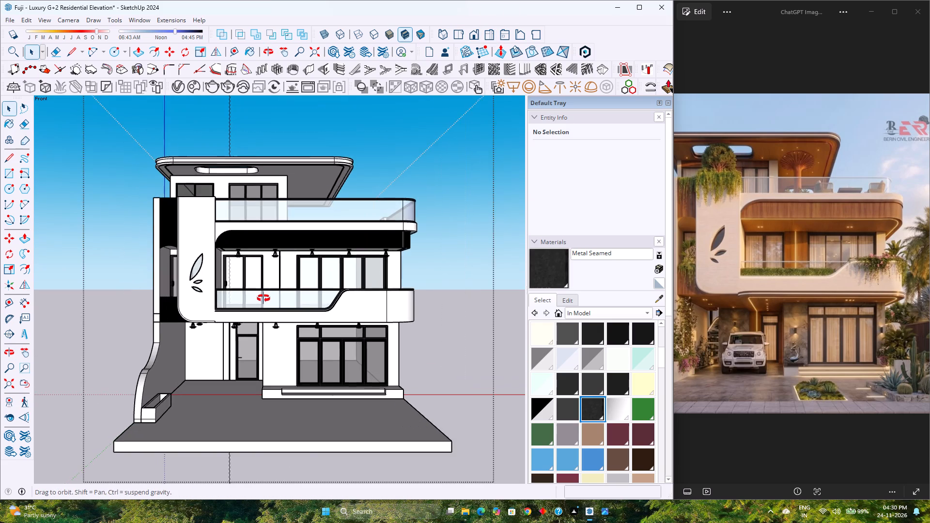
middle_drag(263, 298, 259, 296)
scroll(259, 296, up, 3)
middle_drag(259, 296, 262, 285)
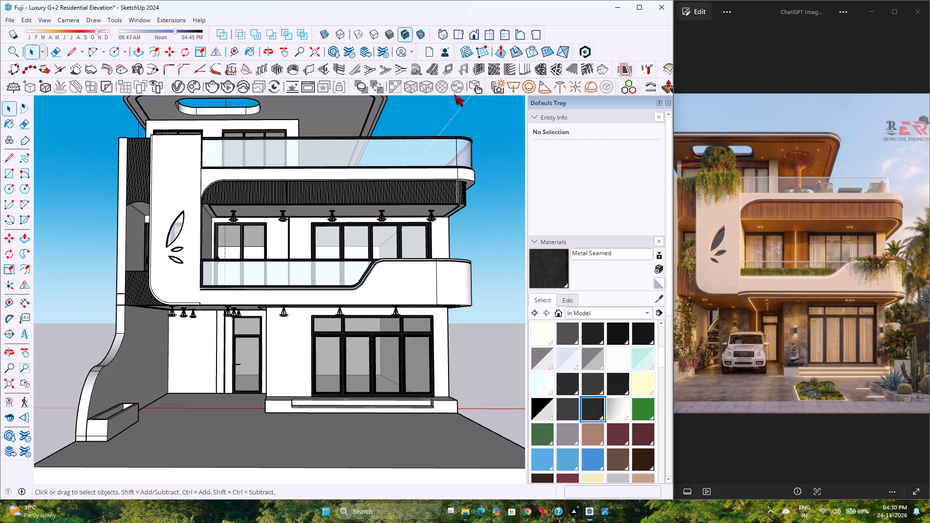
click(479, 35)
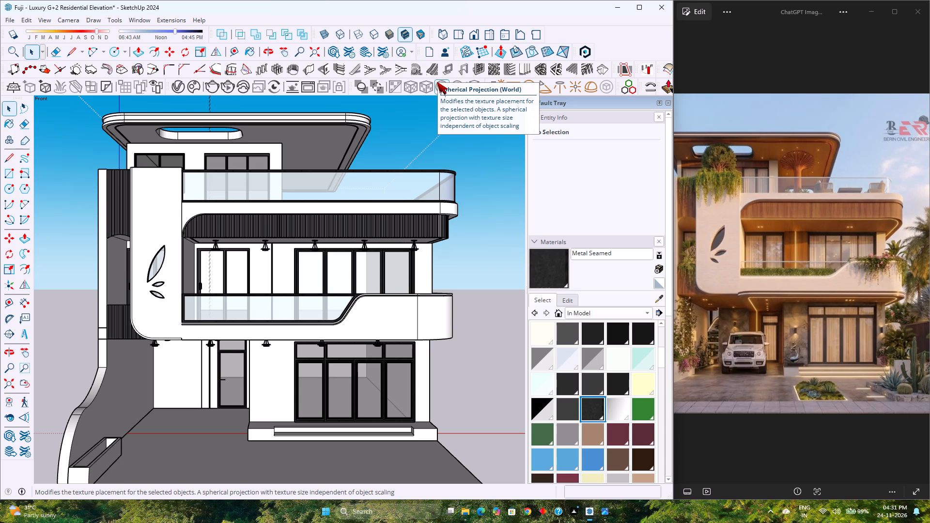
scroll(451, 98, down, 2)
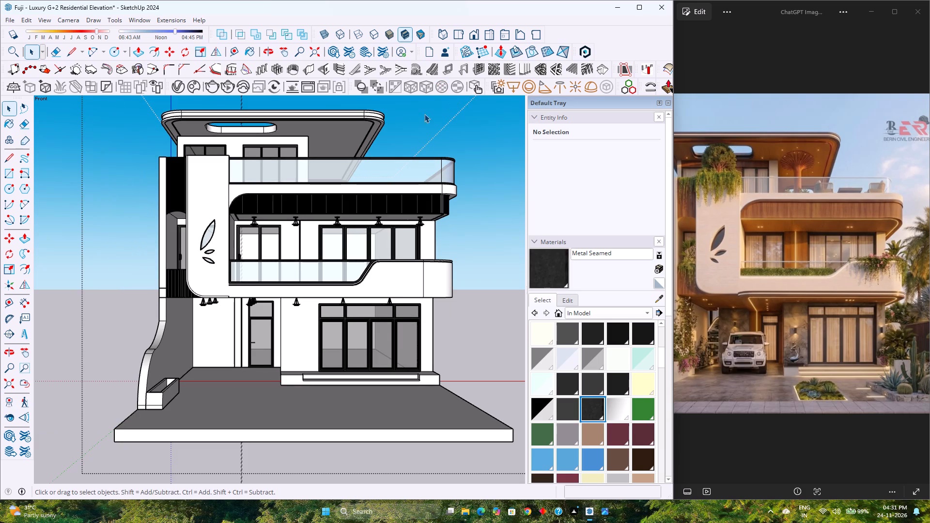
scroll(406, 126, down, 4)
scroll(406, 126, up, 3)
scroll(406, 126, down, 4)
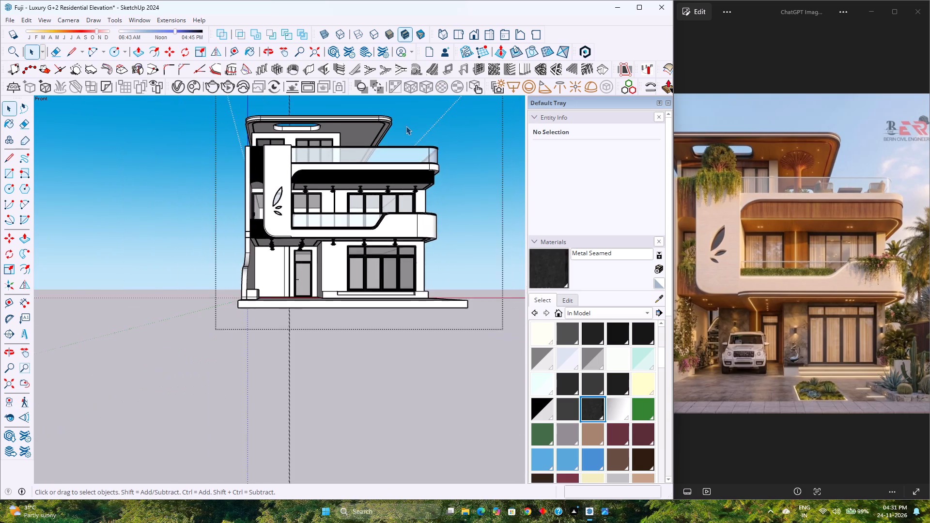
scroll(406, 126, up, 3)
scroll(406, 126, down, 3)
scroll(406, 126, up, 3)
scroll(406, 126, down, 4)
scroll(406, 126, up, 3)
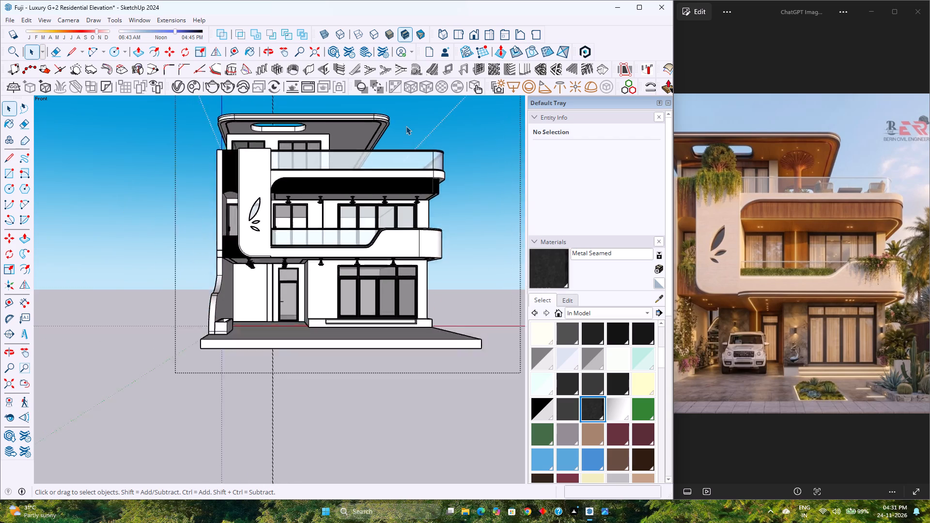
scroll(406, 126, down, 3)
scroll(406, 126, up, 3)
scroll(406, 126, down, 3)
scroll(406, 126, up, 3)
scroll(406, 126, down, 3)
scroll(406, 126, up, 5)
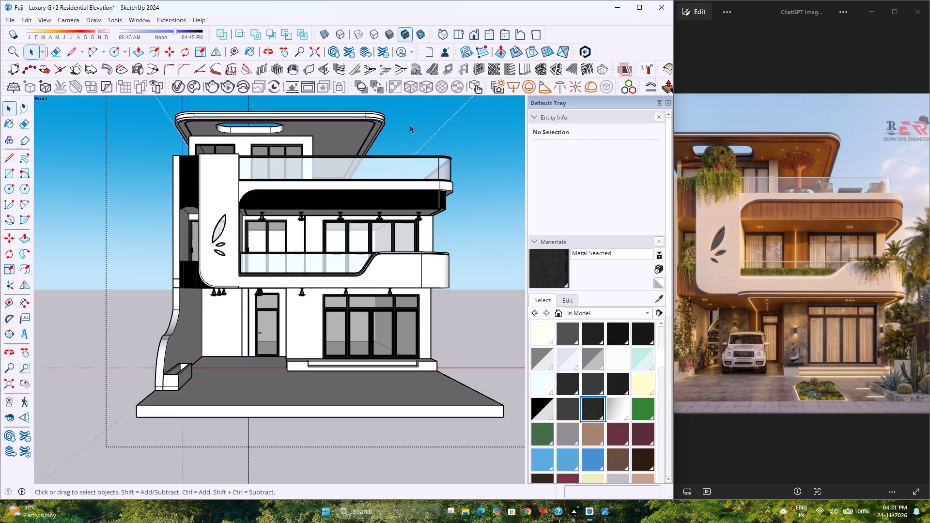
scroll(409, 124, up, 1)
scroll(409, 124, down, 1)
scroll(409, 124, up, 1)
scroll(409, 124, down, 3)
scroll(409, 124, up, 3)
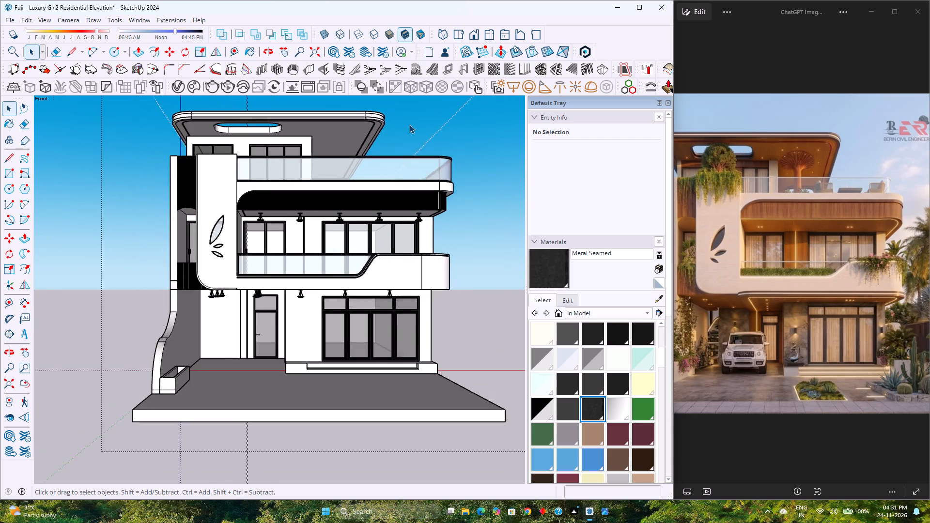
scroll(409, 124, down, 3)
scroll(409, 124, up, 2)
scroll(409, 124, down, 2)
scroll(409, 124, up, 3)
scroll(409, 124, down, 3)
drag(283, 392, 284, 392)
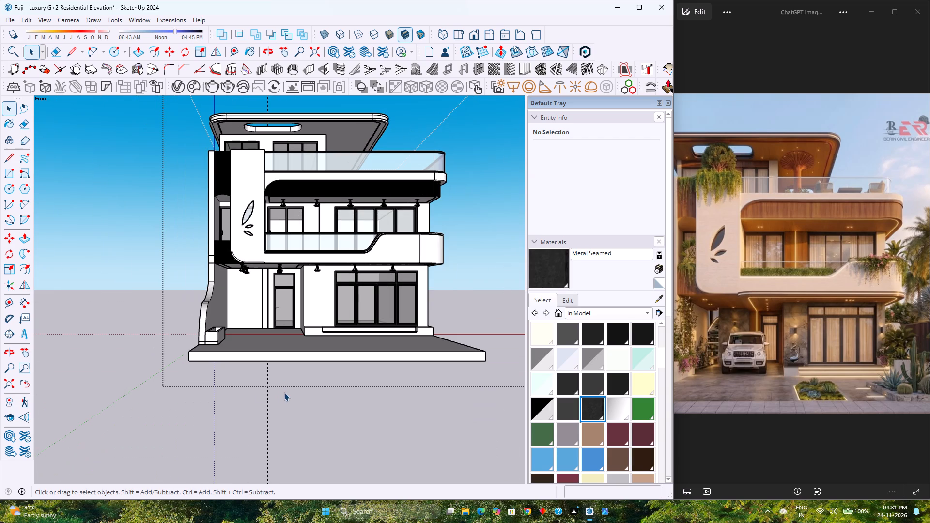
Delete the two leftover vertical guides inside the ground-floor wall group at the entrance and close the group.
drag(284, 392, 202, 392)
click(280, 404)
drag(279, 403, 223, 406)
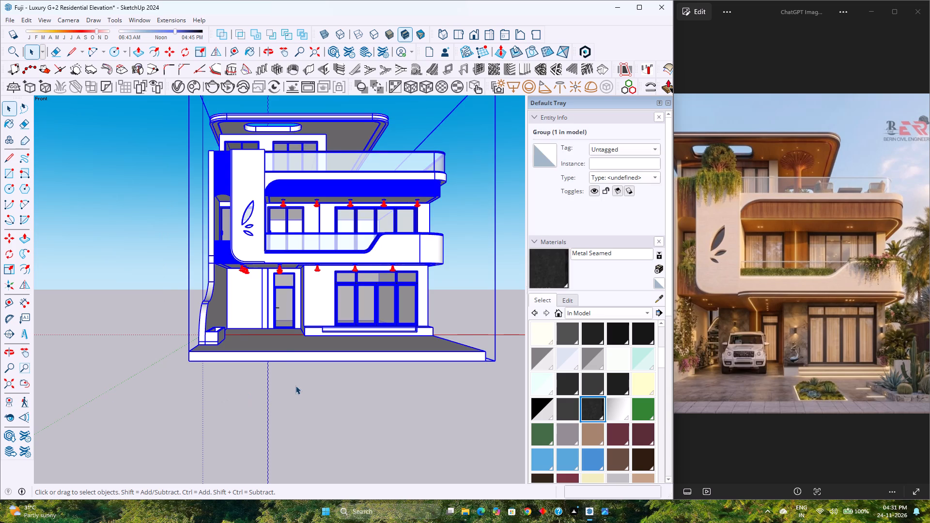
double_click(284, 354)
drag(290, 394, 209, 408)
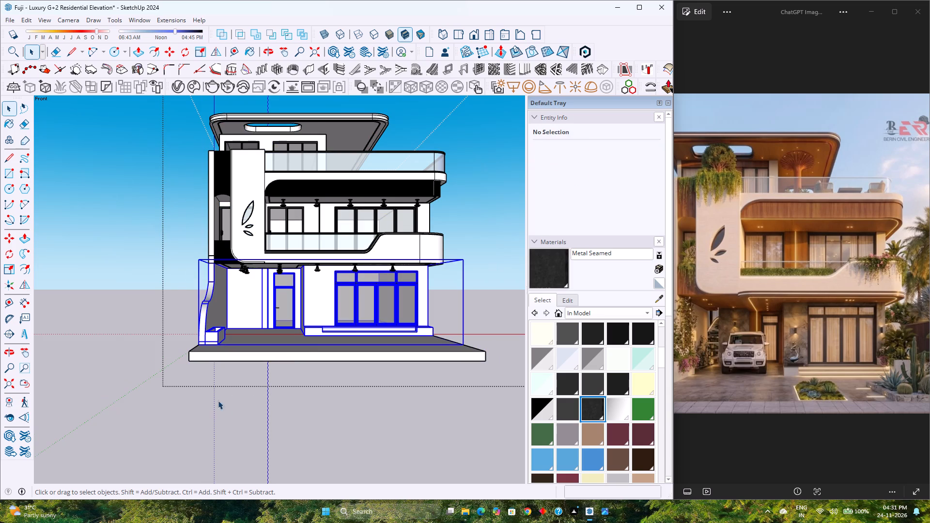
double_click(297, 358)
drag(329, 425, 129, 418)
double_click(263, 307)
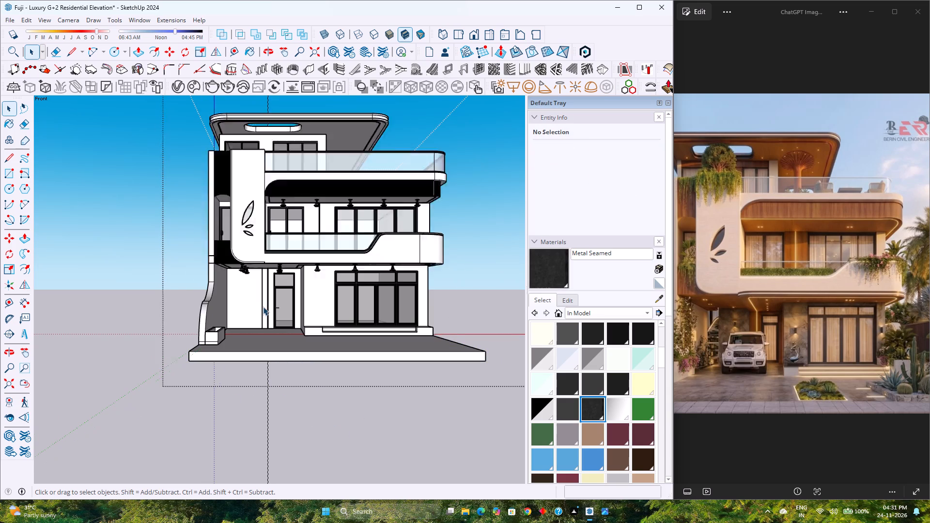
right_drag(351, 403, 351, 399)
drag(325, 396, 208, 417)
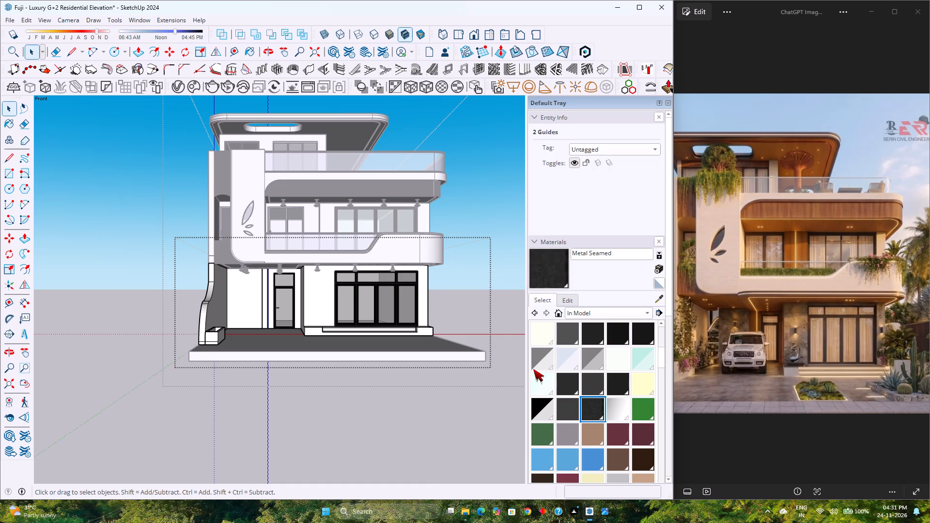
key(Delete)
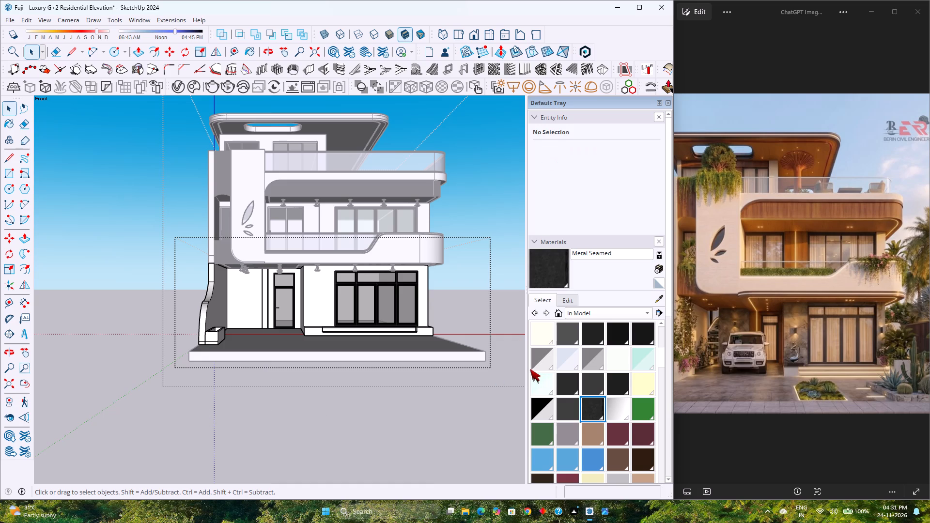
click(289, 456)
Examine the whole house and its front driveway slab from above and from the front, comparing with the reference image.
scroll(146, 237, down, 2)
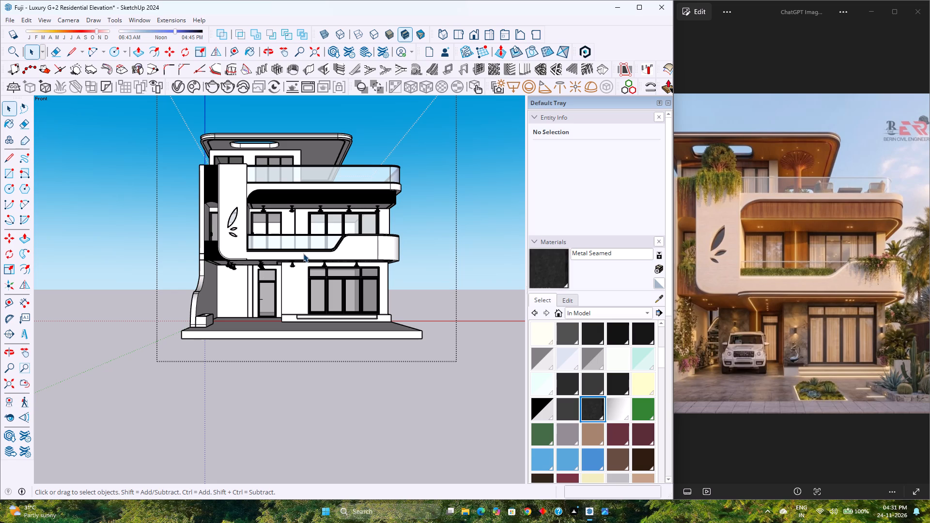
middle_drag(303, 249, 277, 309)
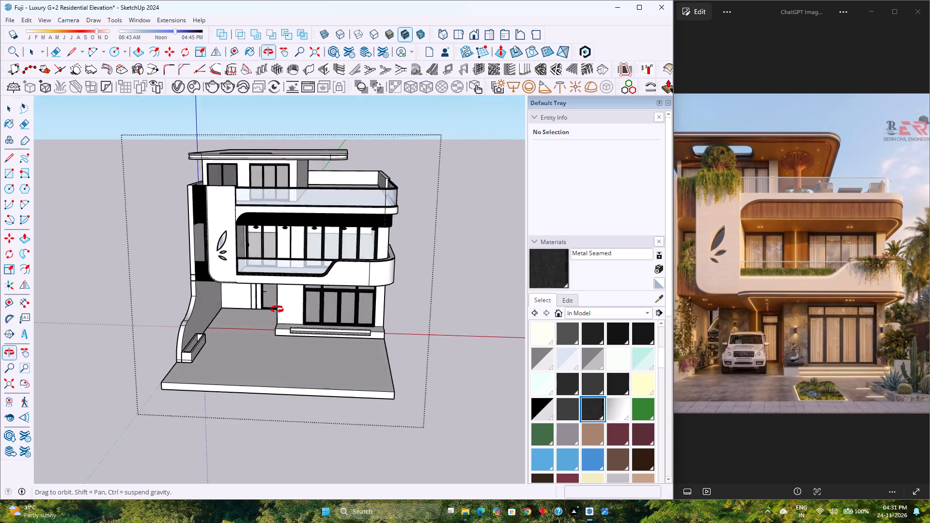
middle_drag(277, 309, 288, 377)
middle_click(288, 374)
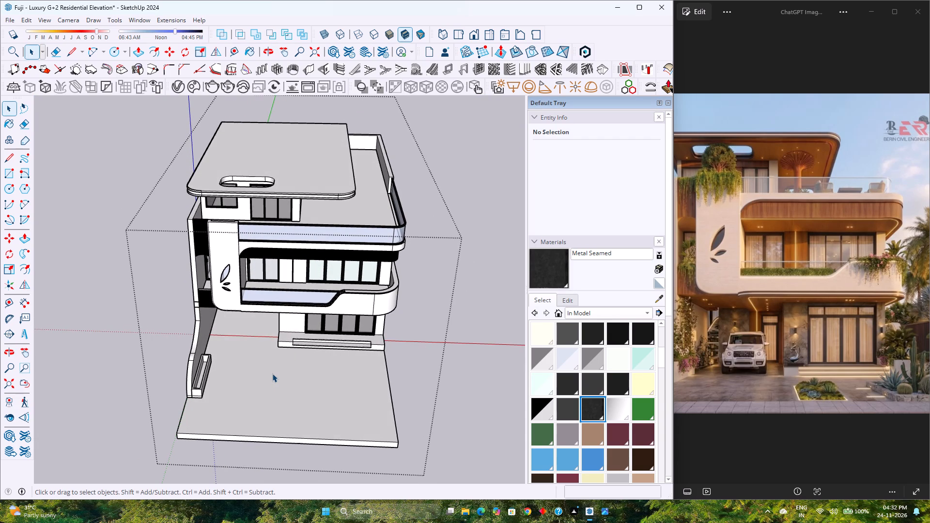
middle_drag(301, 416, 308, 333)
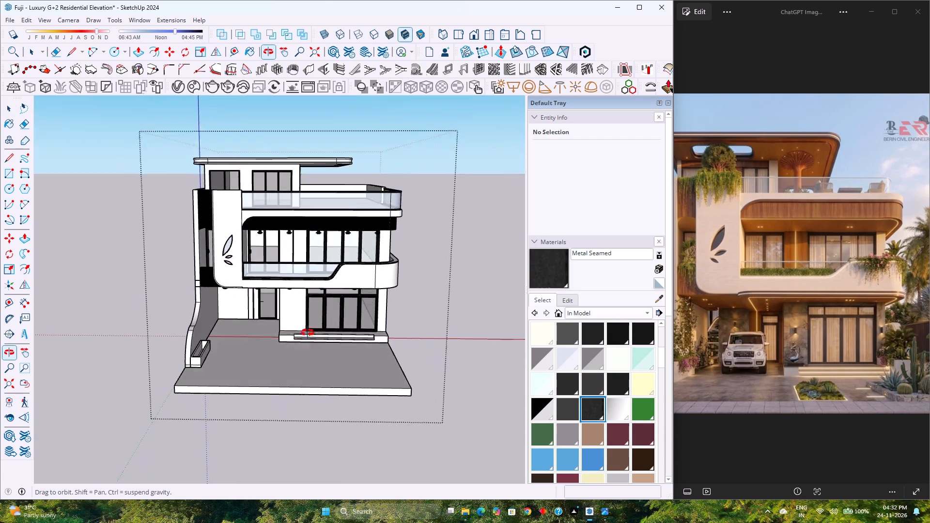
middle_drag(308, 333, 317, 310)
middle_click(317, 310)
middle_click(317, 310)
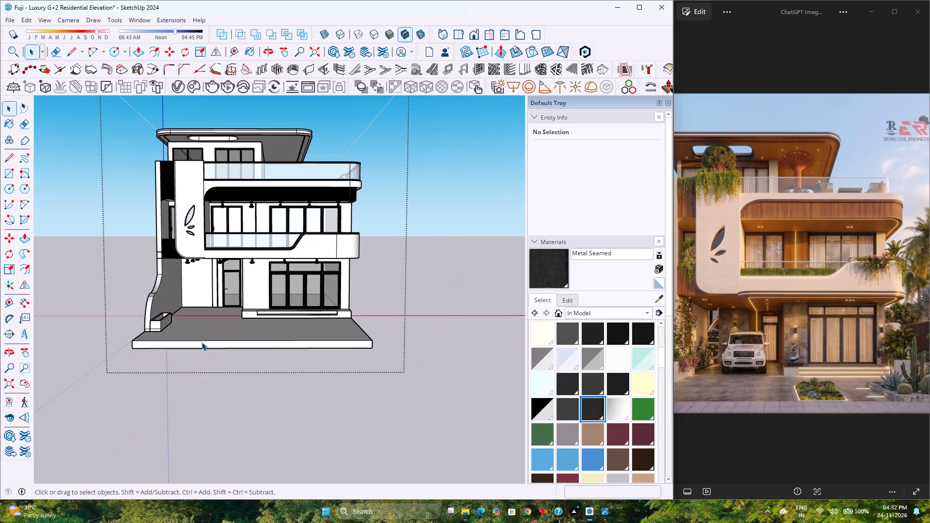
Place a guide on the driveway slab 11' from the side-wall planter's inner edge, towards the ground-floor window side.
scroll(185, 345, up, 3)
middle_drag(186, 344, 196, 480)
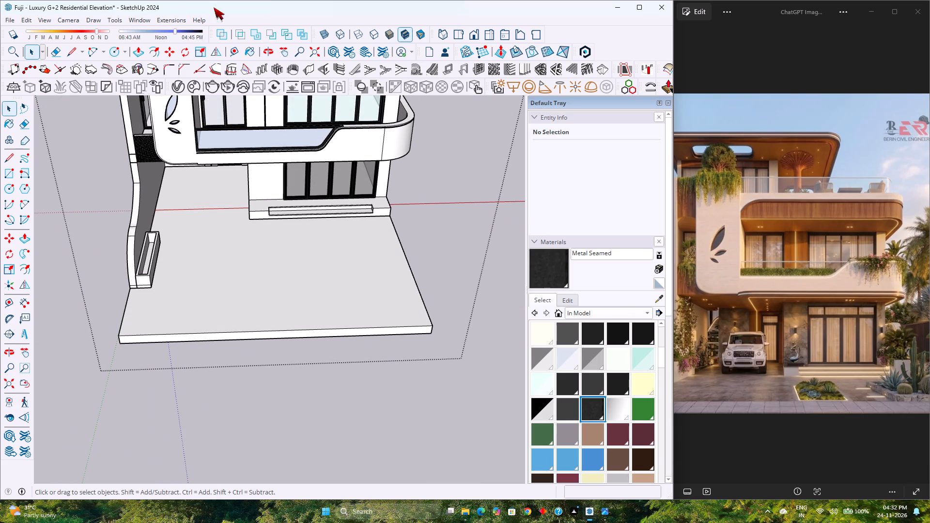
click(234, 46)
scroll(167, 255, up, 2)
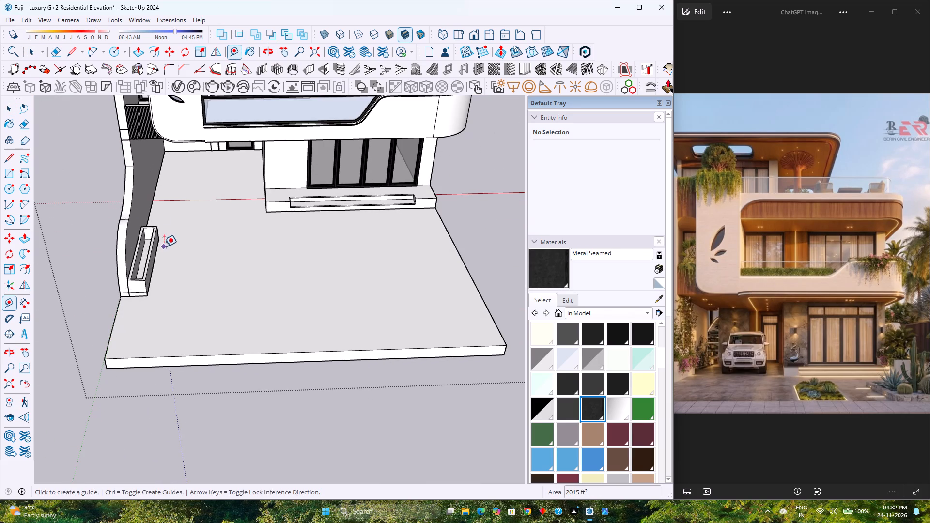
click(160, 244)
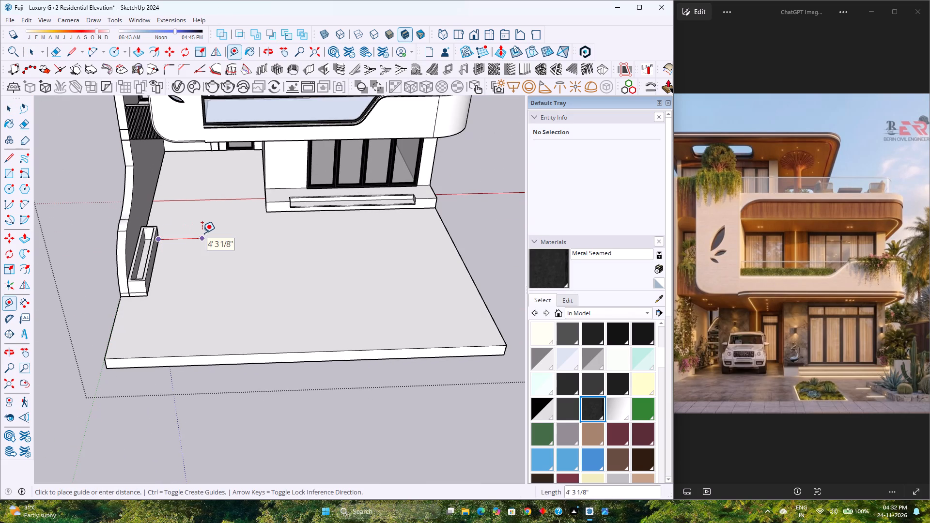
key(Escape)
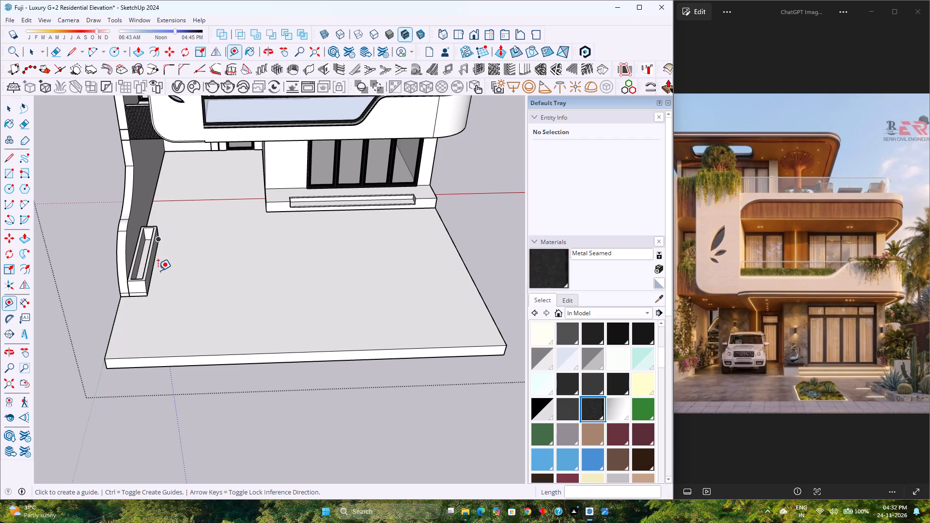
scroll(155, 268, up, 3)
click(154, 256)
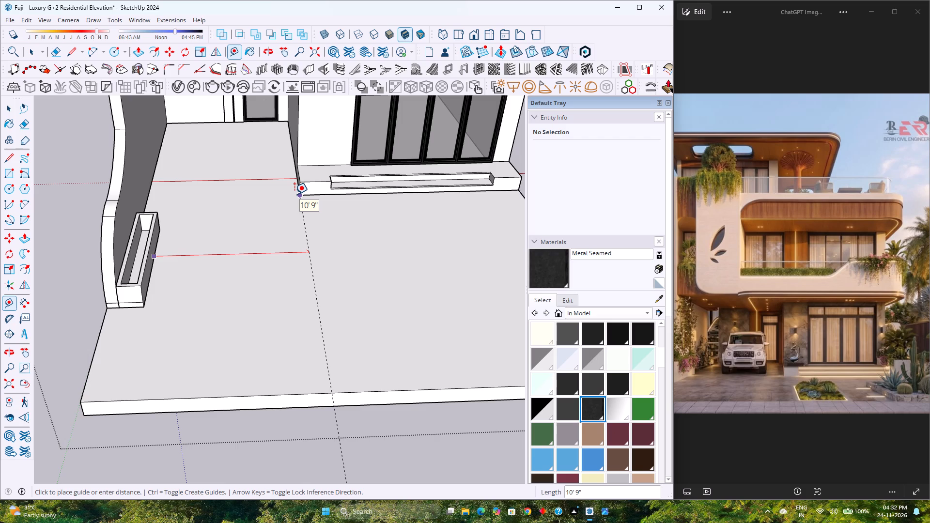
scroll(294, 194, down, 2)
scroll(294, 194, up, 2)
scroll(294, 194, down, 3)
scroll(294, 194, up, 4)
scroll(294, 194, down, 4)
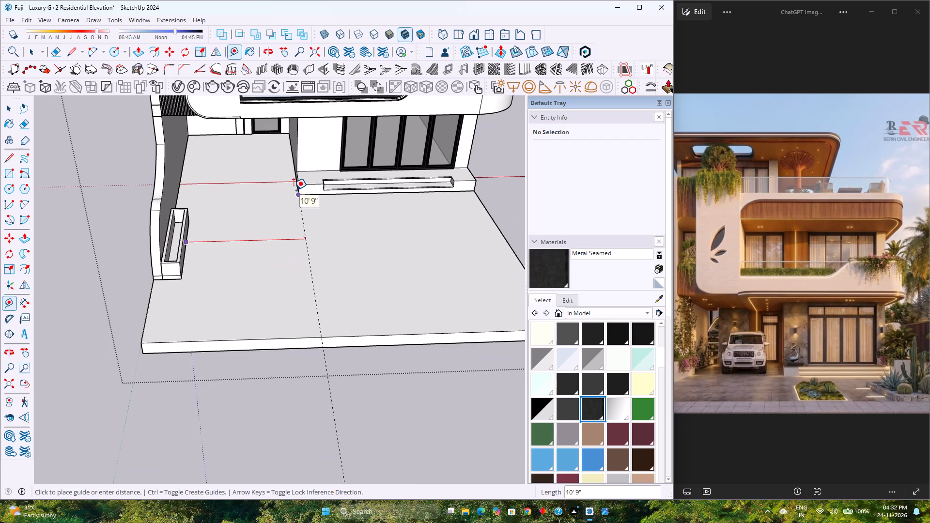
text(11)
key(apostrophe)
key(Return)
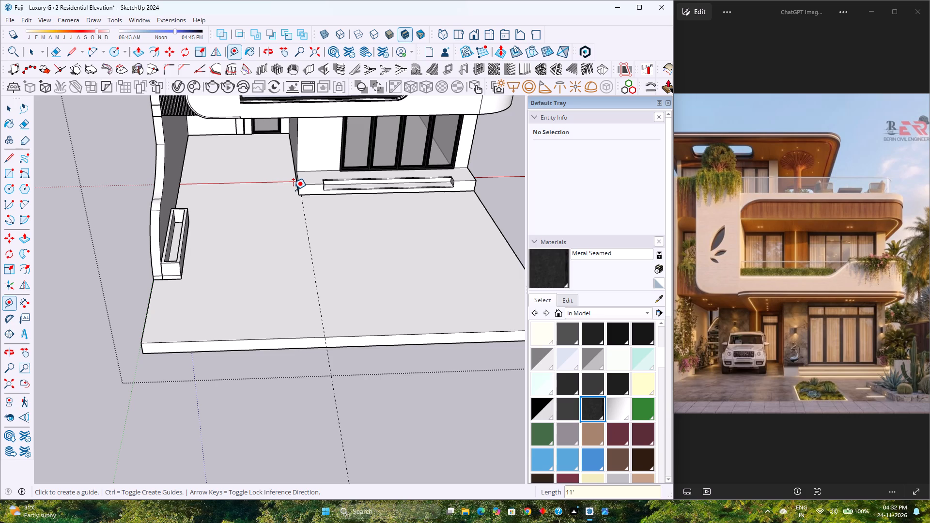
Place a second parallel guide on the slab 3'6" beyond the 11' guide, towards the ground-floor window side.
scroll(291, 230, down, 4)
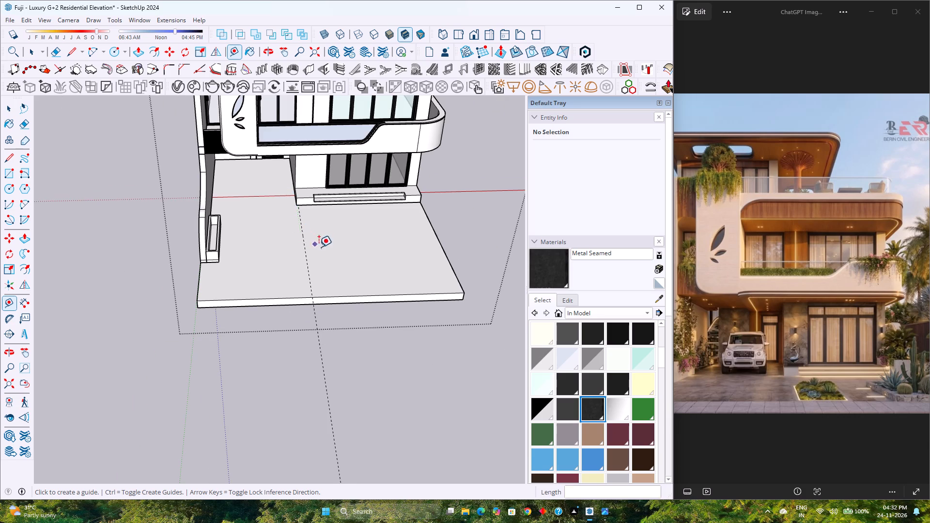
middle_drag(341, 252, 310, 323)
middle_click(310, 323)
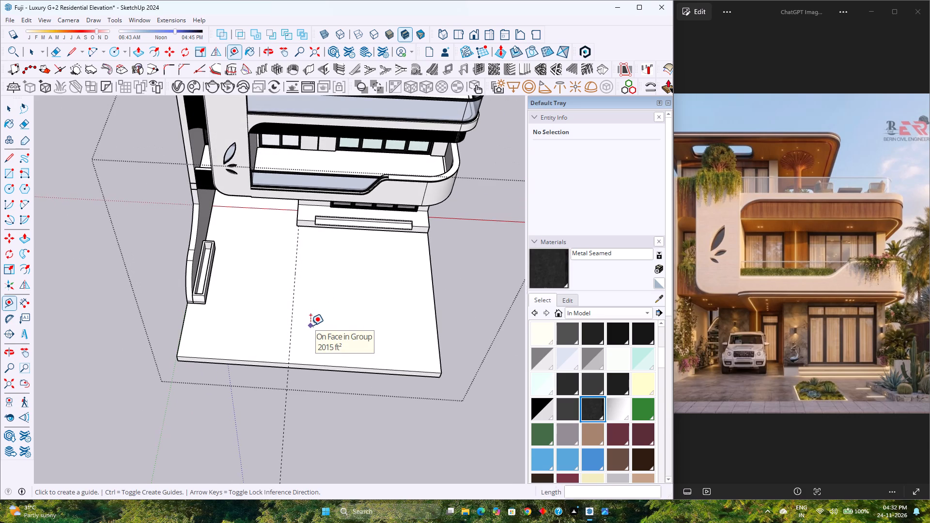
click(294, 309)
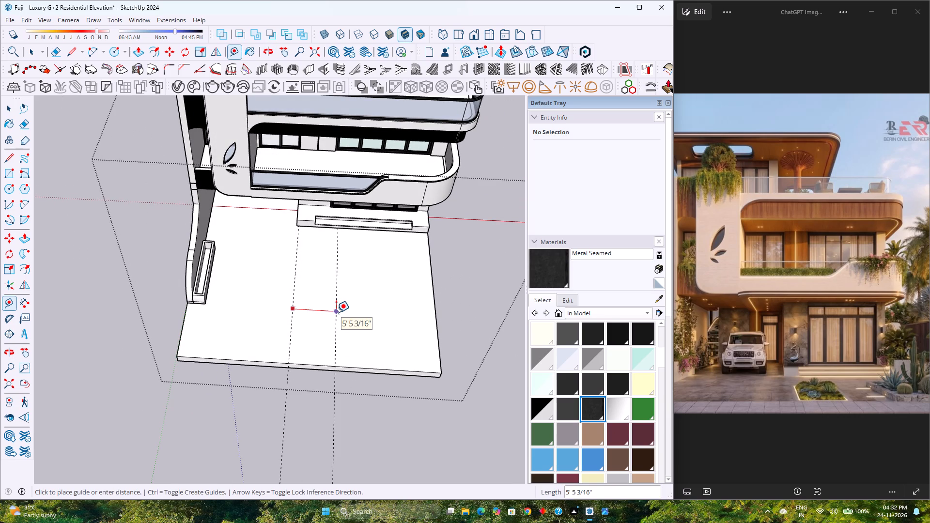
scroll(336, 312, up, 3)
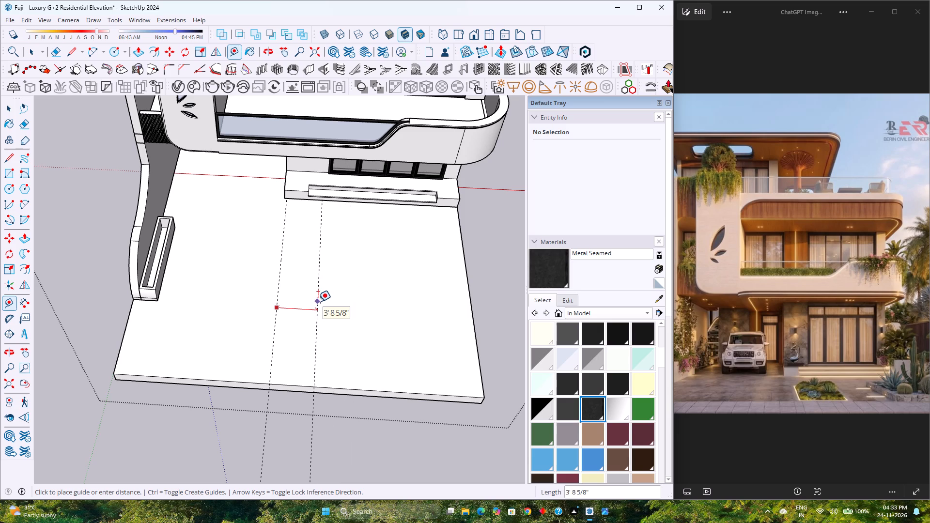
key(3)
key(apostrophe)
key(6)
key(Return)
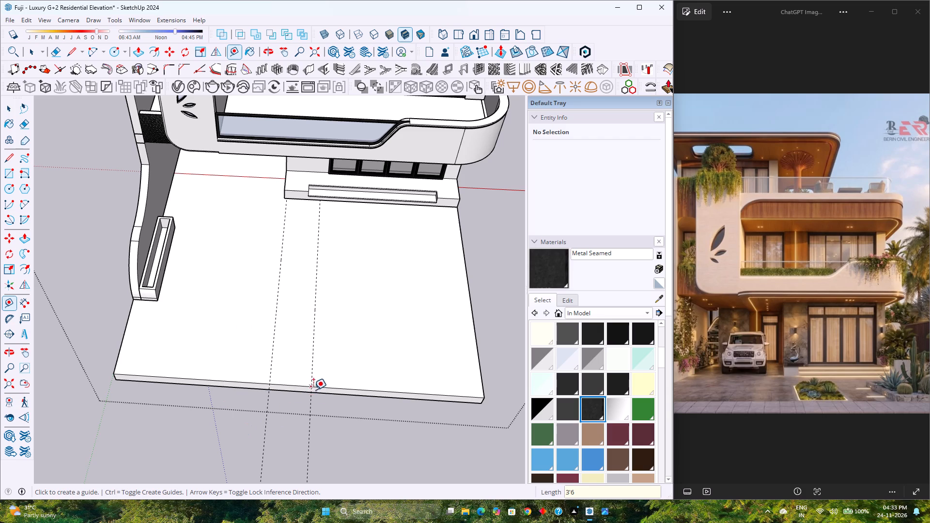
Place two crosswise guides on the slab, one 10' in from its front edge and another 6' from it towards that edge.
click(326, 385)
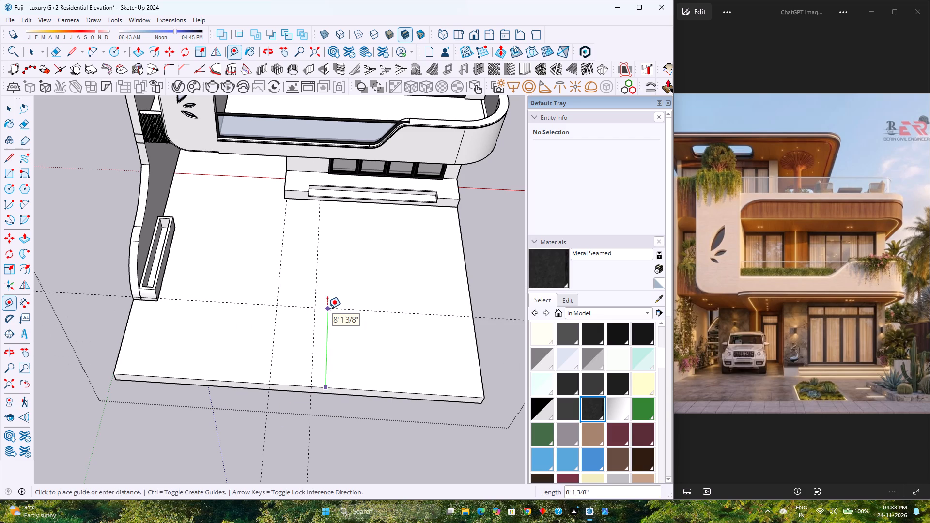
scroll(327, 308, up, 4)
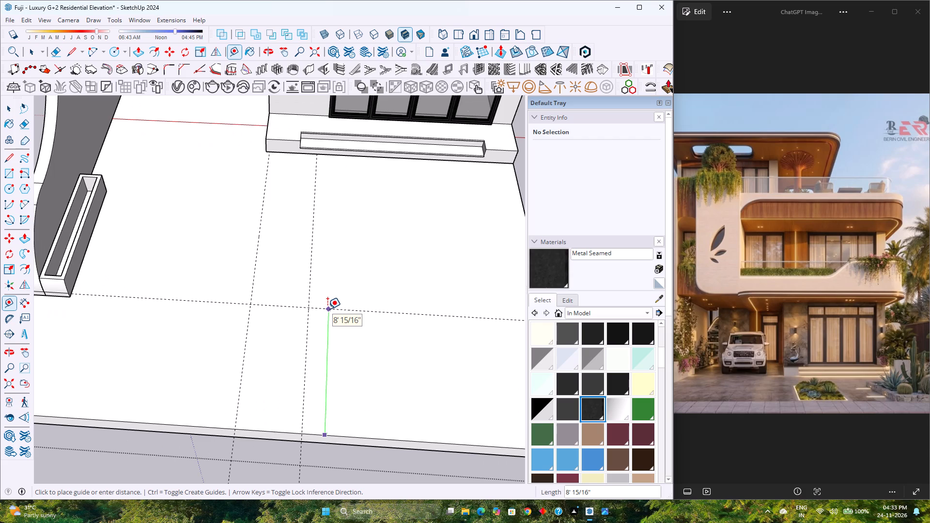
scroll(332, 281, down, 4)
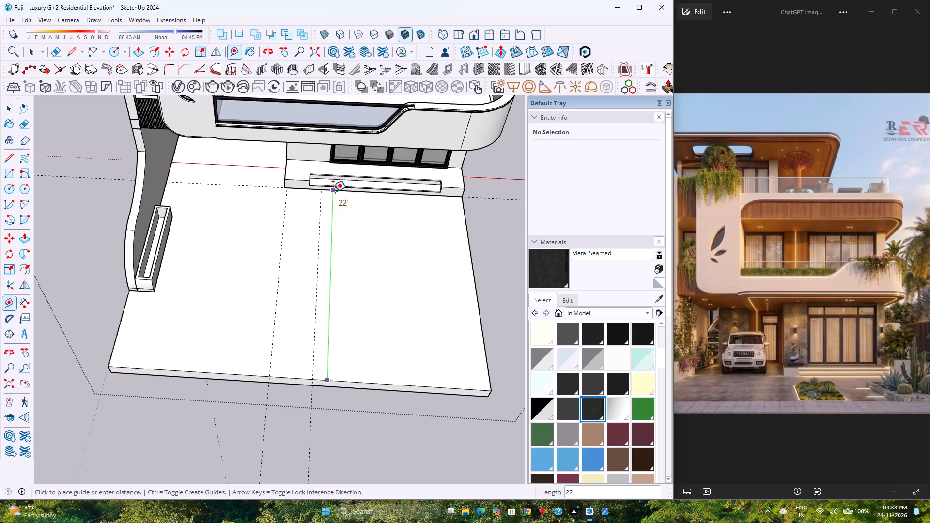
text(10')
key(Return)
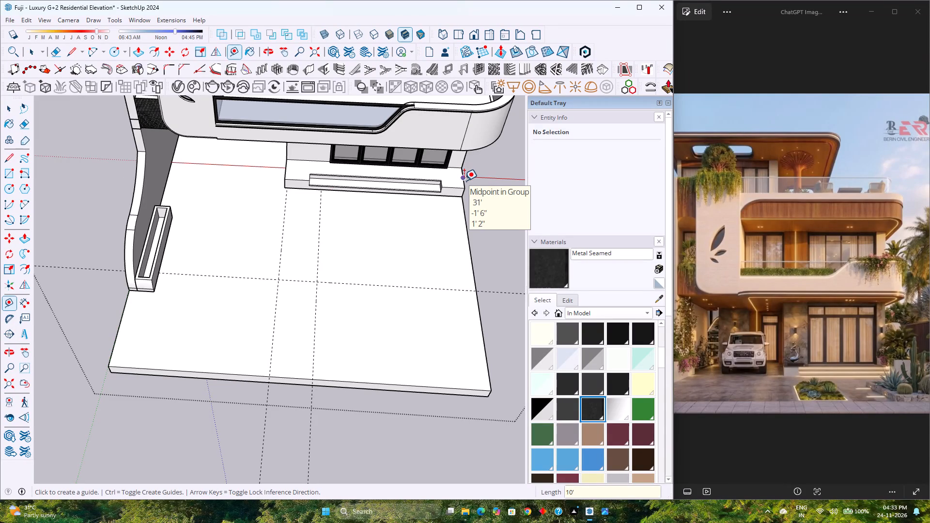
click(363, 287)
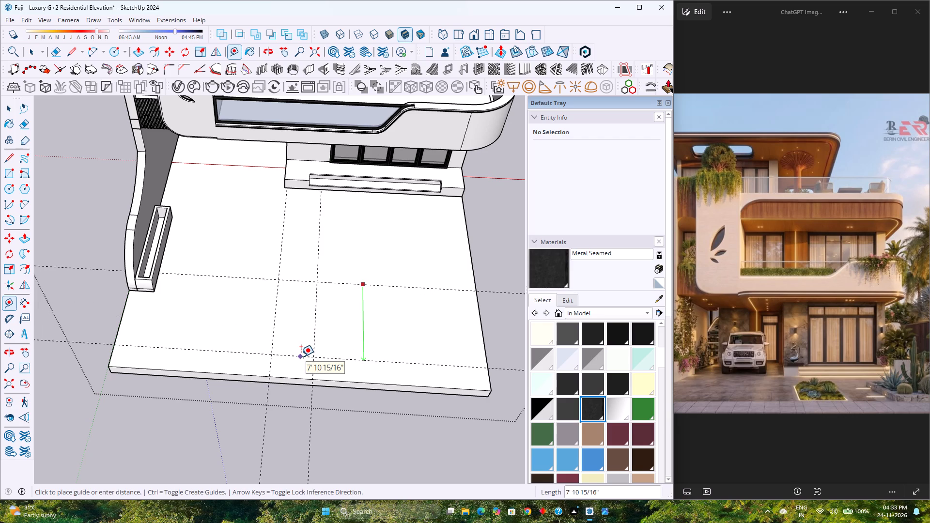
text(6')
key(Return)
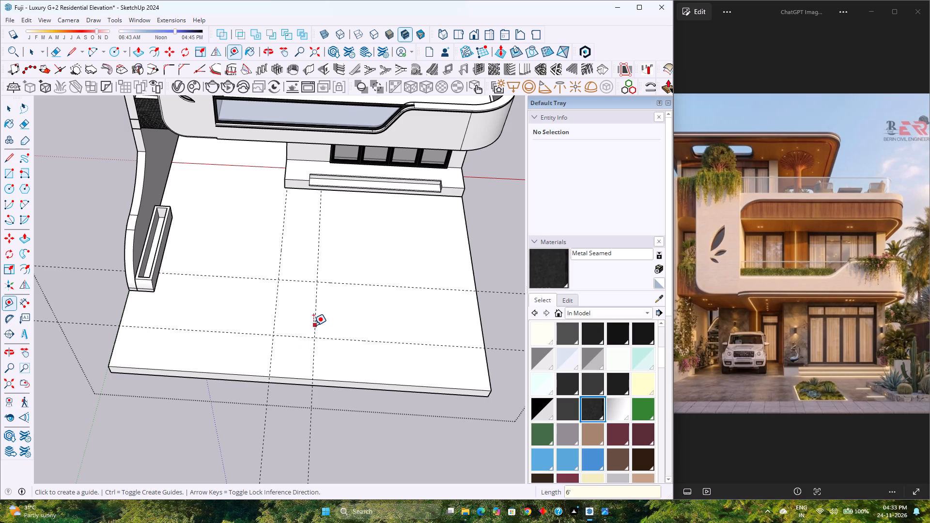
Place two more lengthwise guides on the slab, one 6' beyond the 3'6" guide and another 7' beyond that one.
click(313, 325)
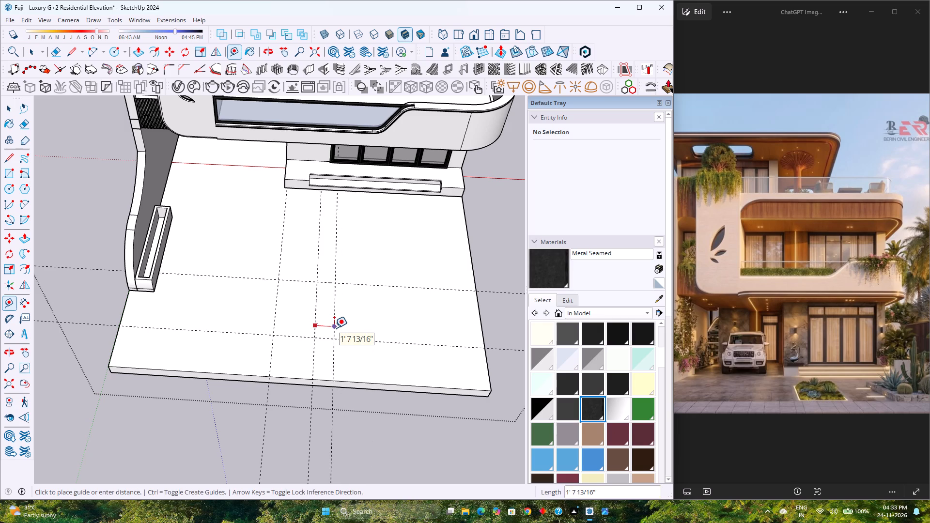
text(5')
key(Return)
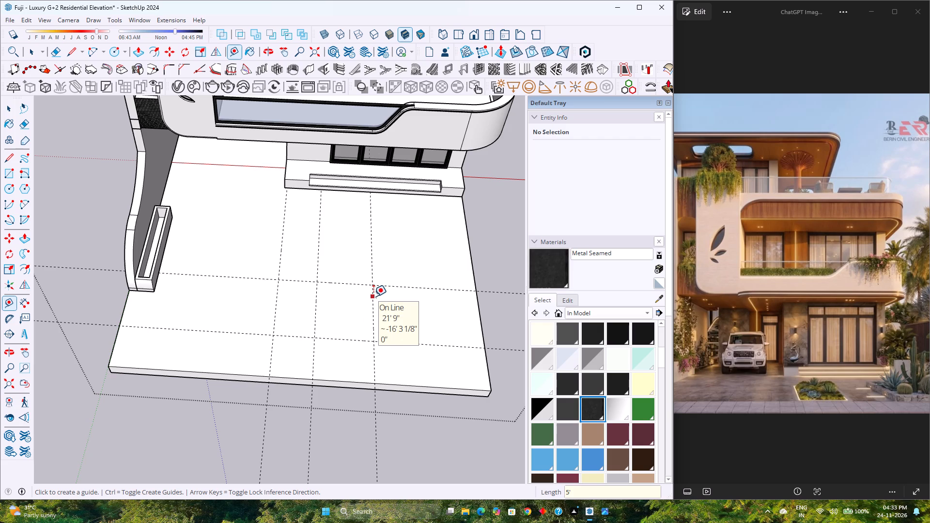
text(6')
key(Return)
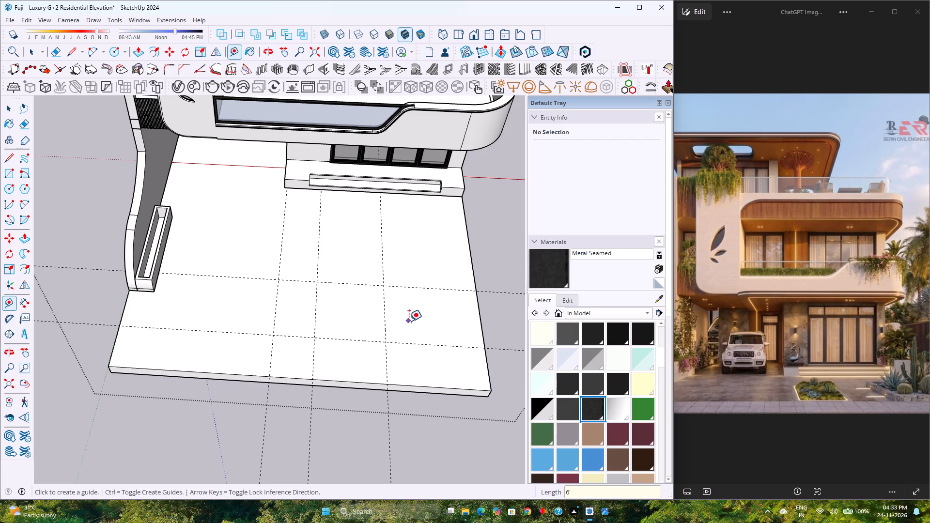
click(386, 308)
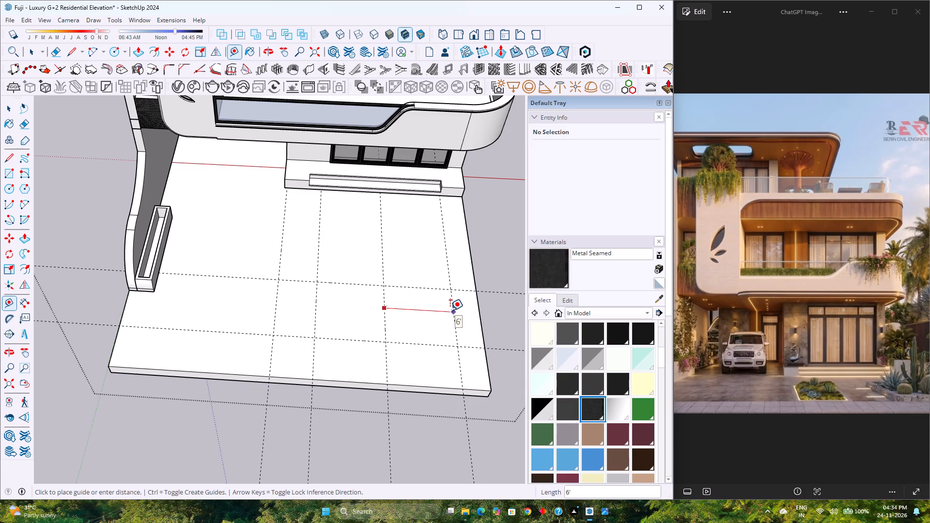
text(7')
key(Return)
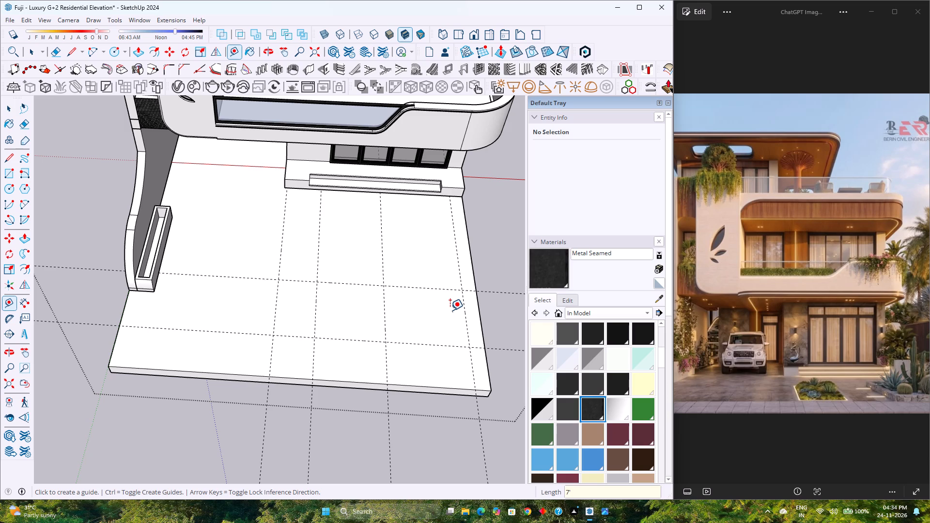
key(space)
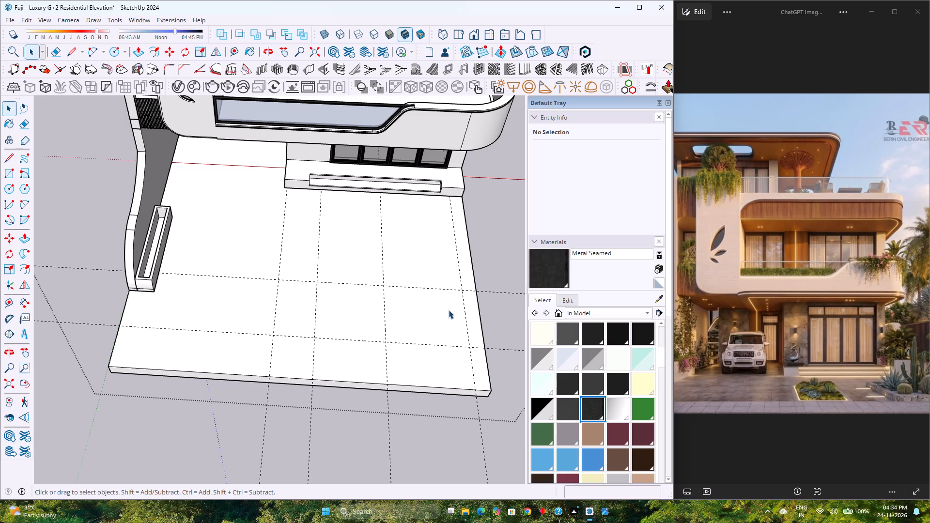
Inside the driveway slab group, draw a 6' by 3'6" rectangle in the guide cell formed by the 3'6"-spaced guides and the two crosswise guides.
scroll(414, 321, down, 2)
middle_drag(412, 321, 313, 229)
middle_click(314, 229)
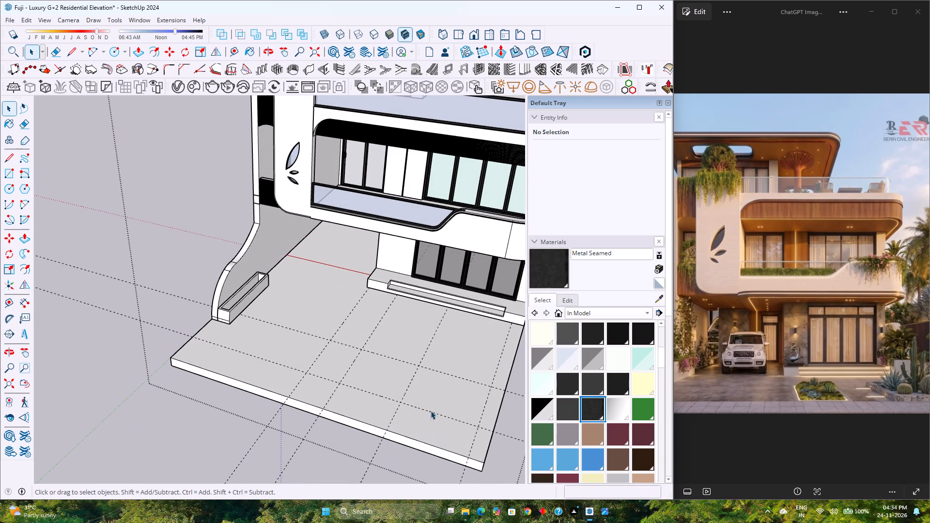
scroll(363, 384, up, 5)
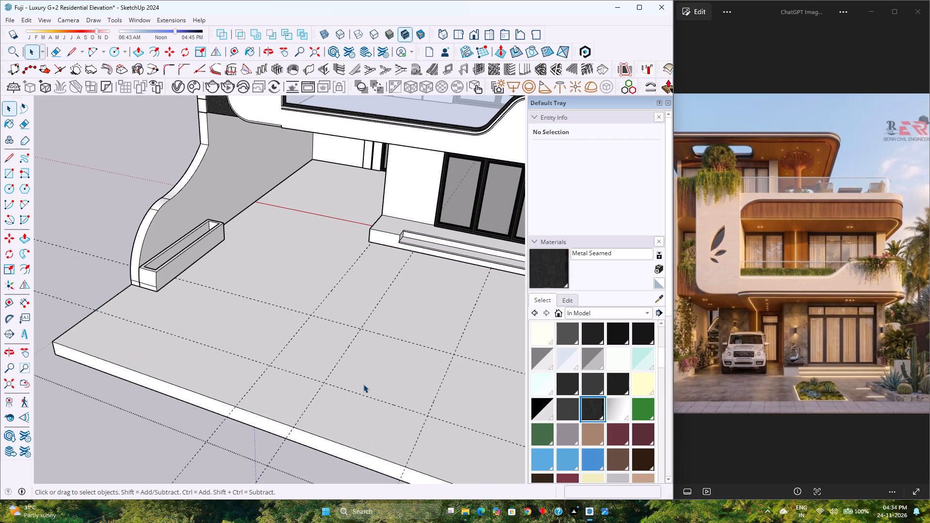
scroll(325, 384, up, 2)
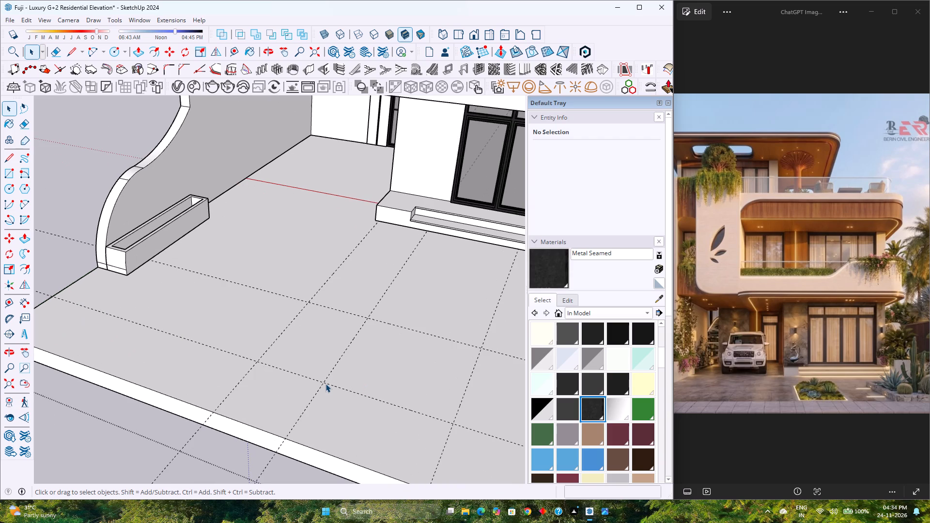
scroll(325, 384, down, 2)
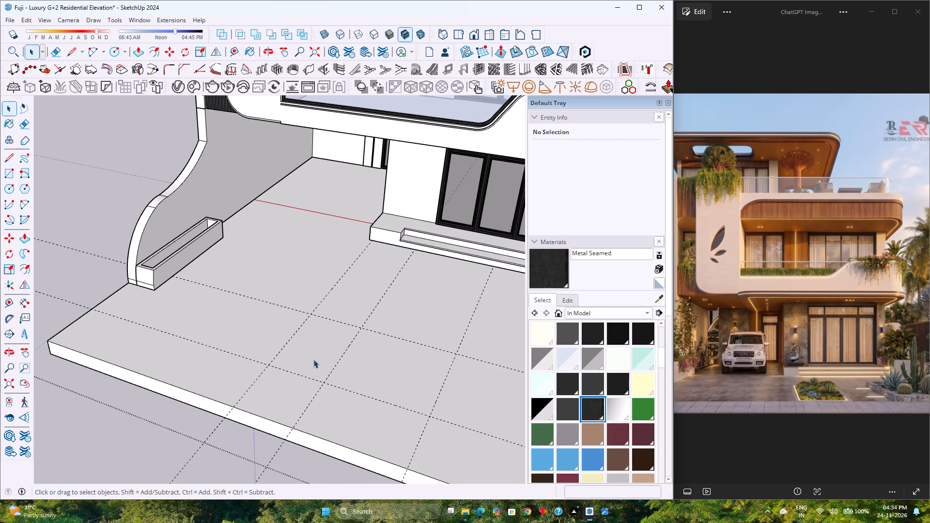
click(313, 359)
double_click(314, 357)
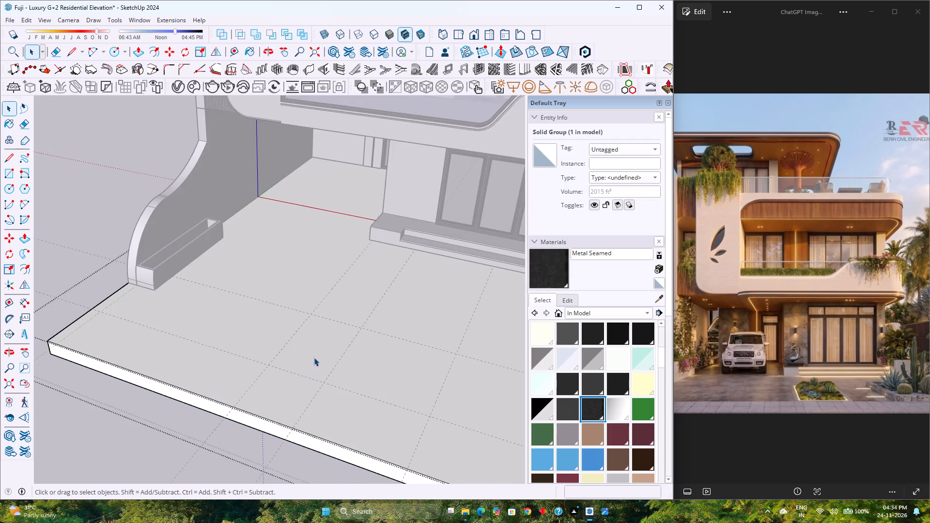
scroll(314, 357, up, 2)
middle_drag(314, 357, 345, 446)
scroll(339, 426, down, 4)
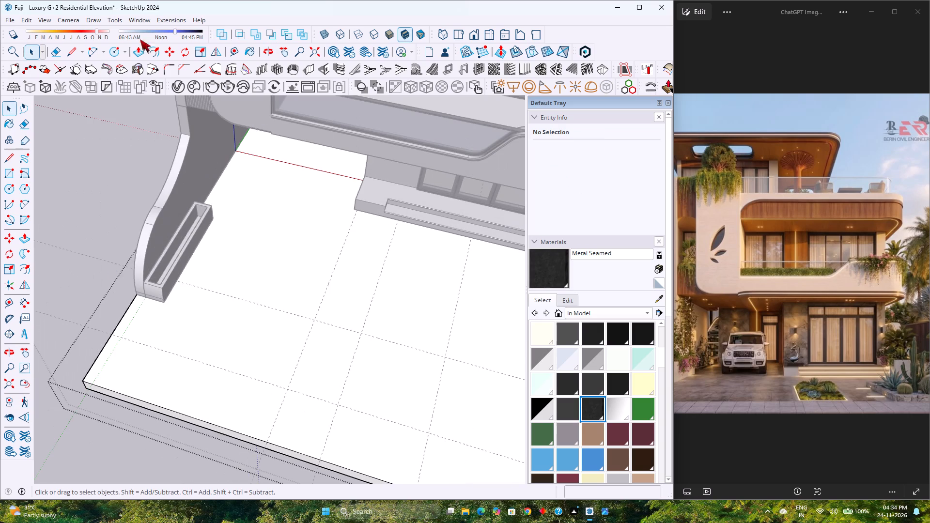
click(125, 52)
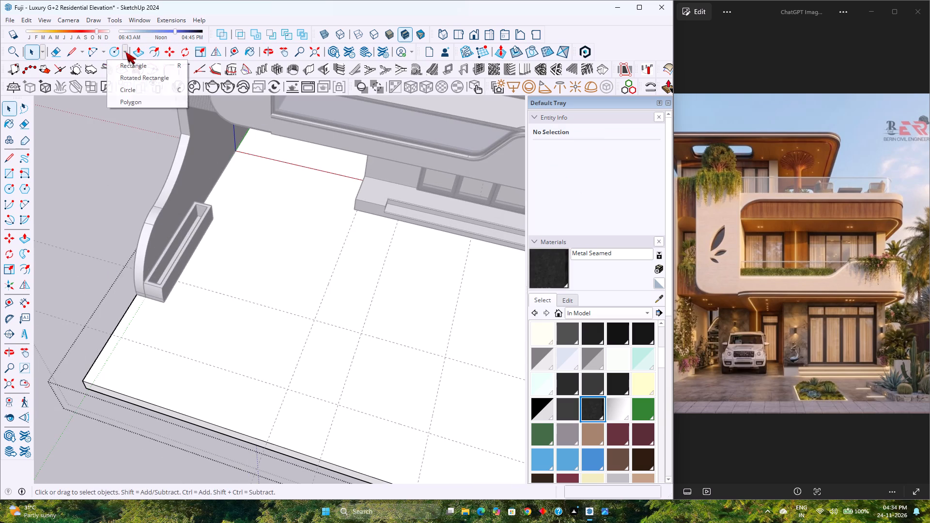
click(131, 69)
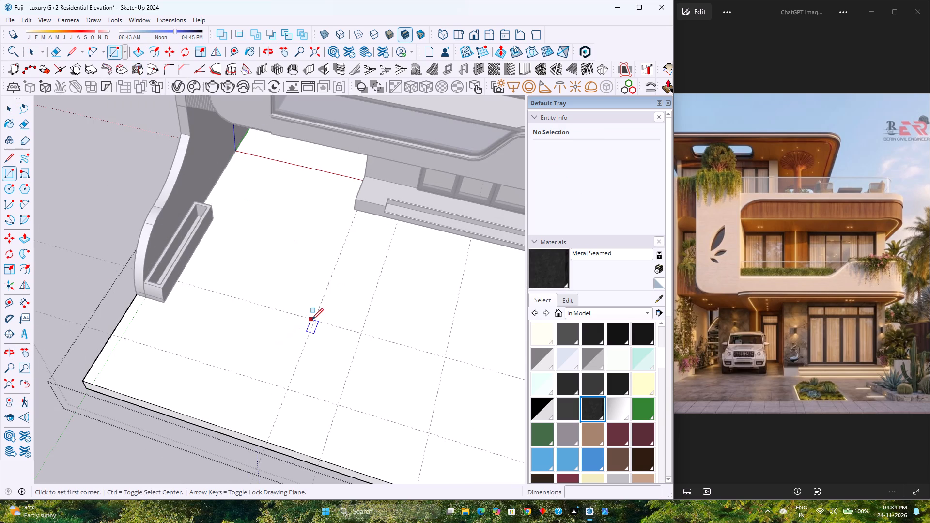
click(312, 320)
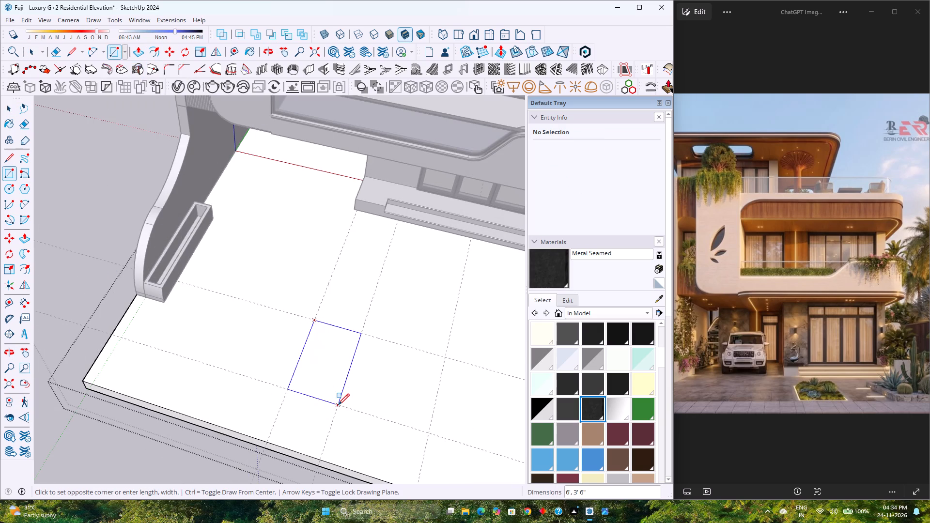
click(339, 405)
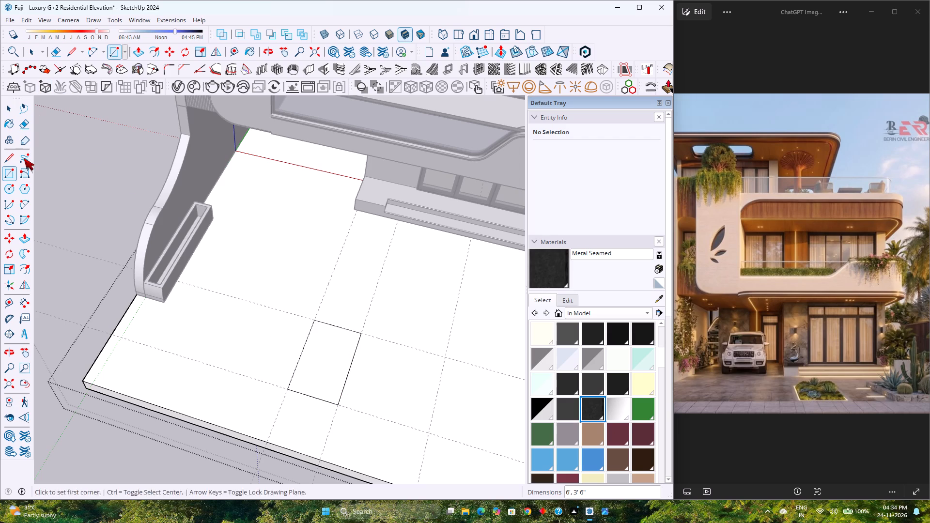
Add outward semicircular arcs with a 1'9" bulge on both 3'6" ends of the rectangle.
click(91, 55)
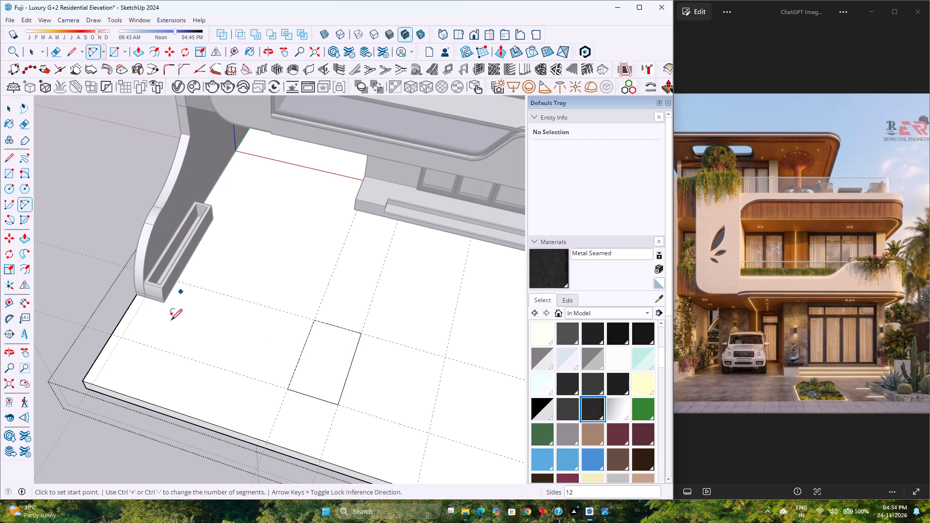
click(288, 389)
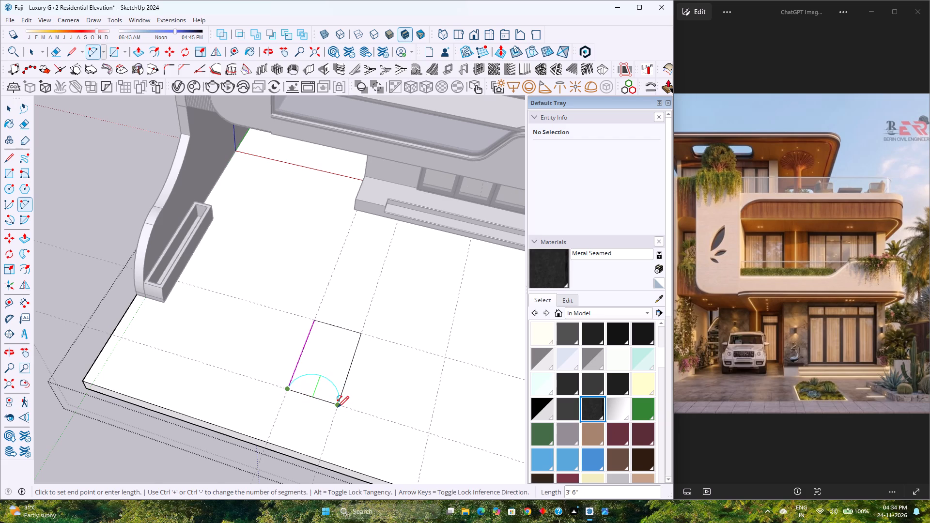
click(338, 407)
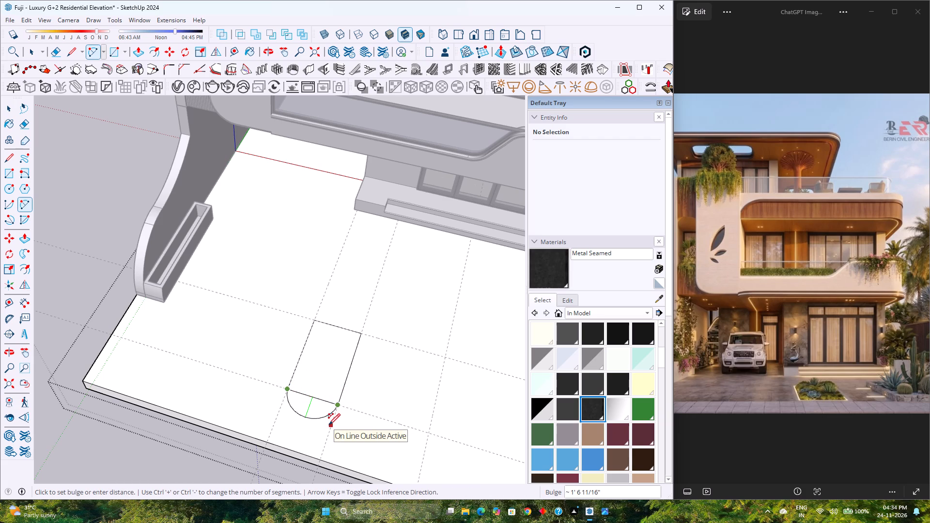
click(329, 426)
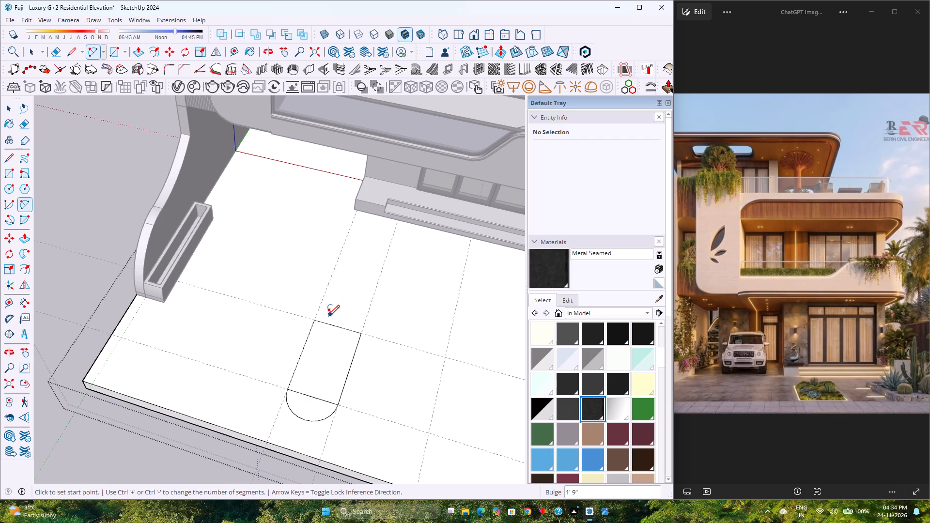
click(317, 319)
click(364, 332)
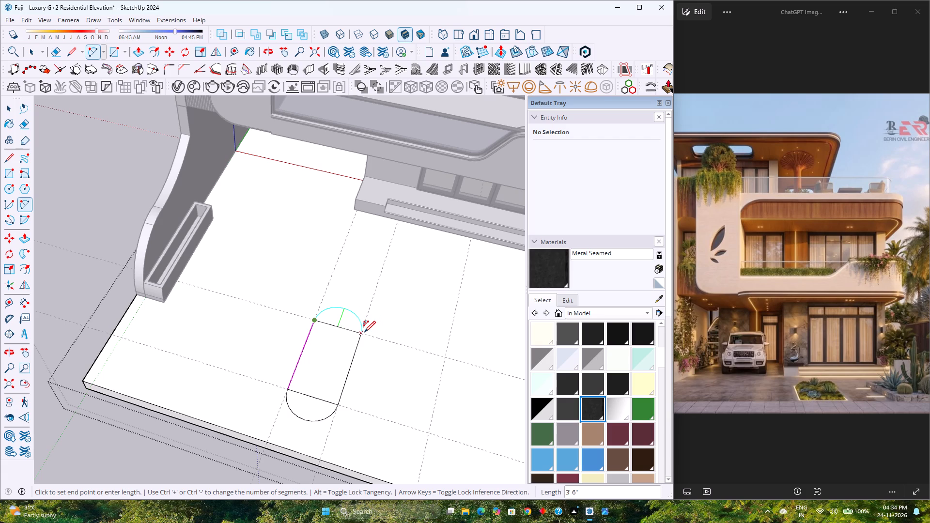
click(364, 332)
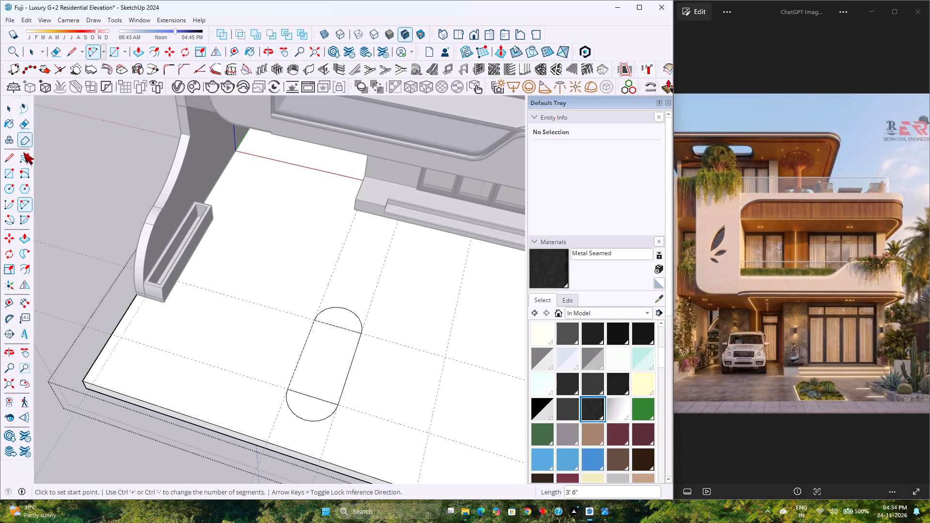
Erase the two straight lines between the arcs and the rectangle to leave a single capsule outline.
click(24, 126)
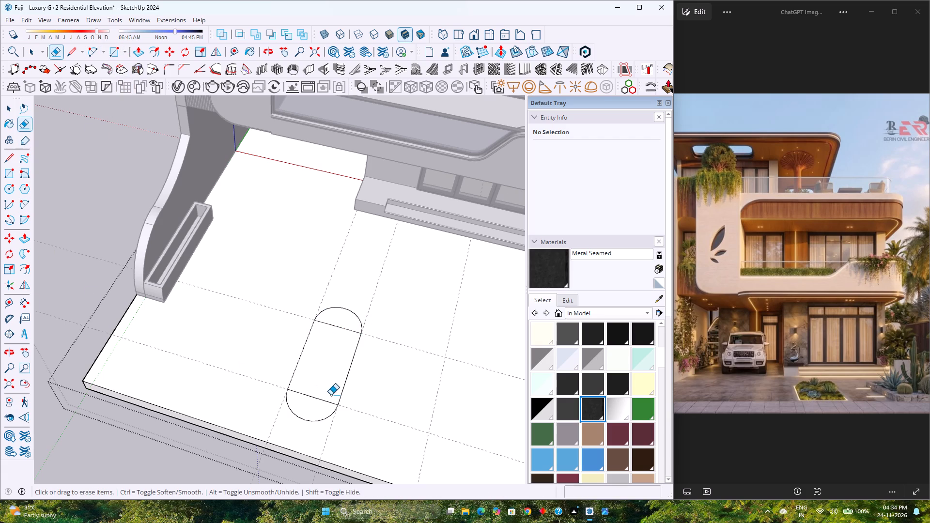
click(316, 398)
drag(337, 321, 337, 327)
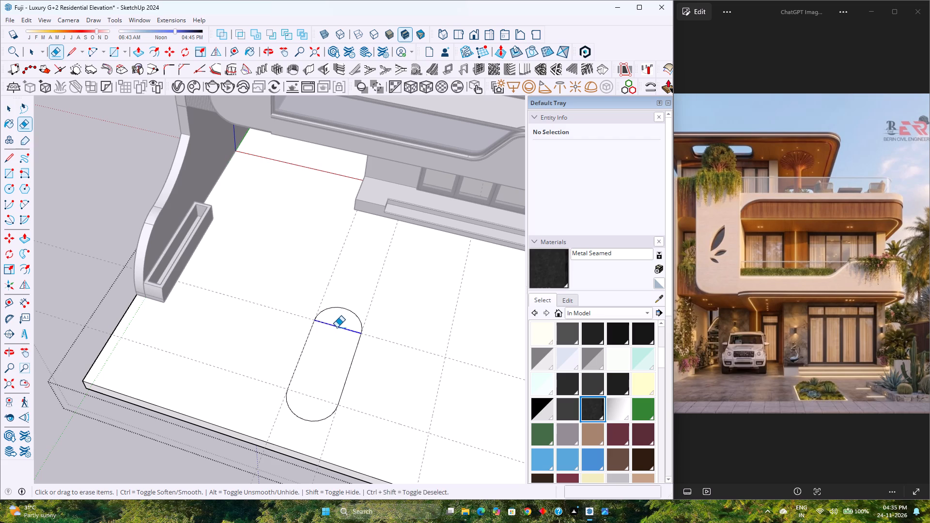
Set both end arcs of the capsule outline to 120 segments.
key(space)
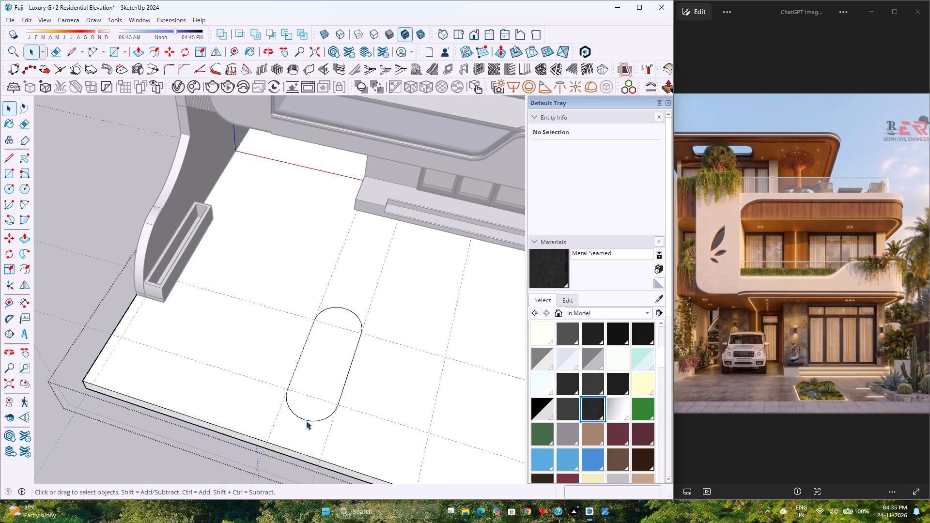
click(324, 420)
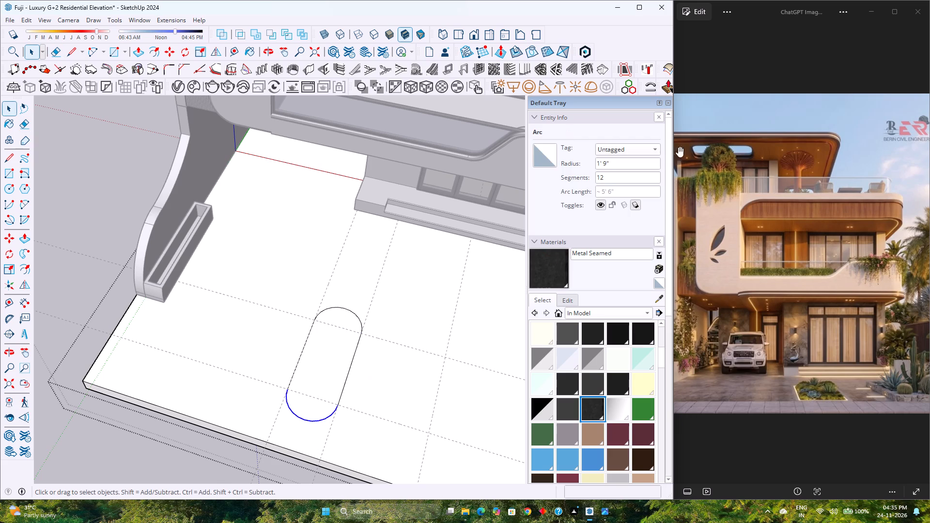
click(622, 182)
key(0)
key(Return)
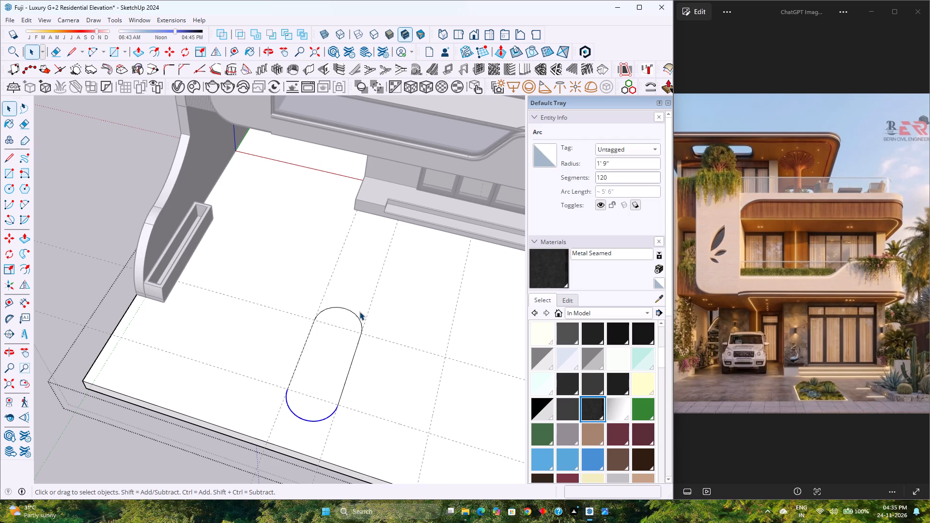
click(356, 316)
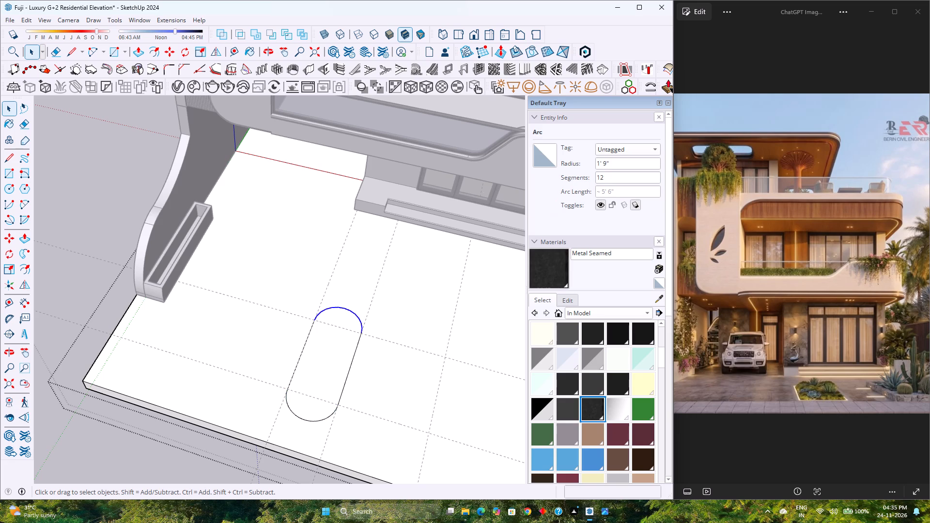
click(611, 181)
key(0)
key(Return)
Offset the capsule outline outward by 4" to form a border band around it.
click(321, 369)
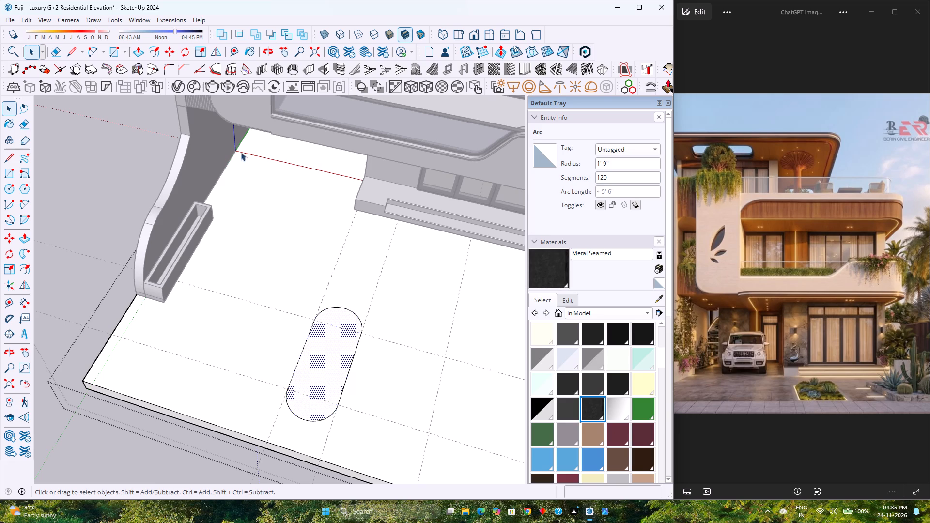
click(156, 50)
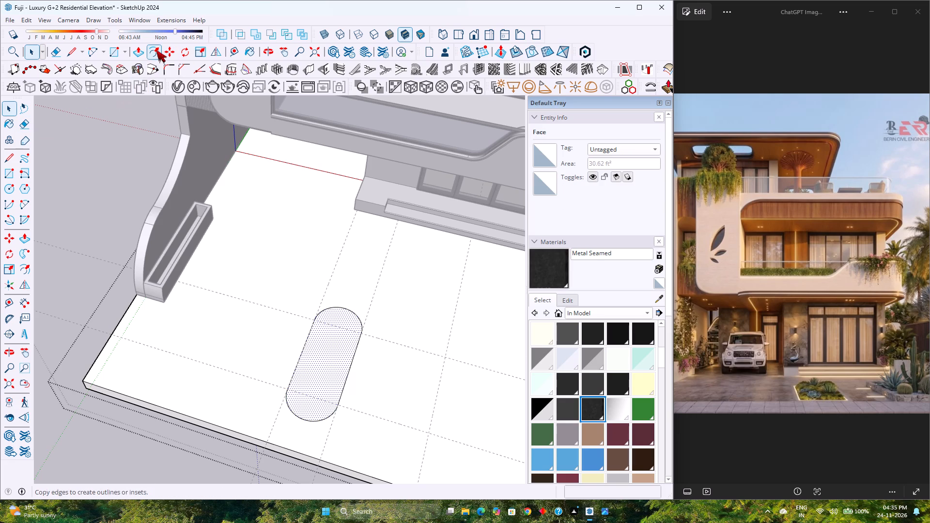
click(307, 347)
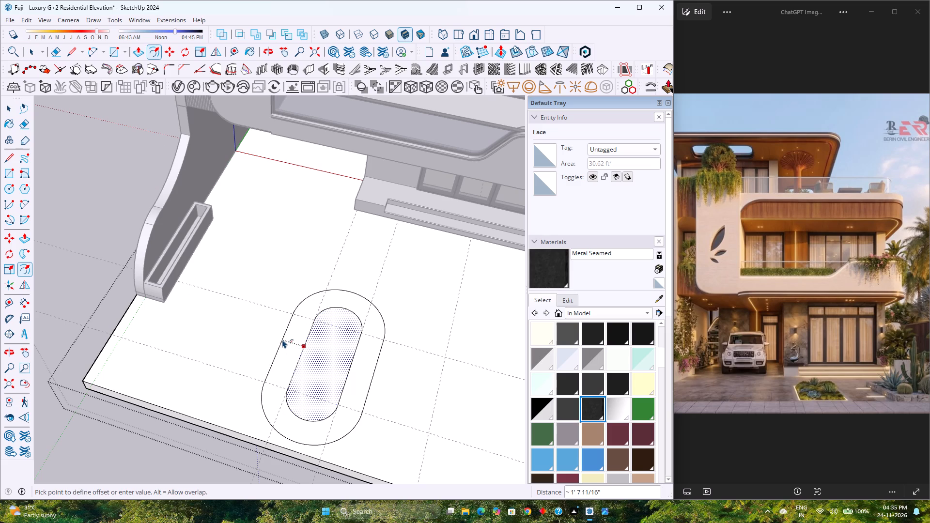
key(3)
key(Return)
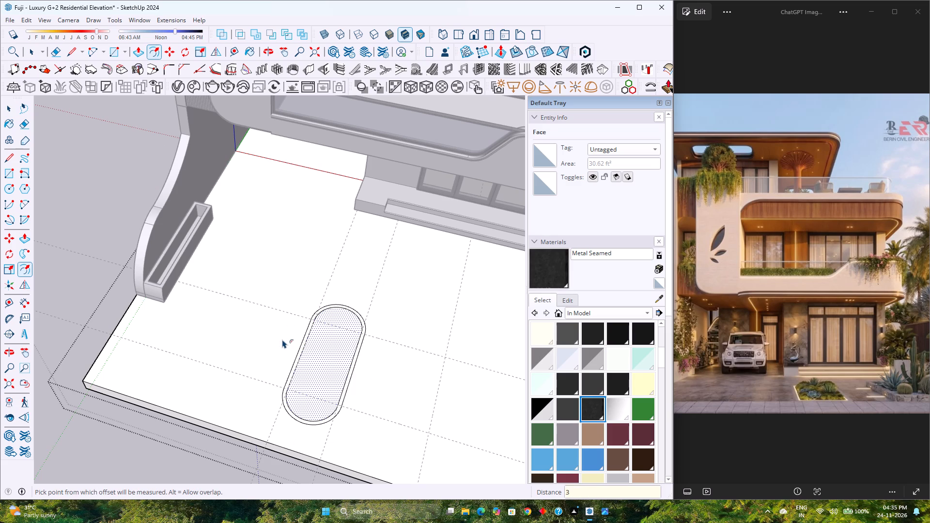
key(4)
key(Return)
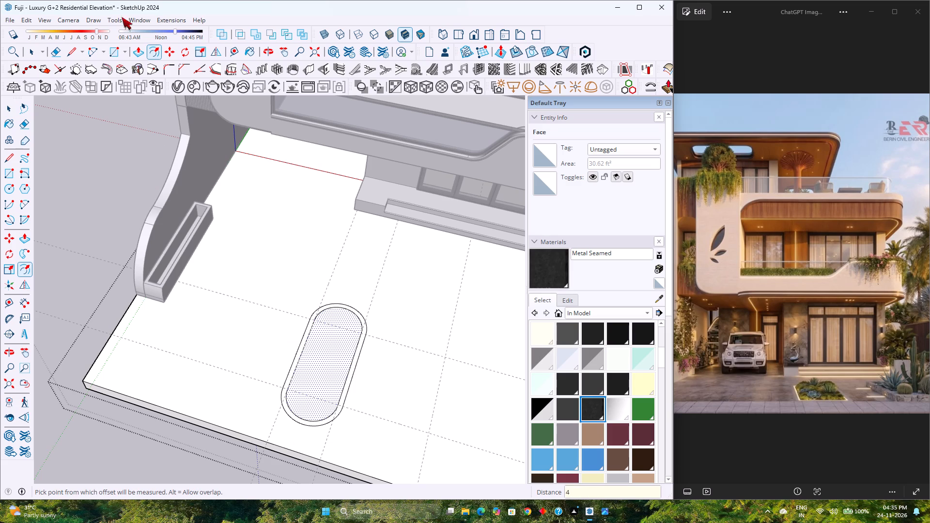
Push the inner capsule face 4" down into the driveway slab to form the planting bed recess.
click(138, 50)
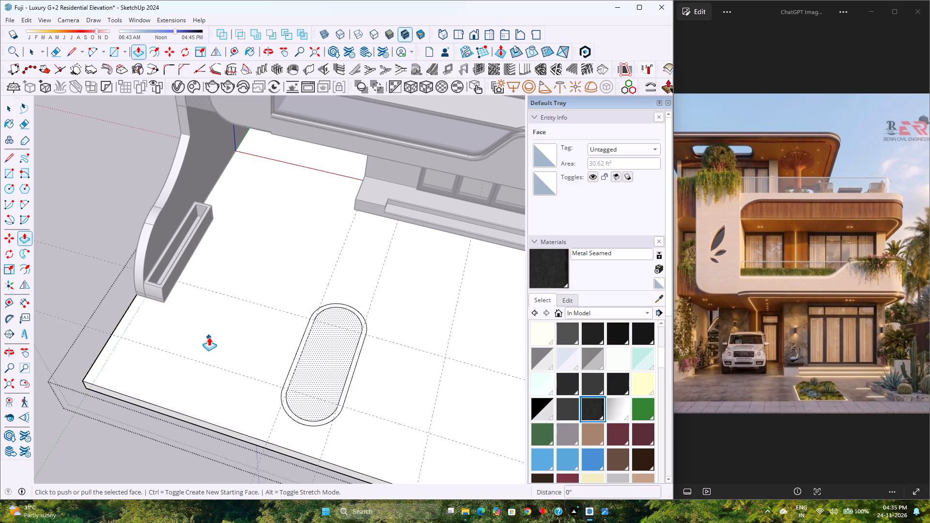
key(Escape)
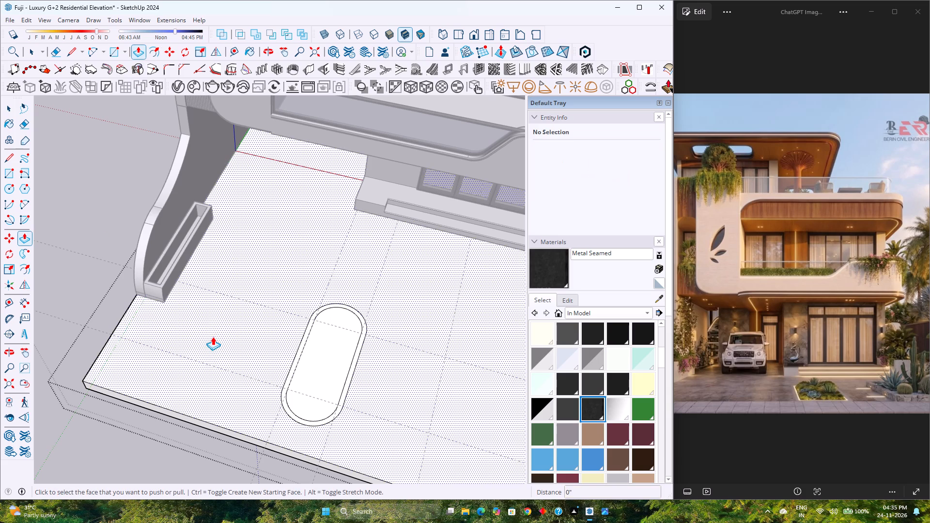
scroll(311, 404, up, 3)
middle_drag(308, 405, 358, 315)
middle_click(358, 315)
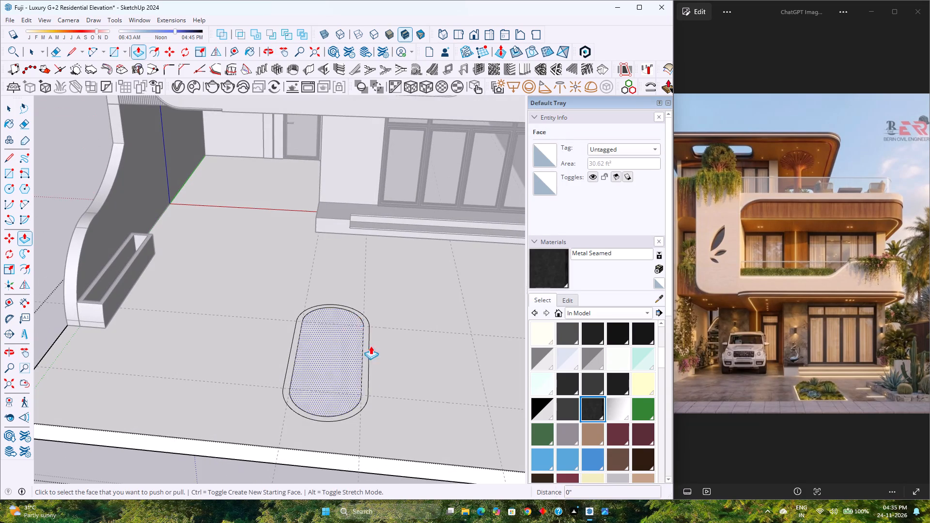
click(332, 388)
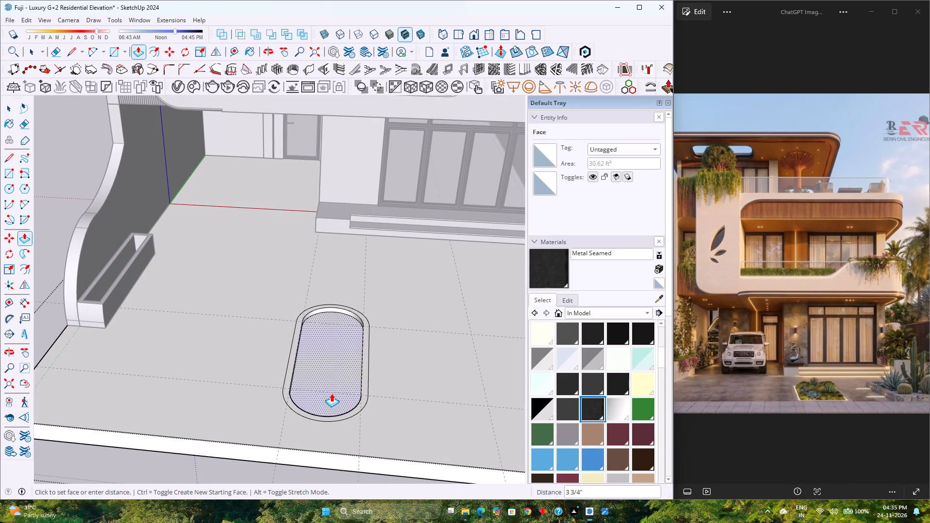
key(4)
key(Return)
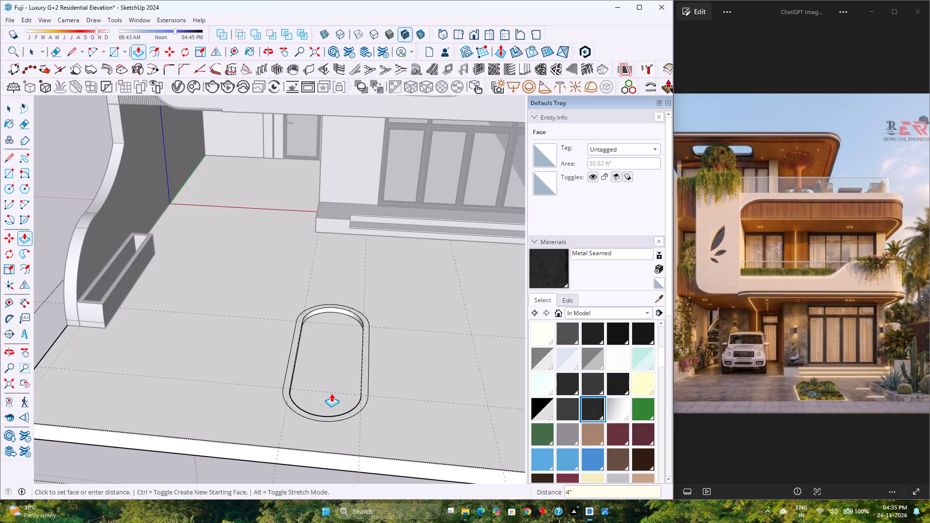
Raise the capsule-shaped border band 3" above the driveway slab to form the planting bed curb.
click(363, 400)
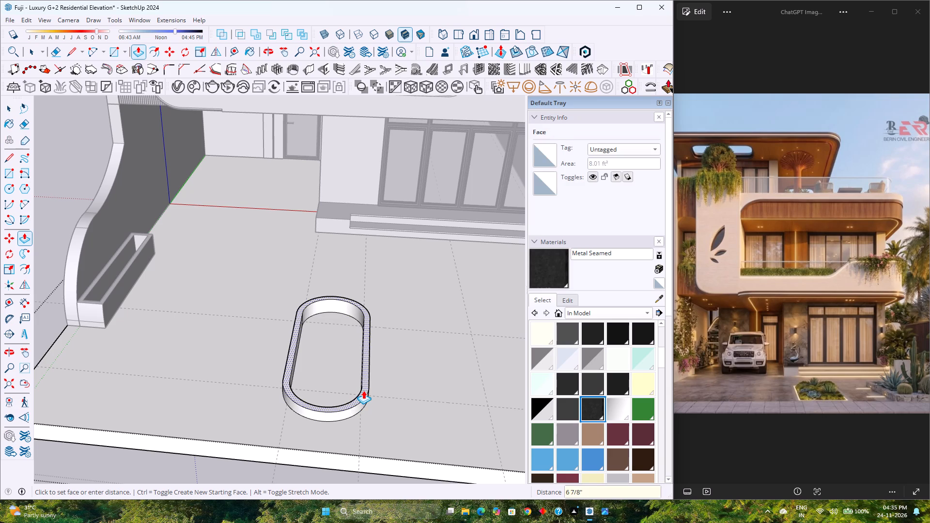
key(3)
key(Return)
Raise the recessed floor face inside the capsule planting bed by 1".
scroll(363, 390, down, 2)
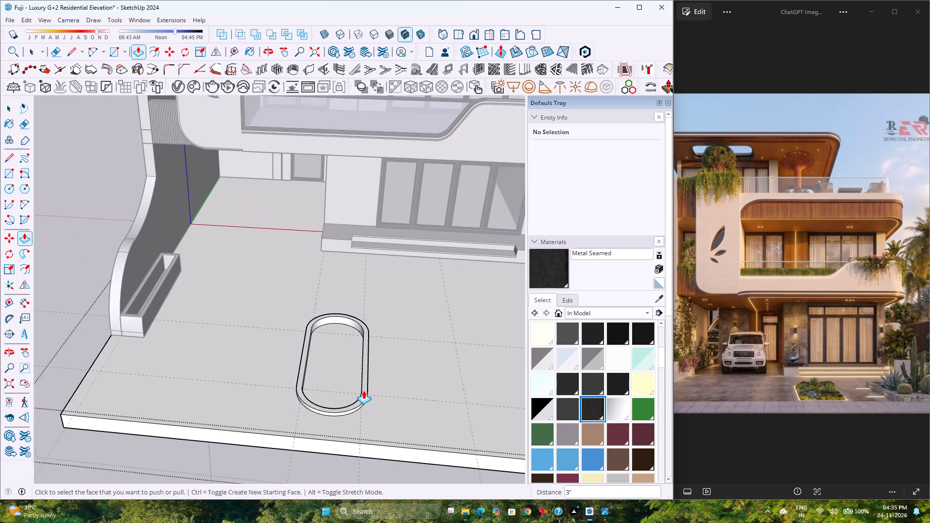
scroll(353, 394, up, 3)
middle_drag(354, 400, 384, 291)
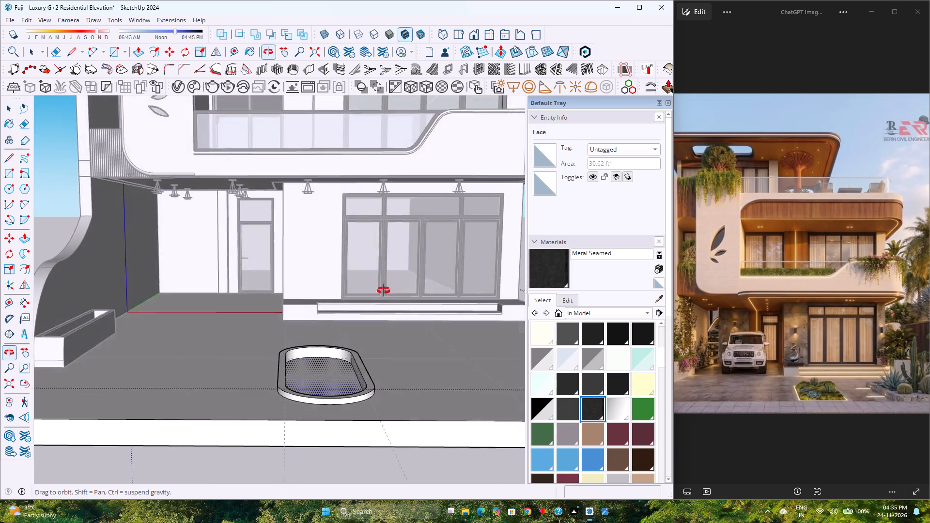
middle_drag(384, 291, 144, 323)
scroll(151, 340, down, 3)
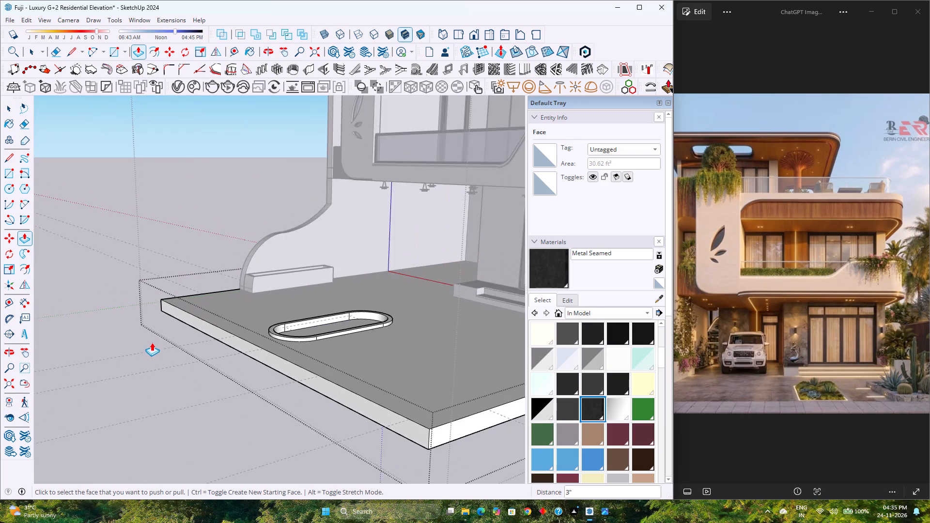
scroll(152, 342, down, 5)
middle_drag(221, 368, 302, 393)
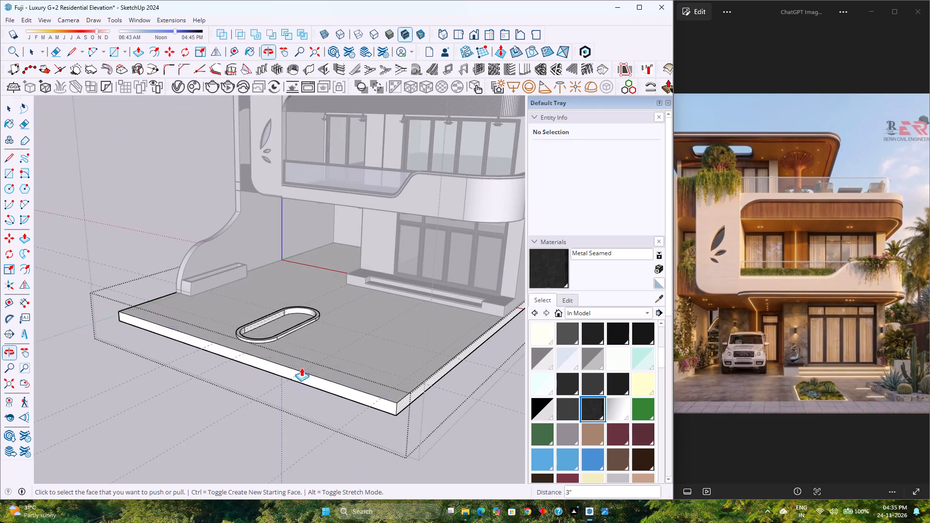
scroll(300, 360, up, 3)
scroll(212, 297, up, 8)
middle_drag(212, 297, 239, 408)
middle_click(239, 408)
scroll(252, 393, down, 7)
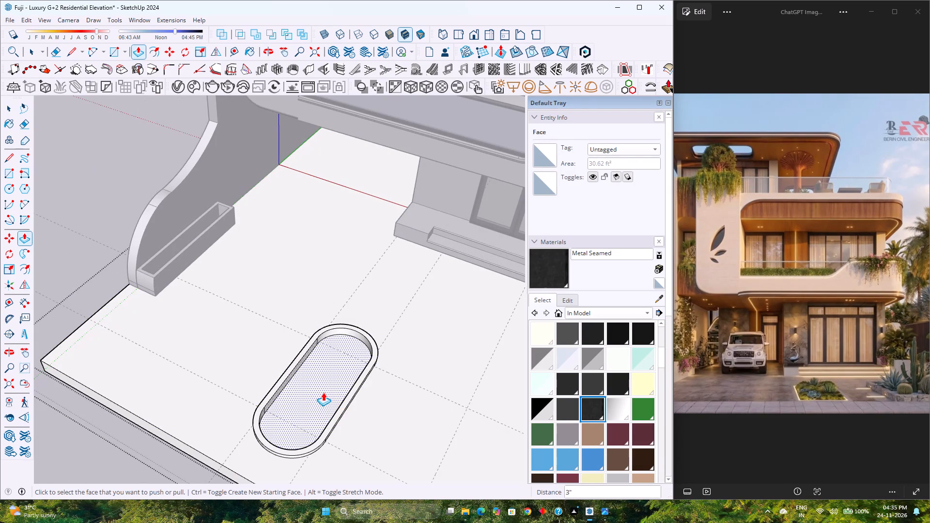
click(323, 392)
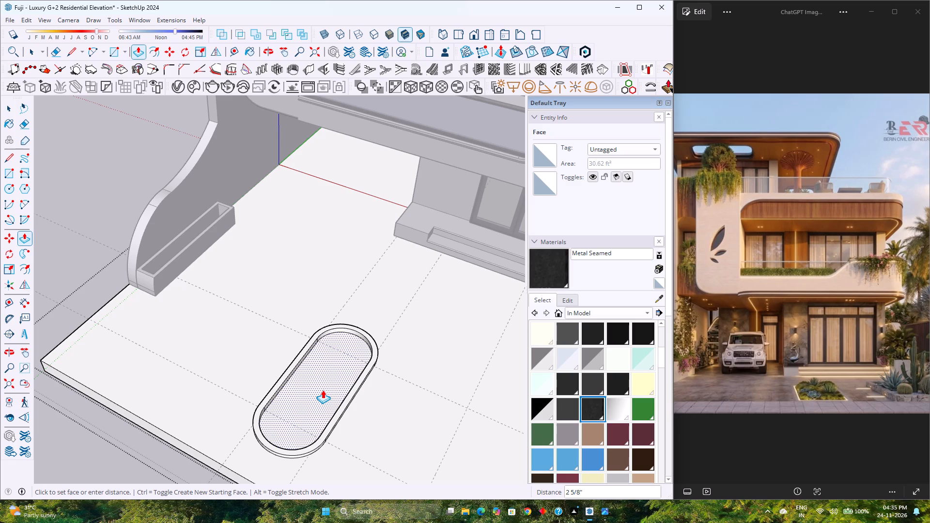
key(1)
key(Return)
key(Return)
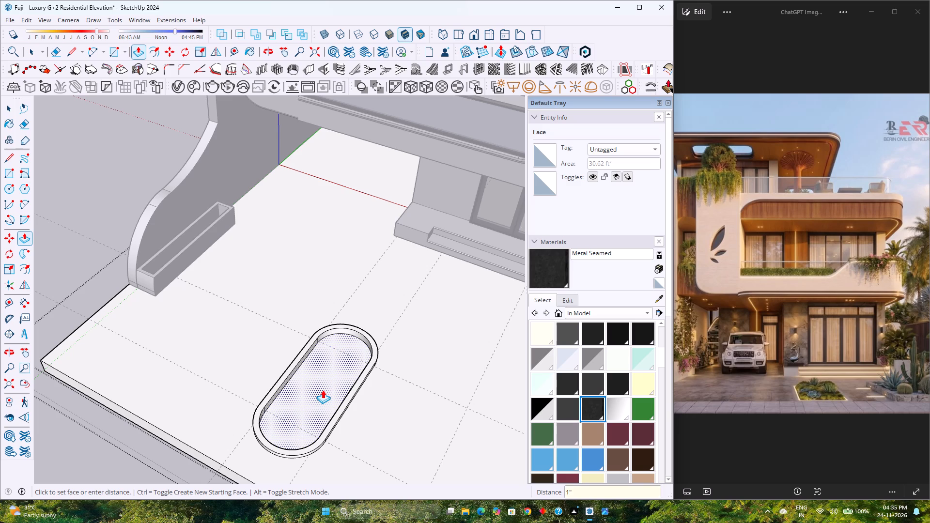
key(space)
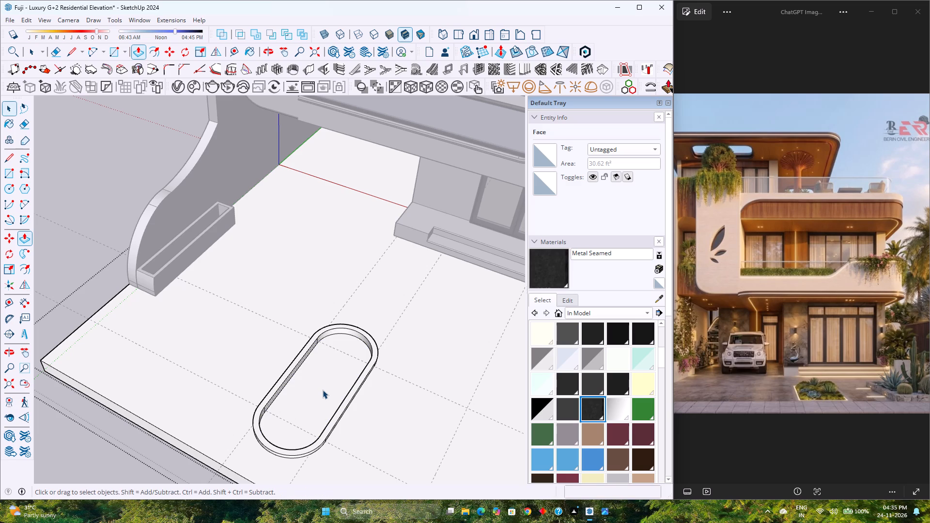
Offset the outer edge of the curb's top face inward by 3".
scroll(323, 388, up, 7)
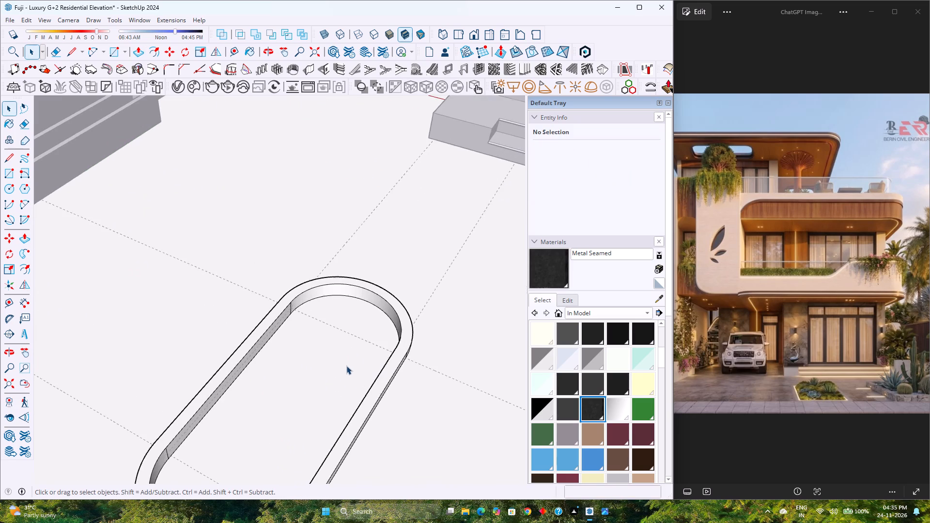
middle_drag(341, 359, 327, 300)
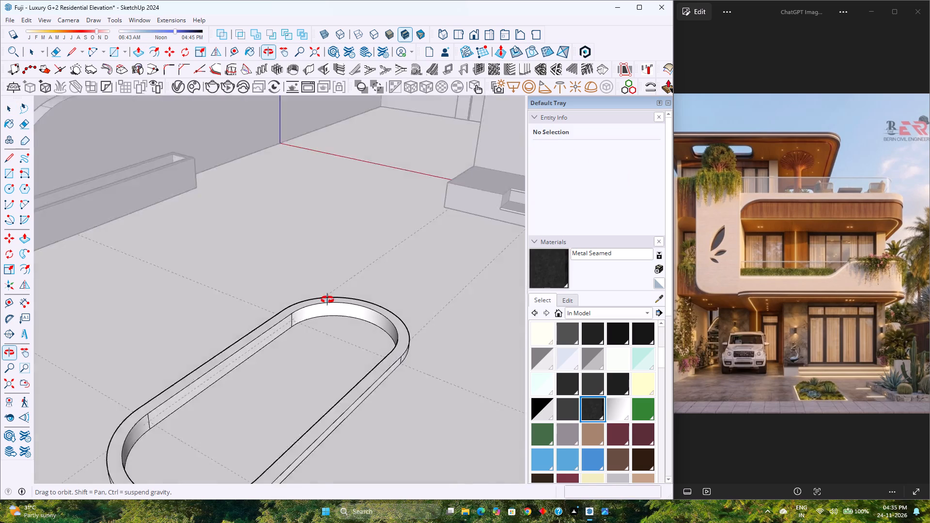
middle_drag(327, 300, 410, 305)
middle_click(410, 305)
scroll(238, 289, down, 9)
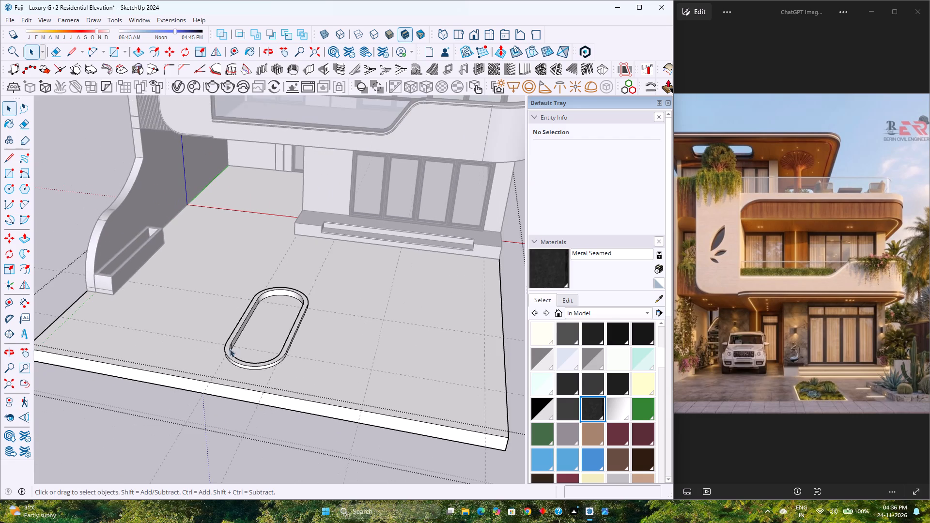
scroll(278, 342, up, 11)
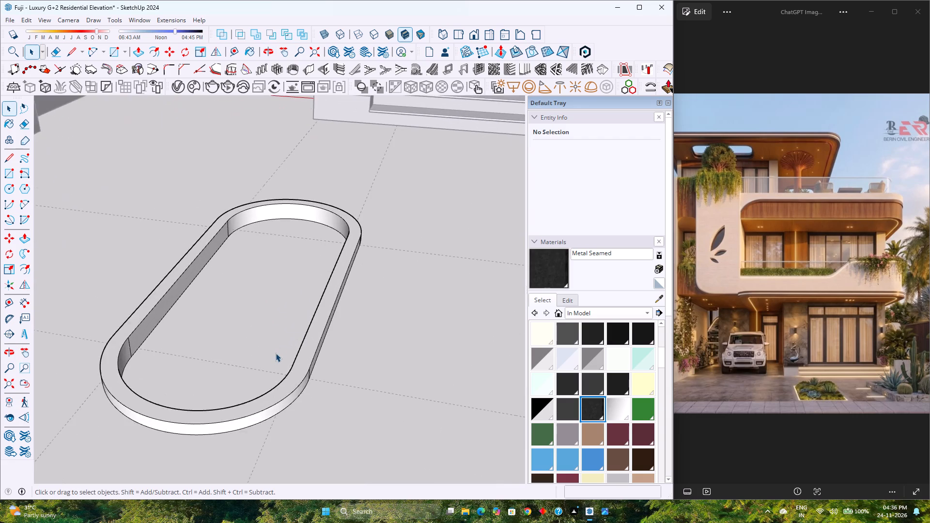
scroll(276, 353, up, 2)
middle_drag(276, 353, 275, 426)
middle_click(274, 430)
click(274, 427)
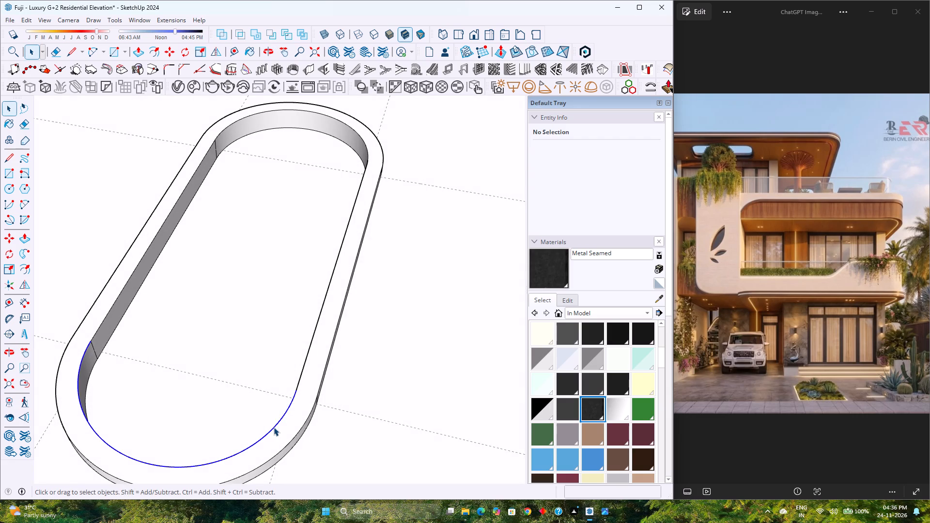
click(308, 377)
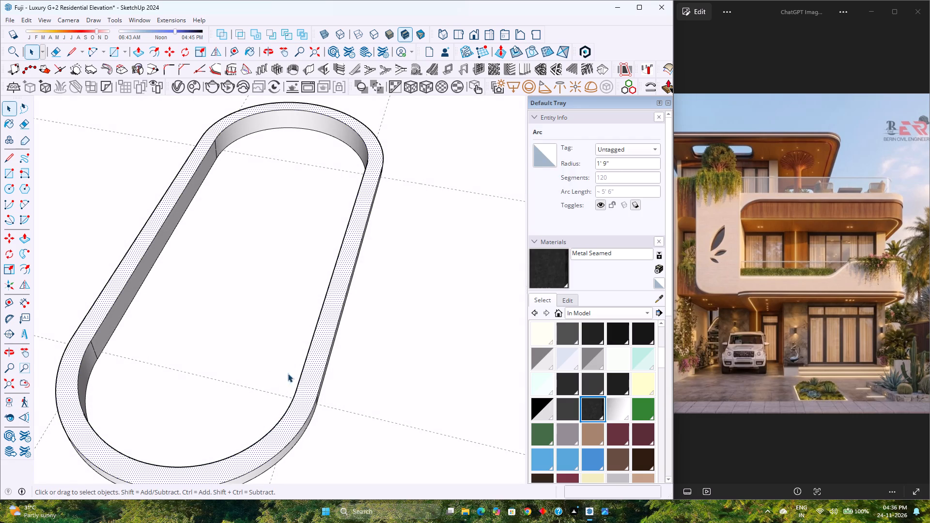
click(155, 49)
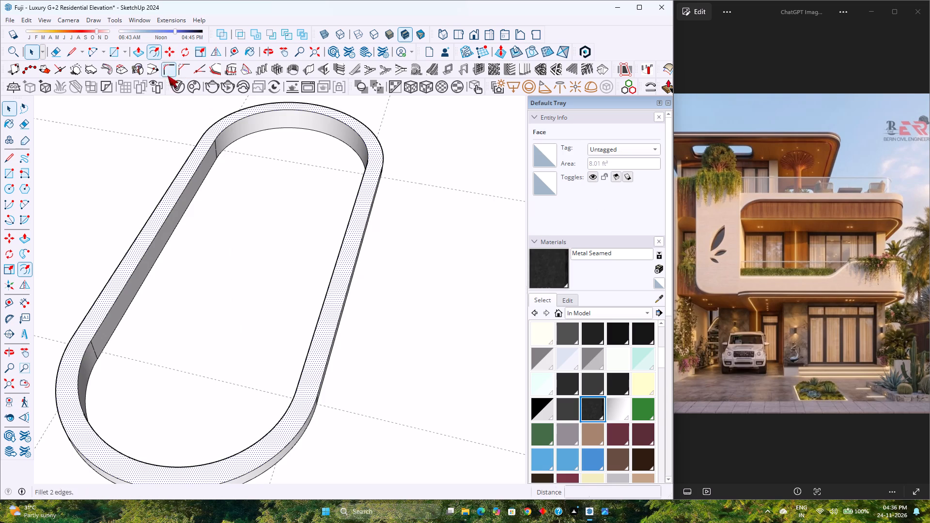
click(339, 336)
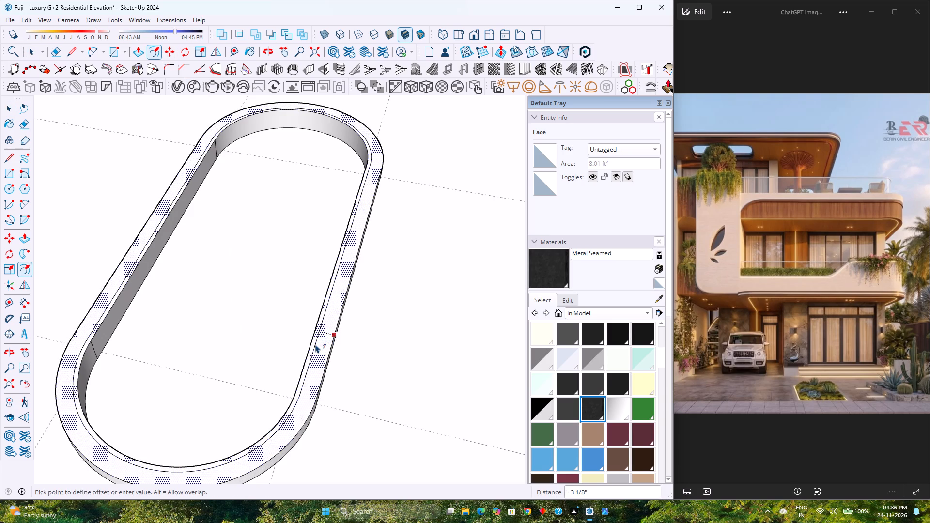
key(3)
key(Return)
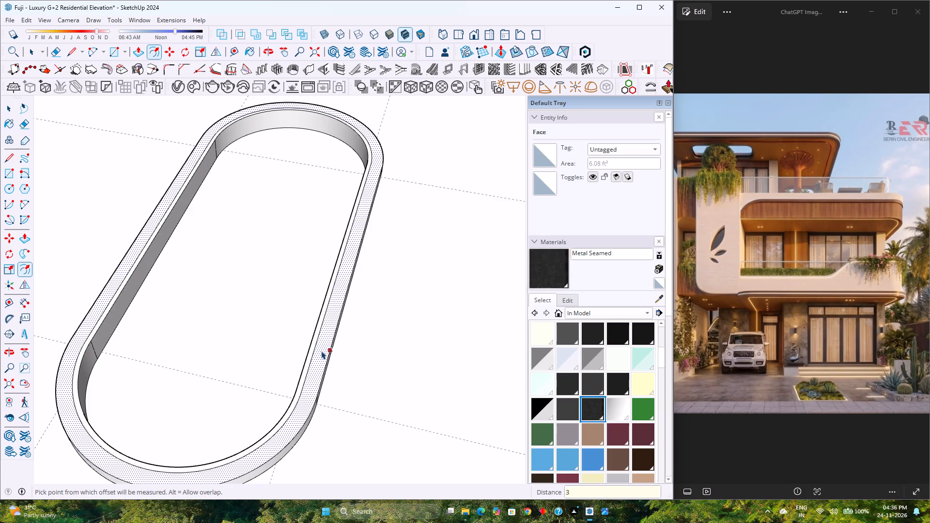
Offset the outer edge of the curb's remaining outer top band inward by 2" to outline a narrow strip.
click(332, 360)
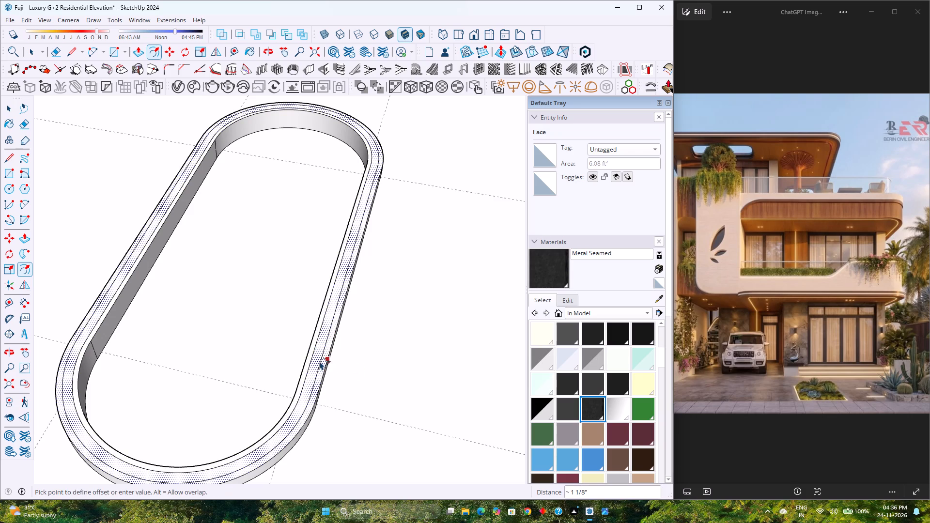
key(2)
key(Return)
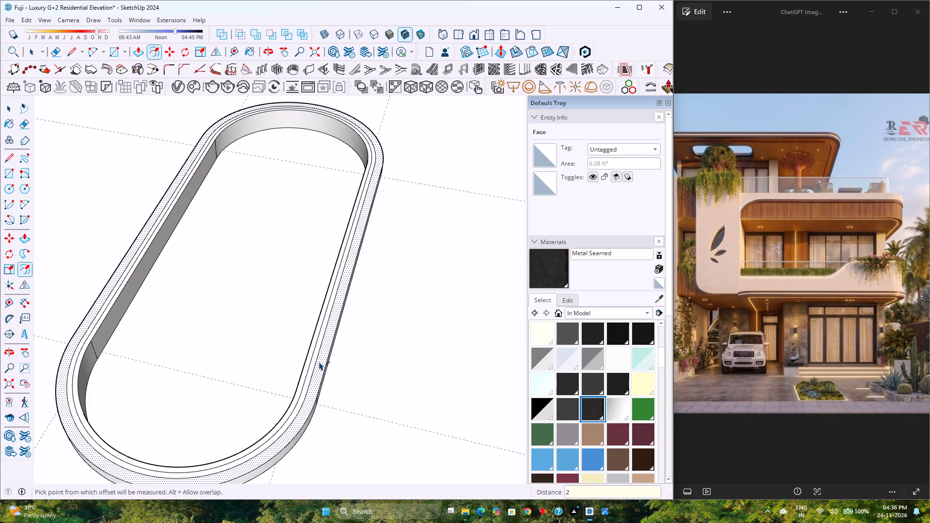
key(space)
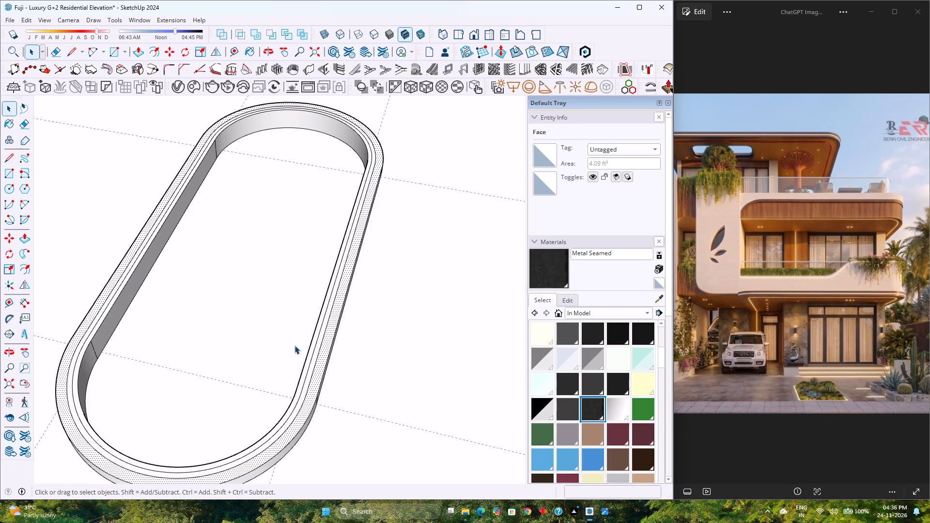
Select the narrow strip face between the two offset outlines on top of the planting bed curb.
scroll(305, 375, up, 3)
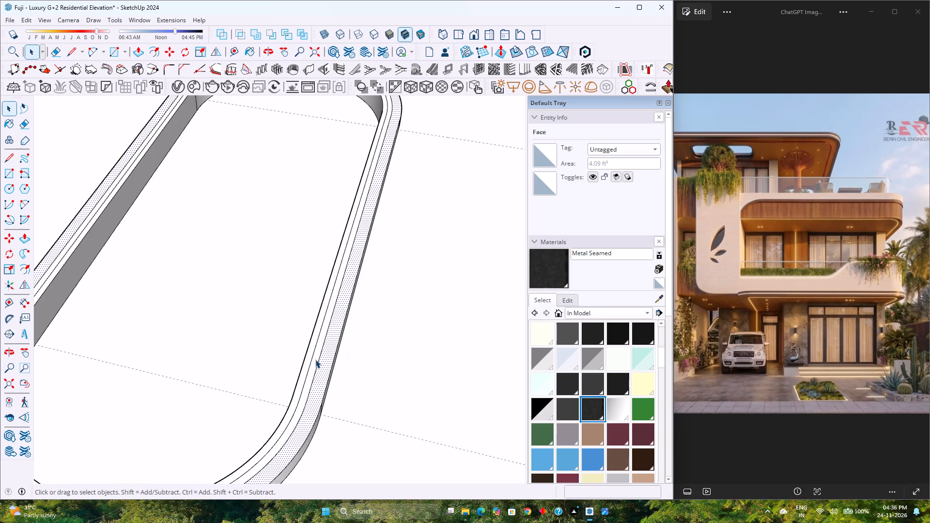
click(315, 359)
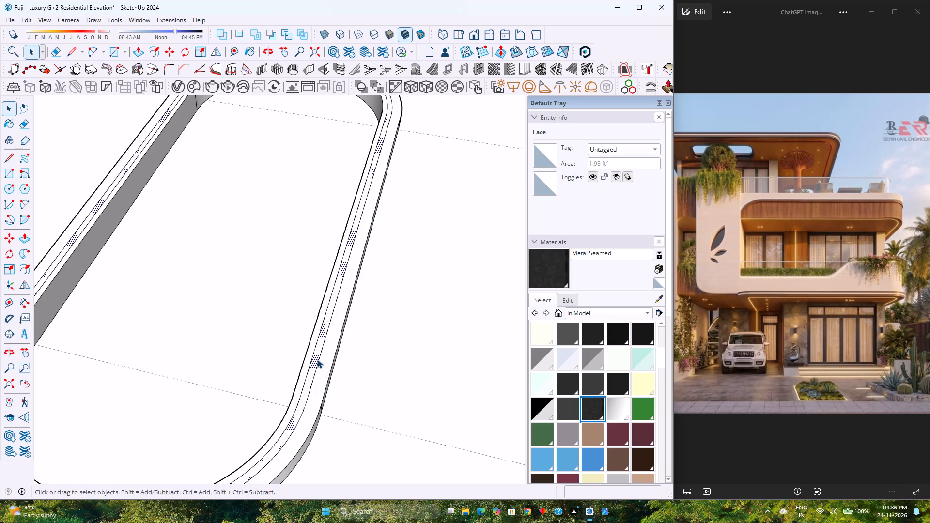
scroll(317, 359, down, 14)
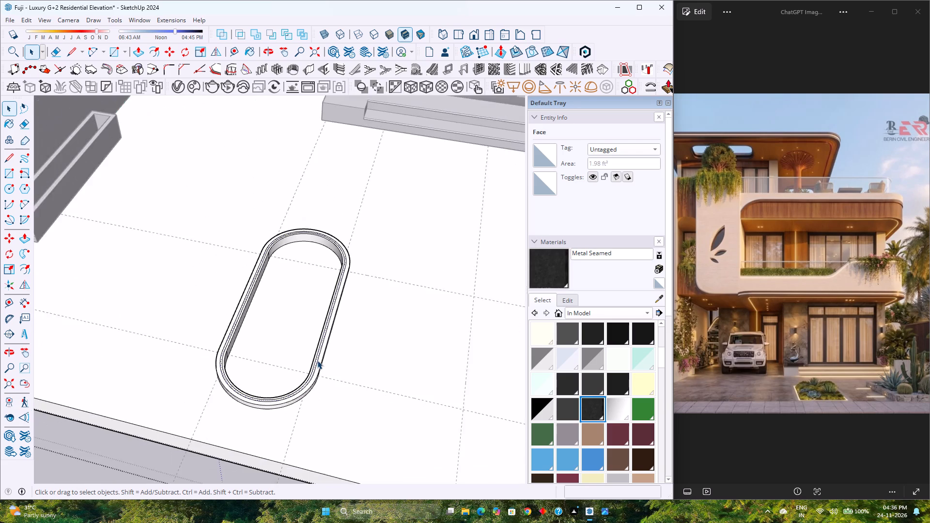
scroll(325, 355, down, 4)
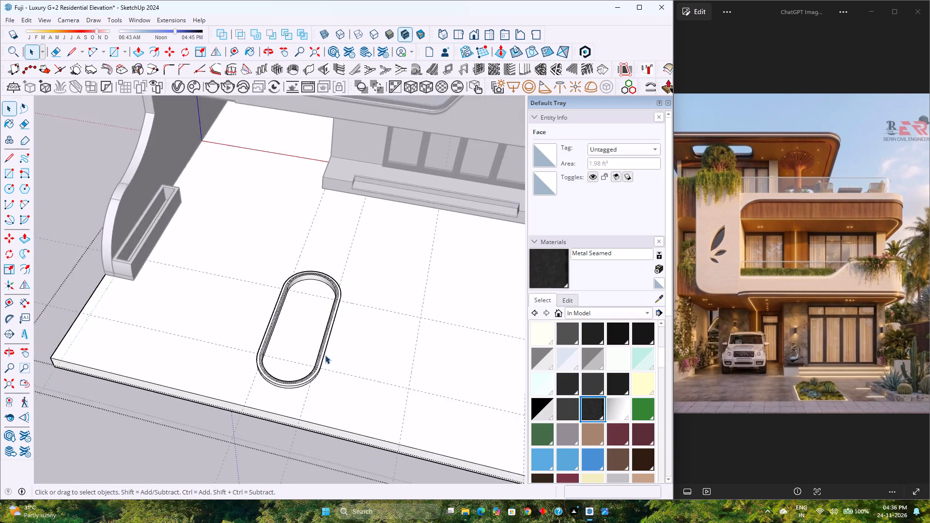
scroll(325, 355, up, 4)
scroll(325, 355, down, 4)
scroll(325, 355, up, 4)
scroll(325, 355, down, 4)
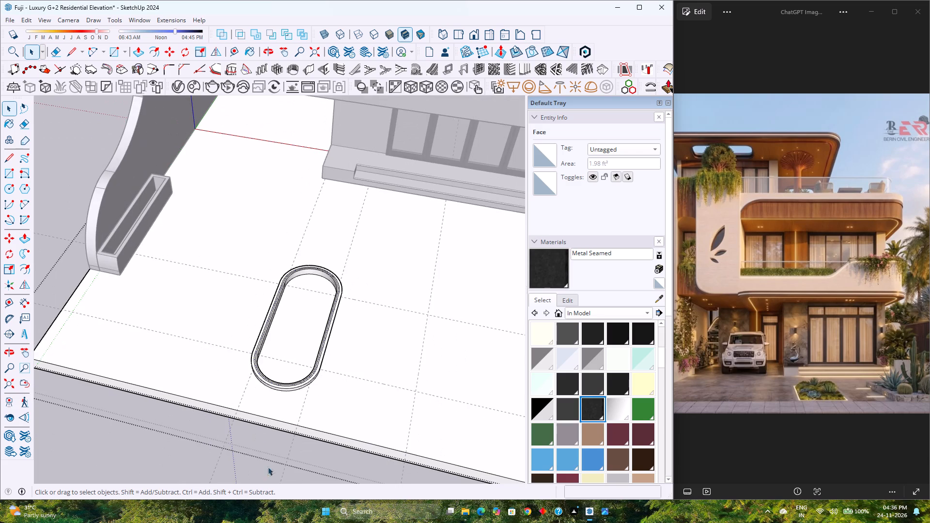
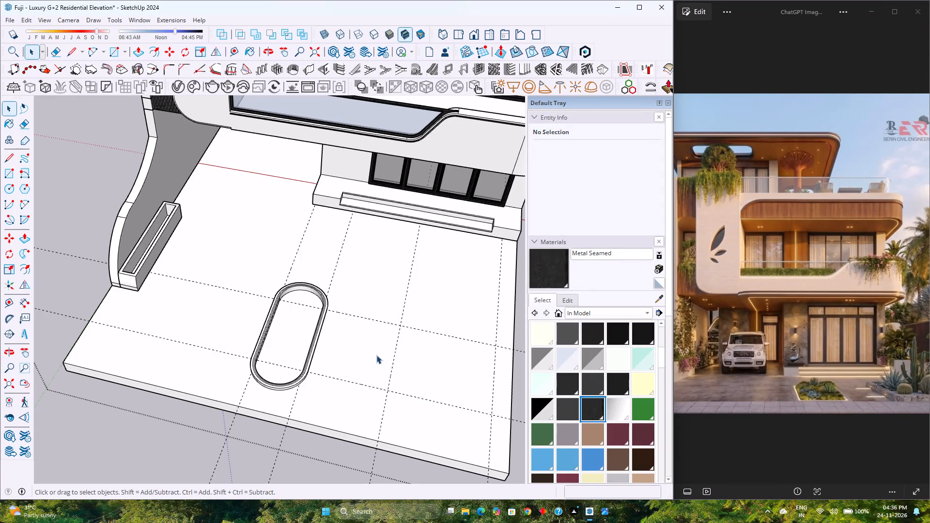
Push the narrow strip face on top of the capsule planting bed's curb down 0.5" to form a groove.
scroll(305, 352, up, 3)
scroll(304, 353, down, 2)
scroll(304, 353, up, 3)
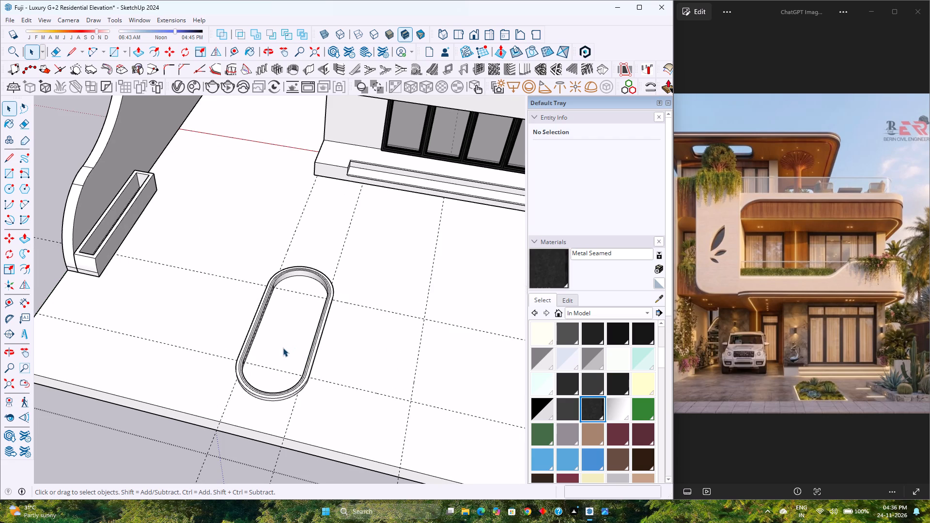
scroll(280, 351, down, 3)
middle_drag(284, 394, 288, 374)
middle_click(288, 374)
scroll(289, 371, up, 6)
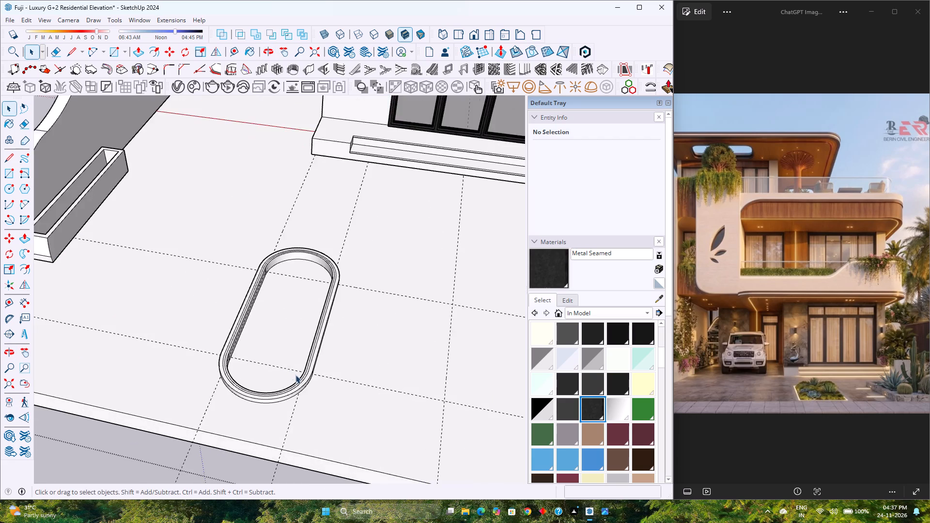
scroll(295, 375, up, 13)
key(p)
scroll(317, 369, up, 2)
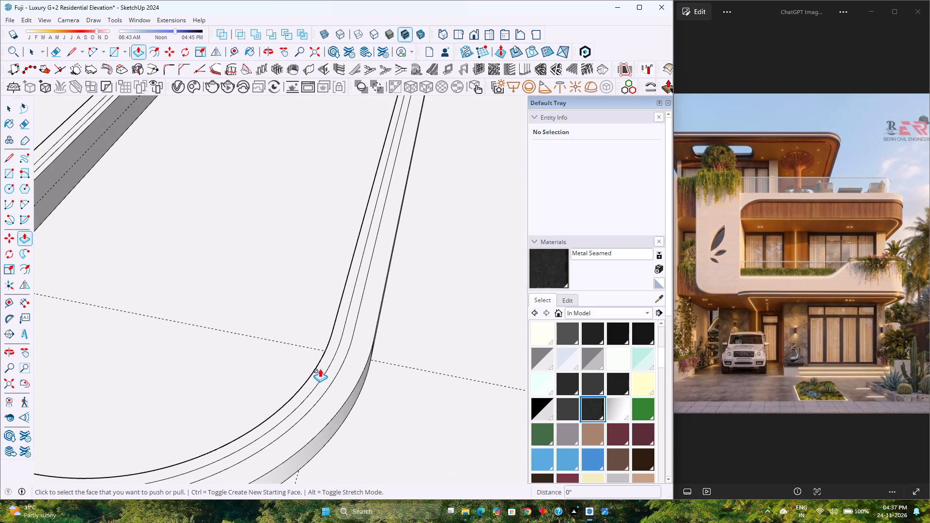
key(space)
double_click(339, 363)
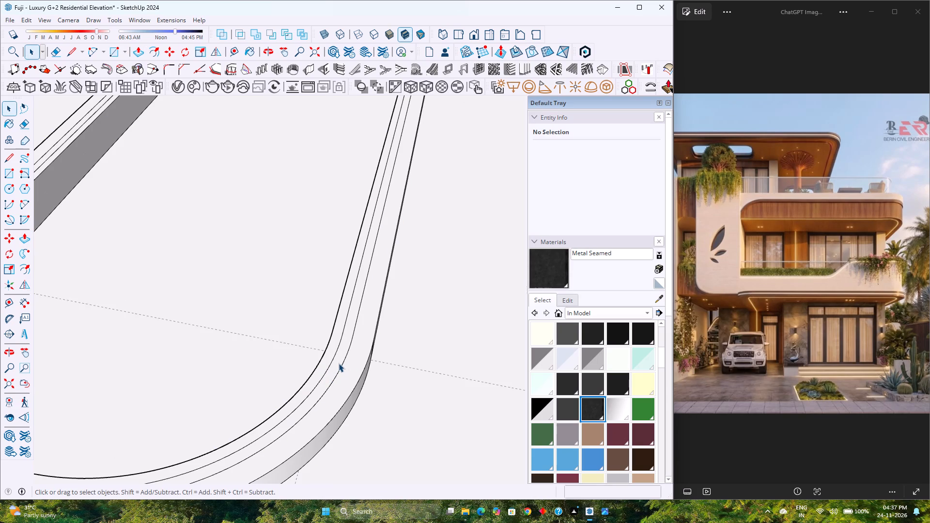
scroll(339, 363, up, 4)
click(339, 363)
key(p)
click(337, 365)
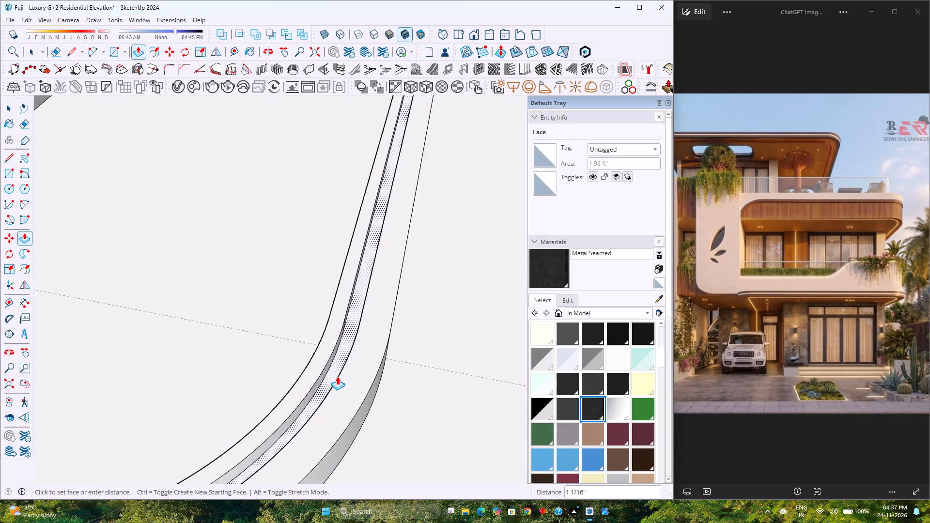
text(0.5)
key(Return)
Copy the recessed strip face 5' along the red axis, away from the planting bed.
key(space)
click(332, 372)
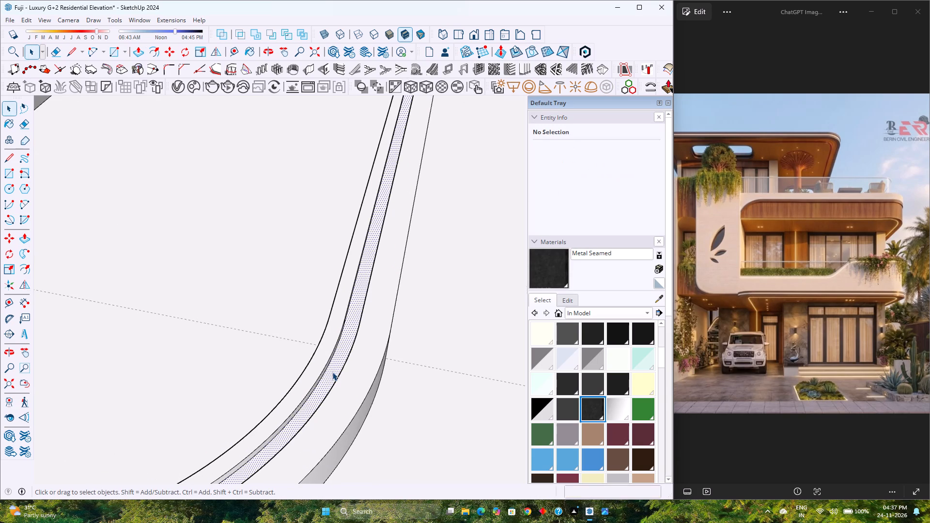
key(m)
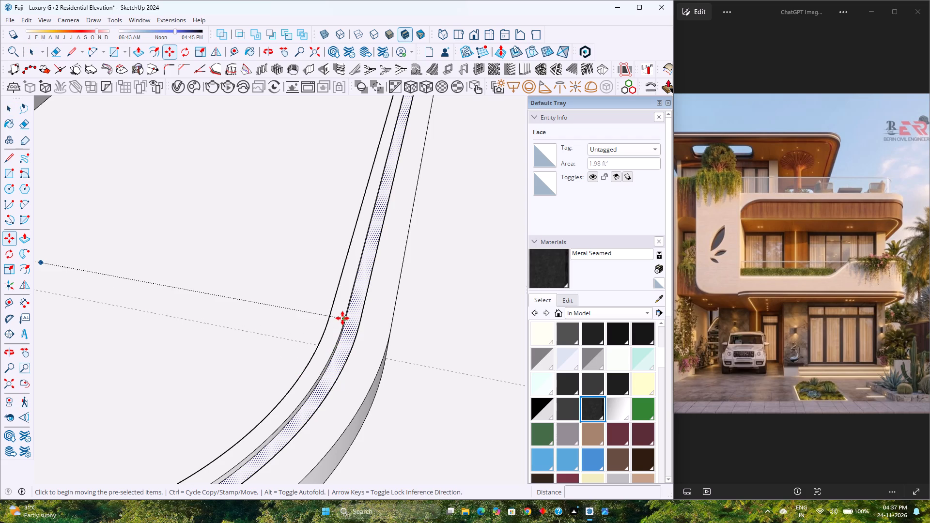
click(342, 318)
scroll(346, 316, down, 15)
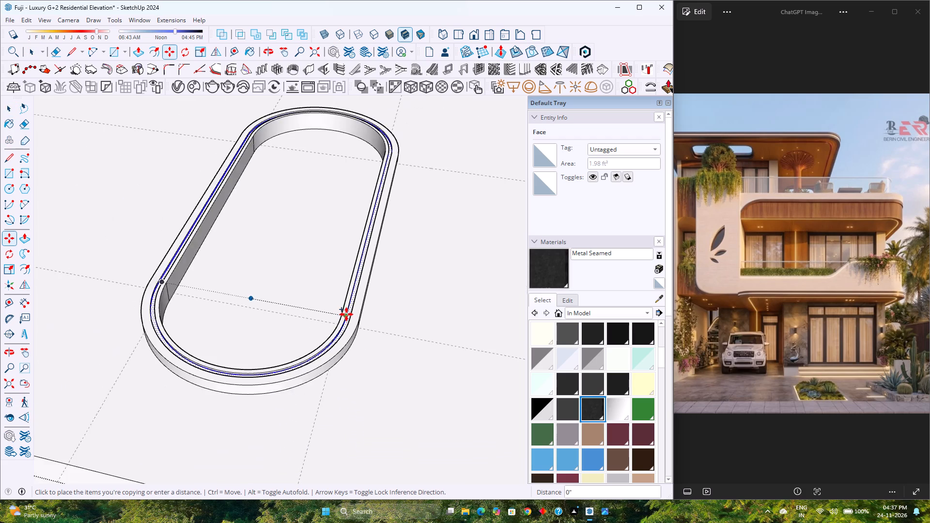
scroll(346, 314, down, 1)
key(Right)
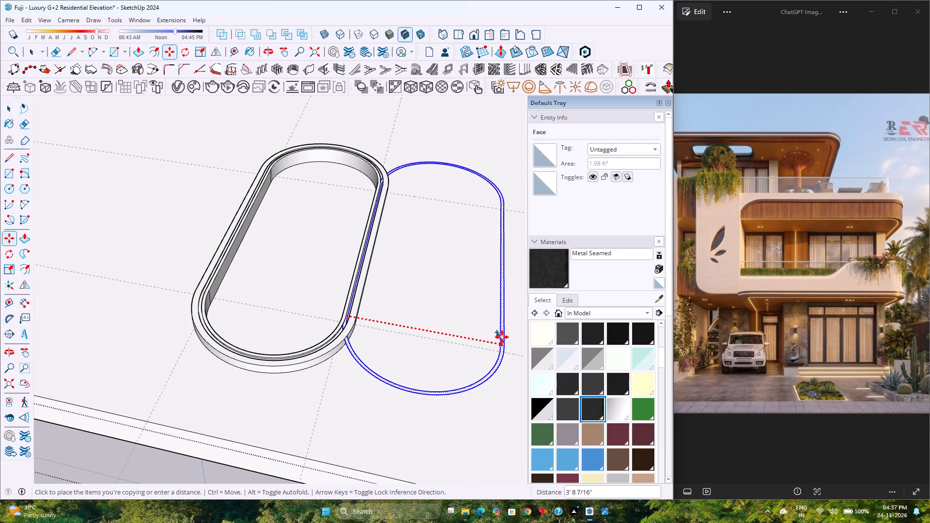
text(5')
key(Return)
Make the copied strip face and its edges a group.
scroll(399, 352, up, 4)
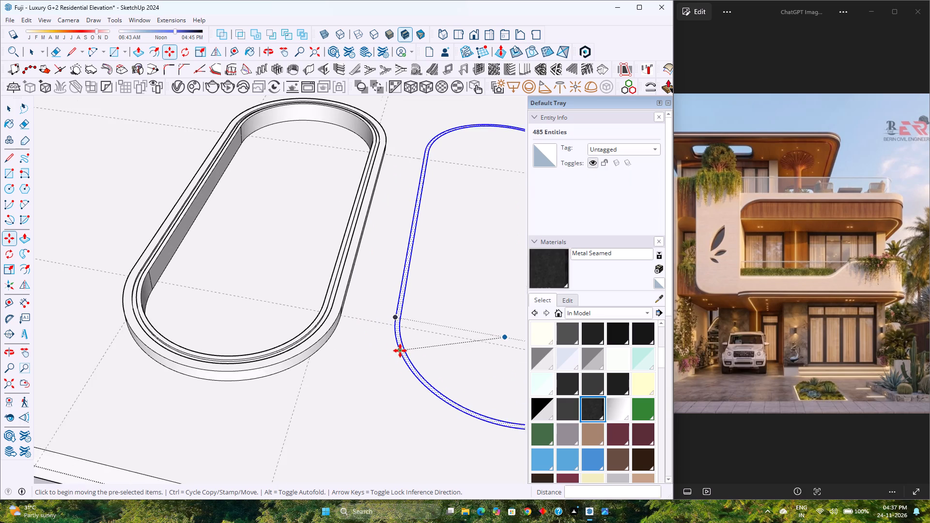
scroll(400, 351, up, 1)
right_click(401, 348)
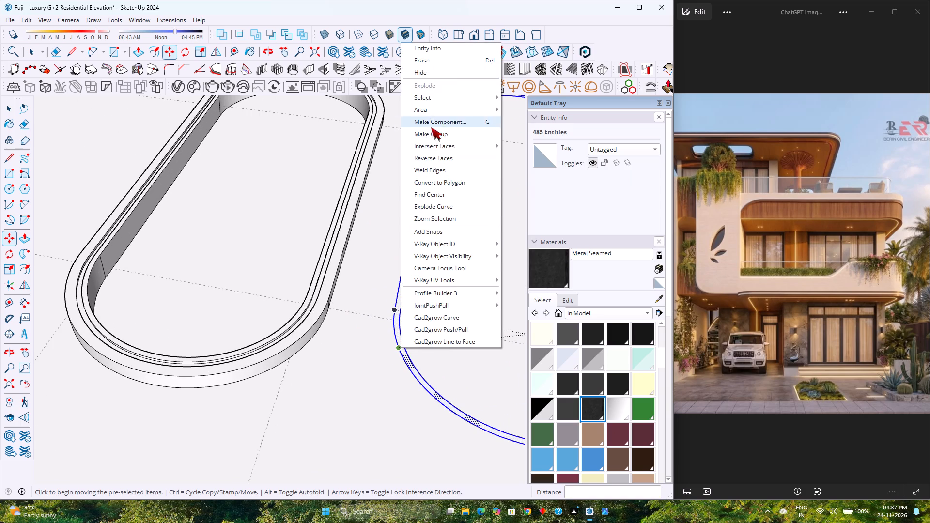
click(430, 137)
Extrude the face inside the copied strip group by 0.5".
key(space)
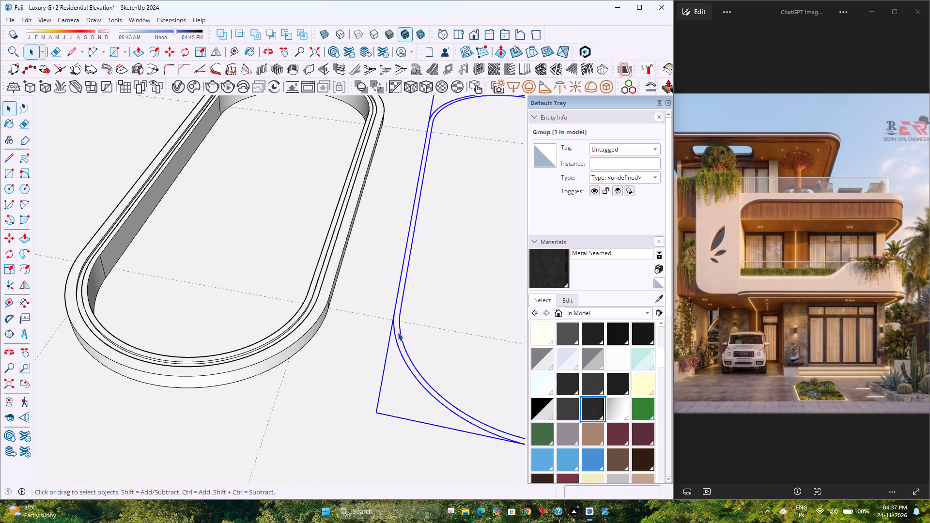
double_click(399, 332)
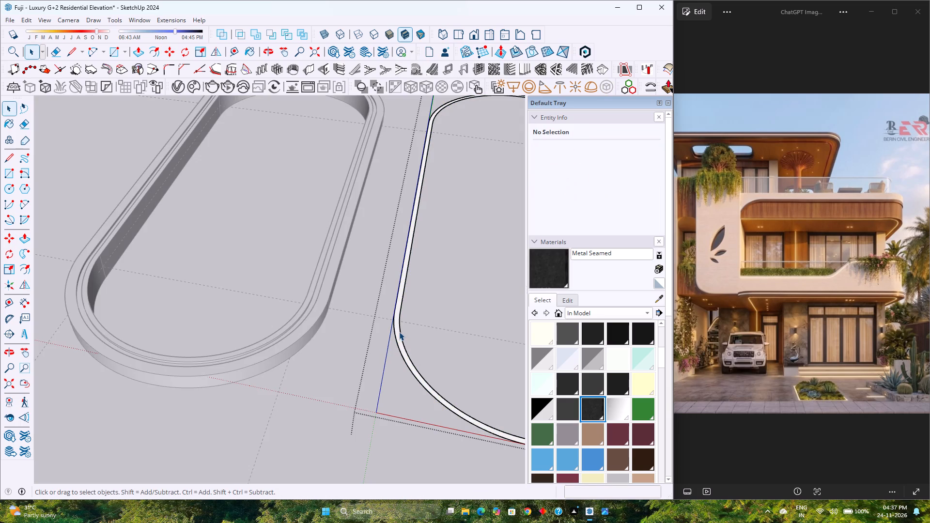
key(p)
click(397, 332)
text(0.5)
key(Return)
key(space)
key(Escape)
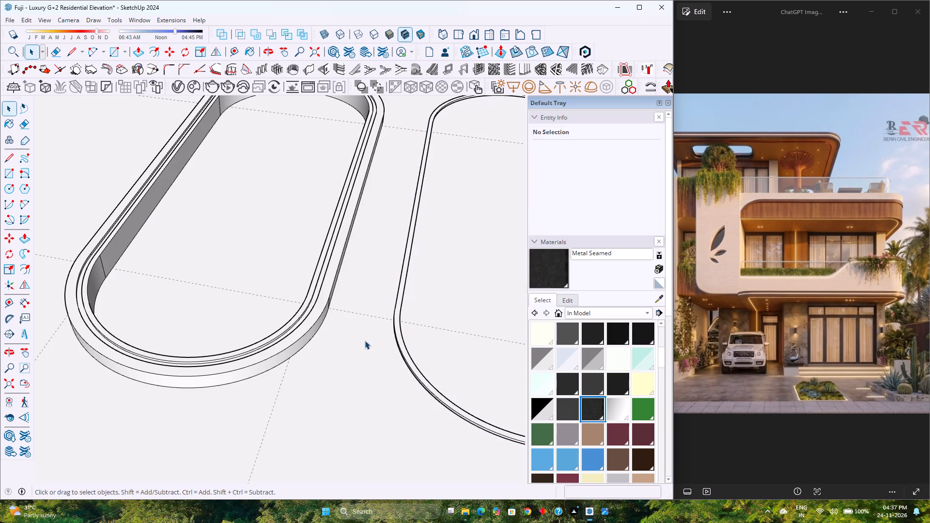
Move the extruded strip group 5' back along the red axis into the groove of the planting bed curb.
click(398, 320)
key(m)
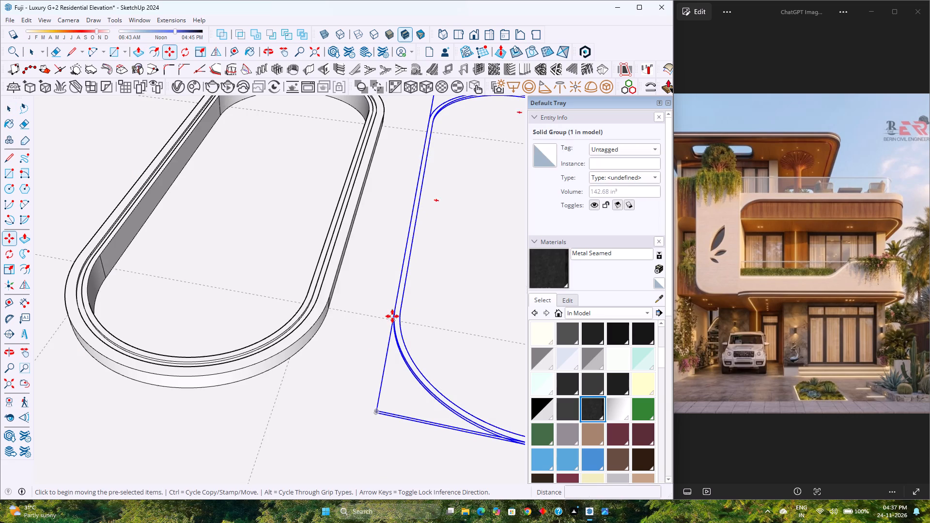
click(391, 320)
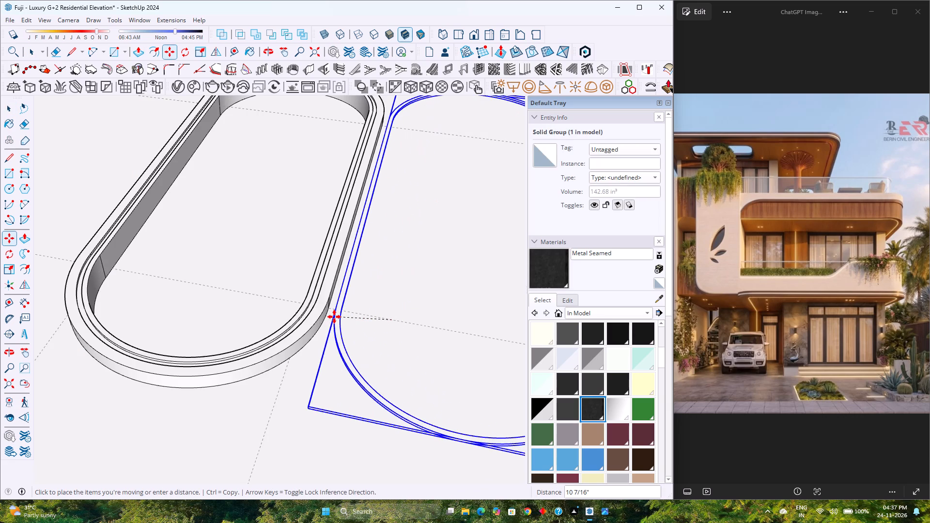
key(Right)
text(5')
key(Return)
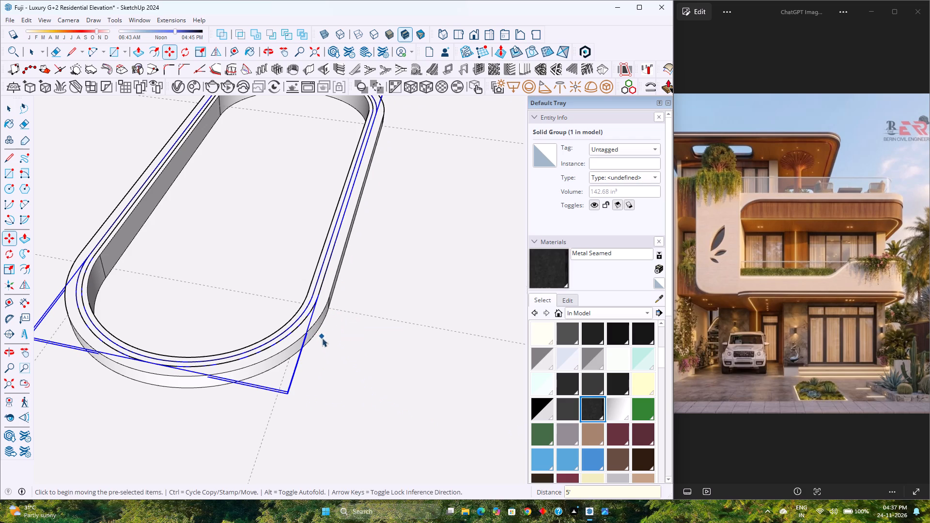
key(space)
key(Escape)
Inside the driveway slab group, draw a 7' by 6' rectangle between the guide intersections to the right of the capsule bed.
scroll(116, 379, down, 8)
scroll(153, 362, down, 1)
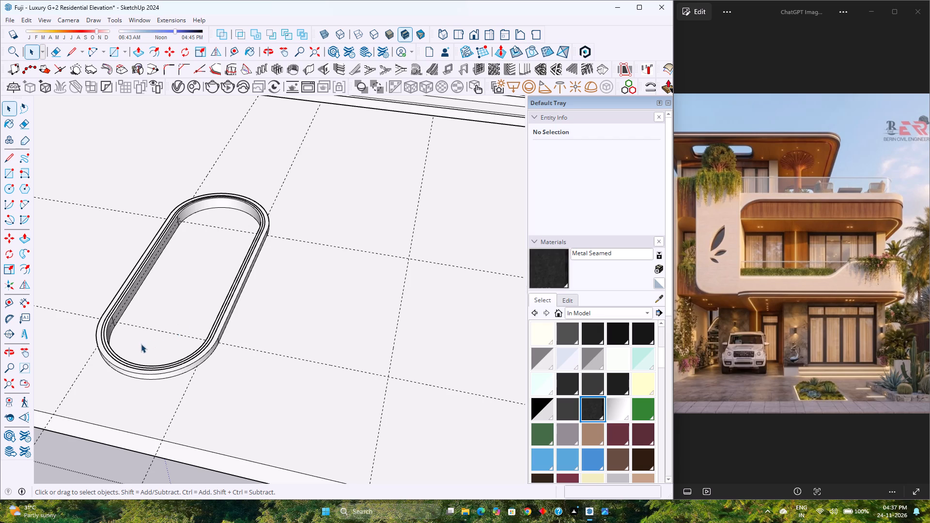
scroll(286, 373, down, 3)
scroll(344, 394, down, 1)
middle_drag(345, 394, 286, 383)
middle_drag(279, 378, 279, 355)
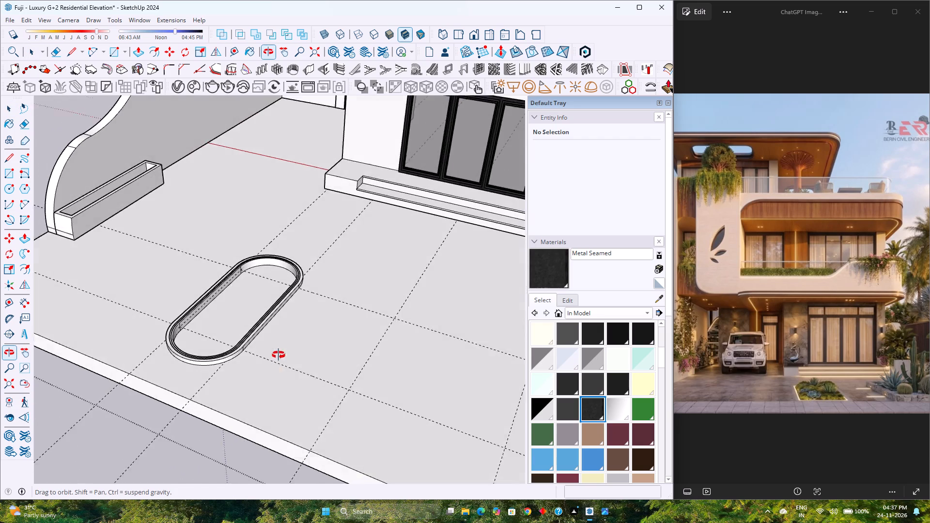
middle_drag(279, 355, 298, 353)
middle_click(298, 354)
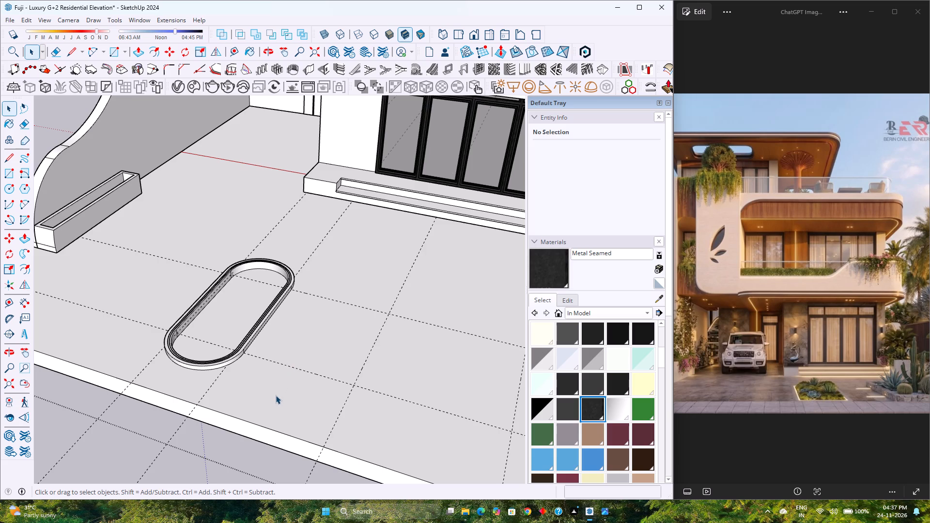
scroll(285, 397, down, 4)
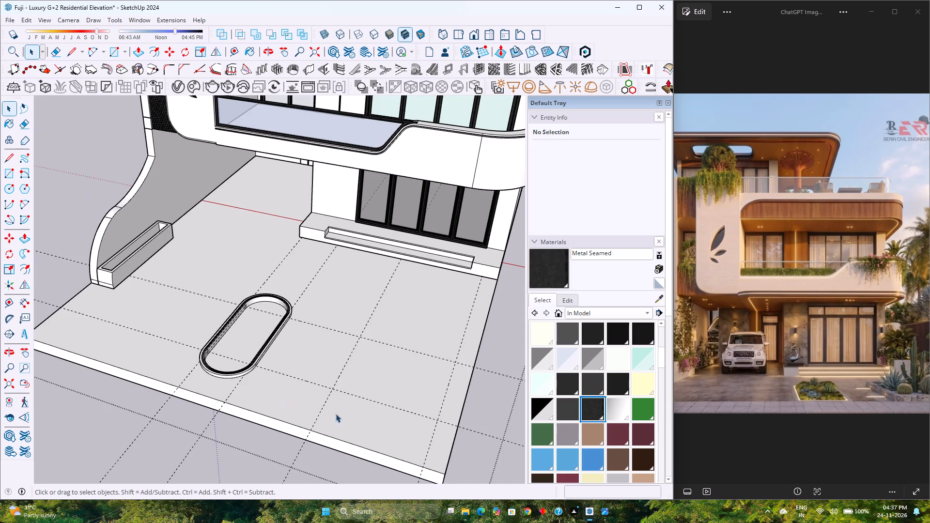
middle_drag(343, 424, 410, 510)
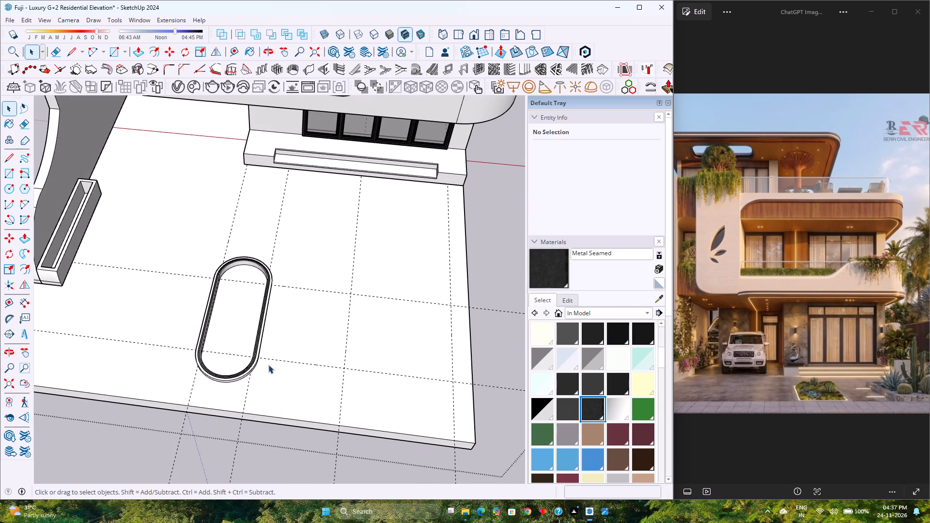
click(117, 51)
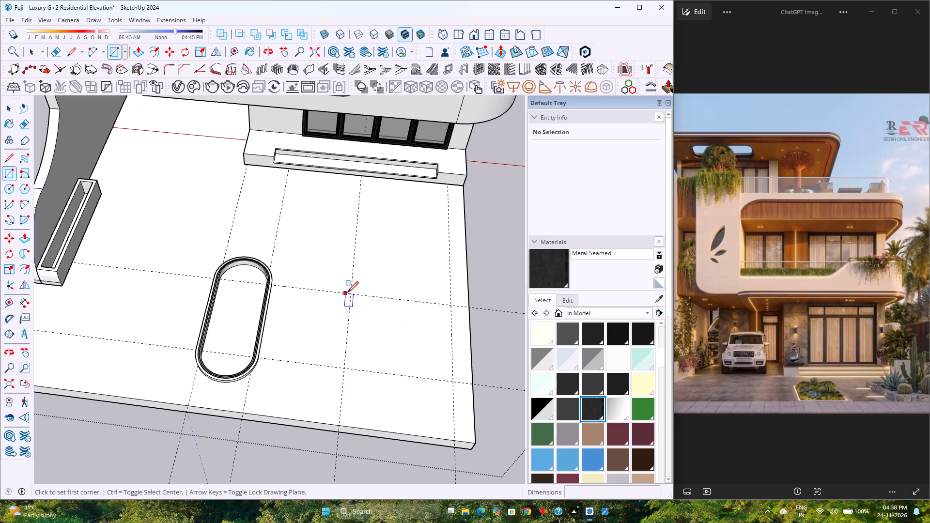
key(space)
double_click(360, 314)
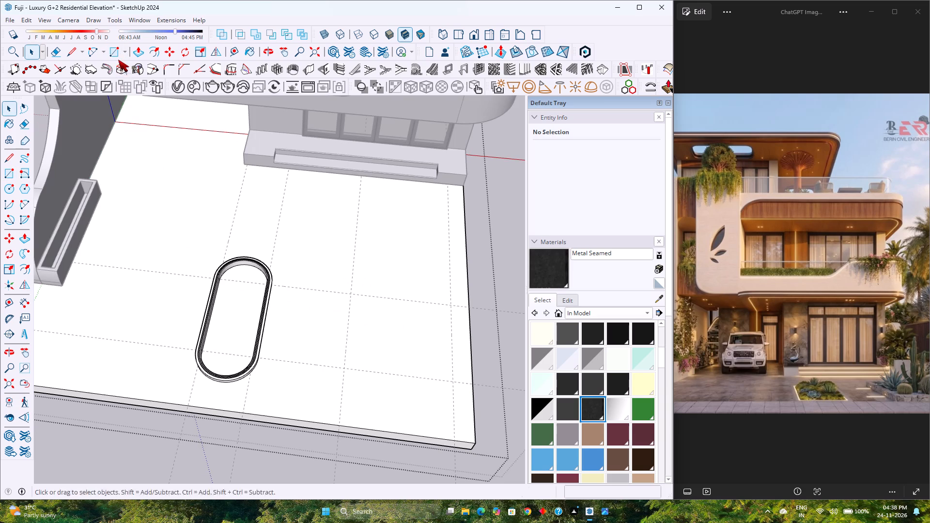
click(115, 57)
click(352, 295)
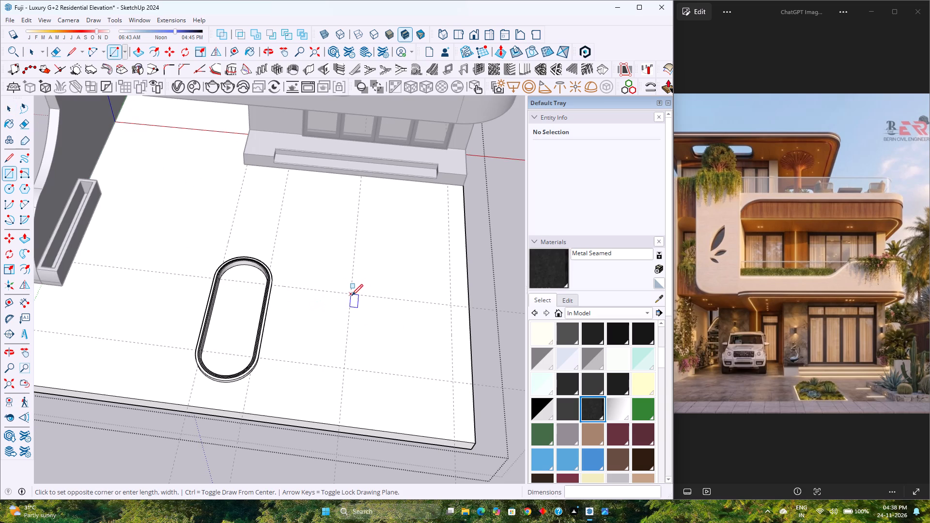
click(456, 382)
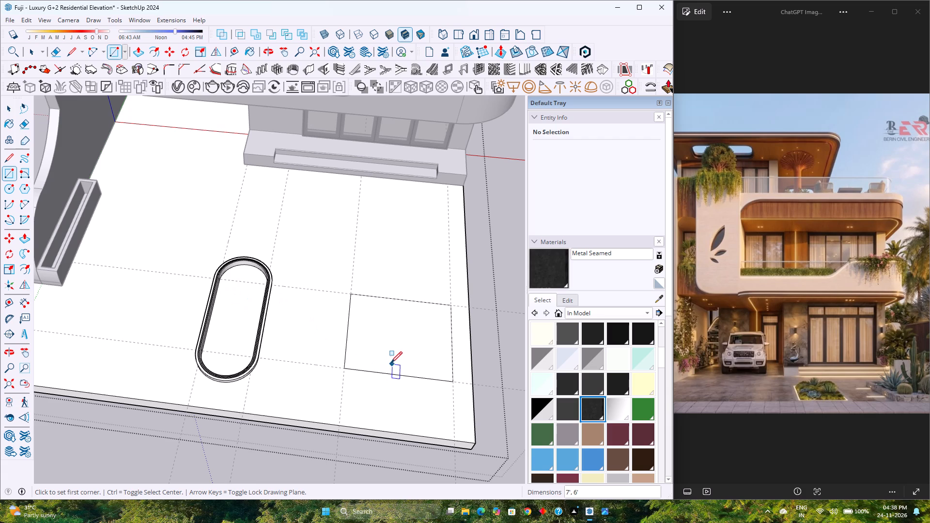
Place guides 9" inside each of the four edges of the new rectangle.
click(228, 47)
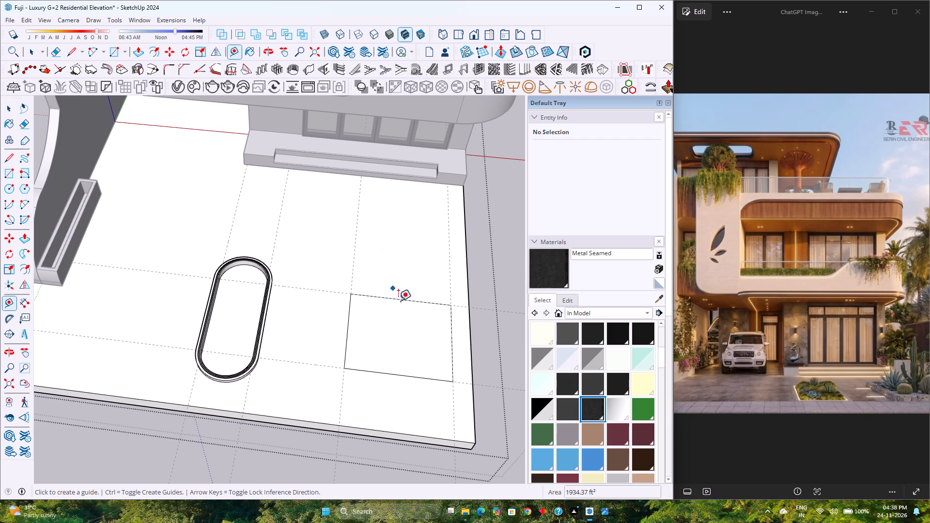
click(392, 373)
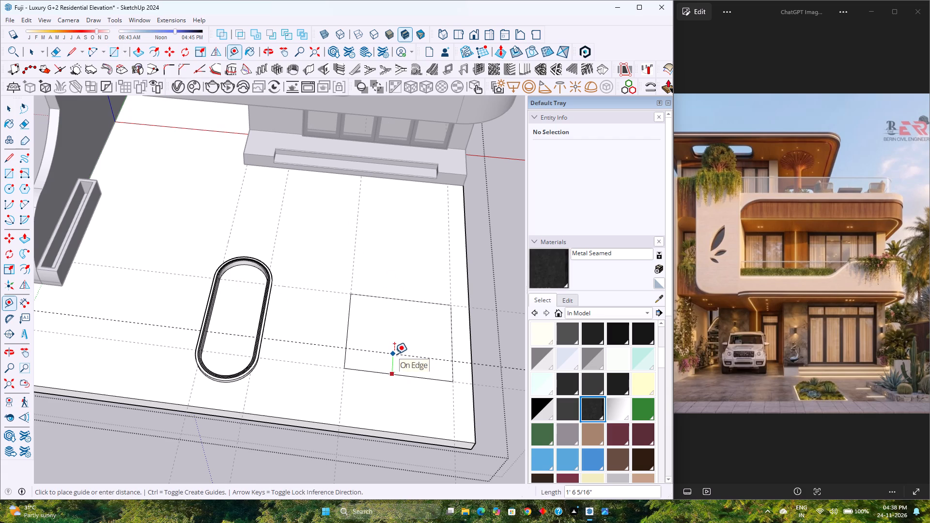
key(9)
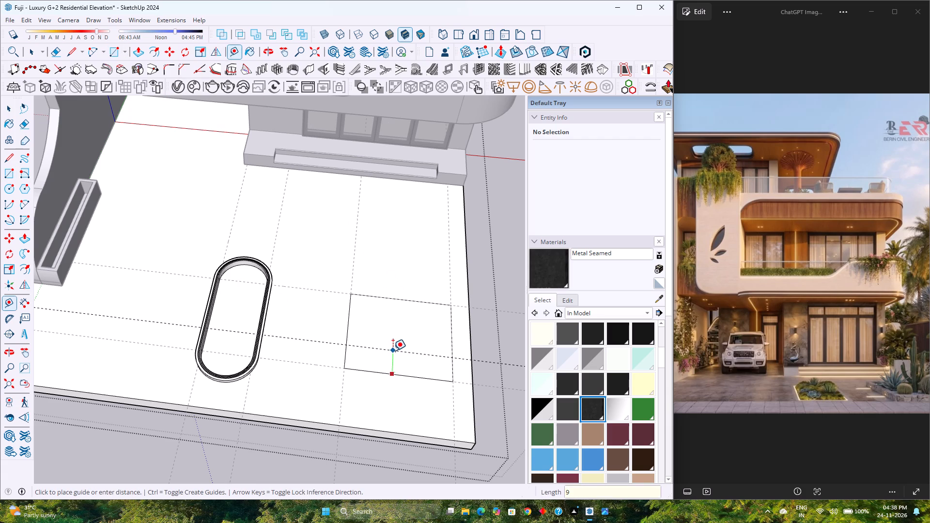
key(Return)
click(399, 300)
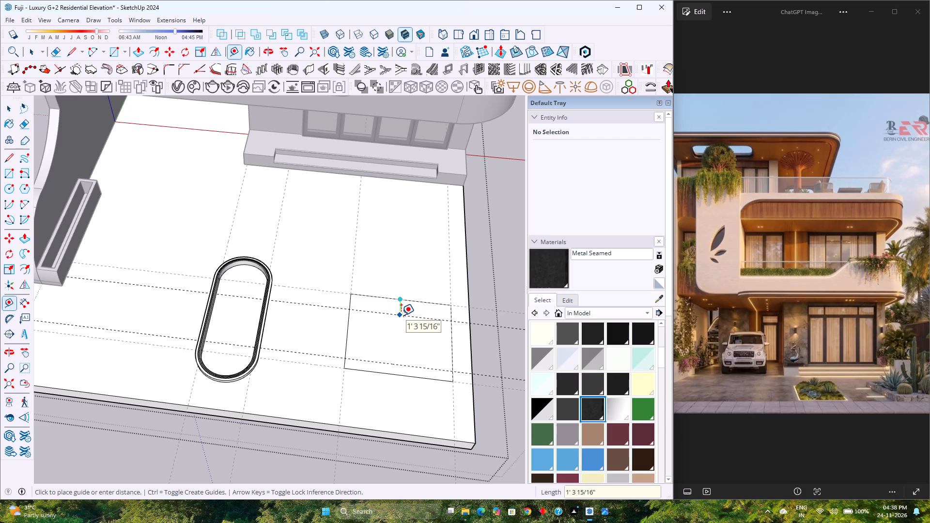
key(9)
key(Return)
click(348, 338)
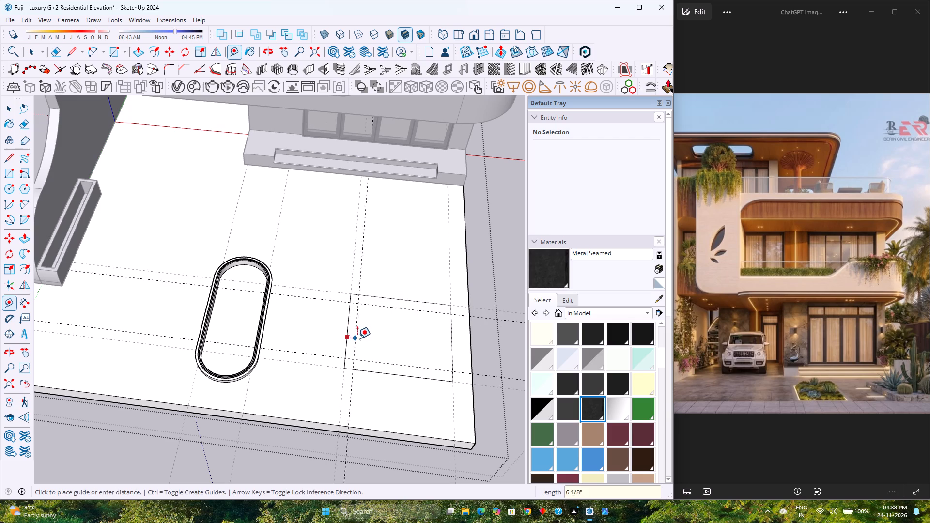
key(9)
key(Return)
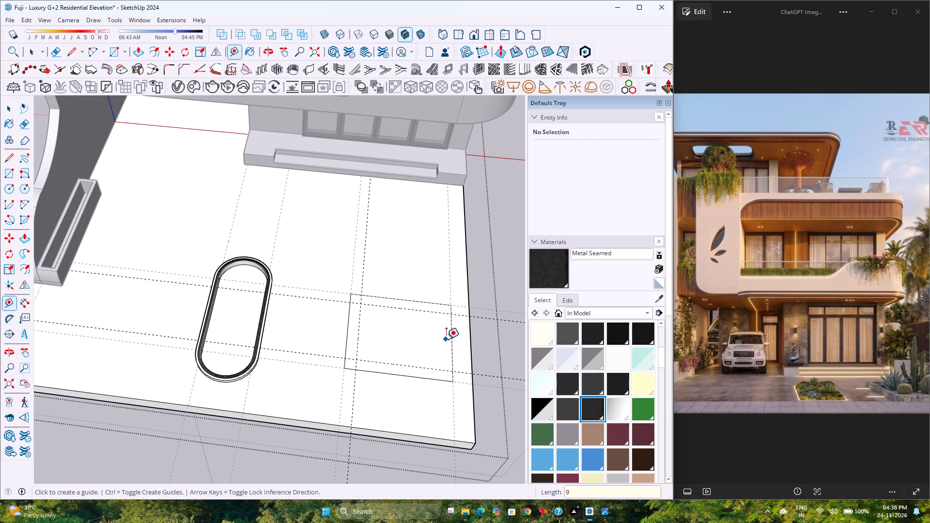
click(450, 333)
key(9)
key(Return)
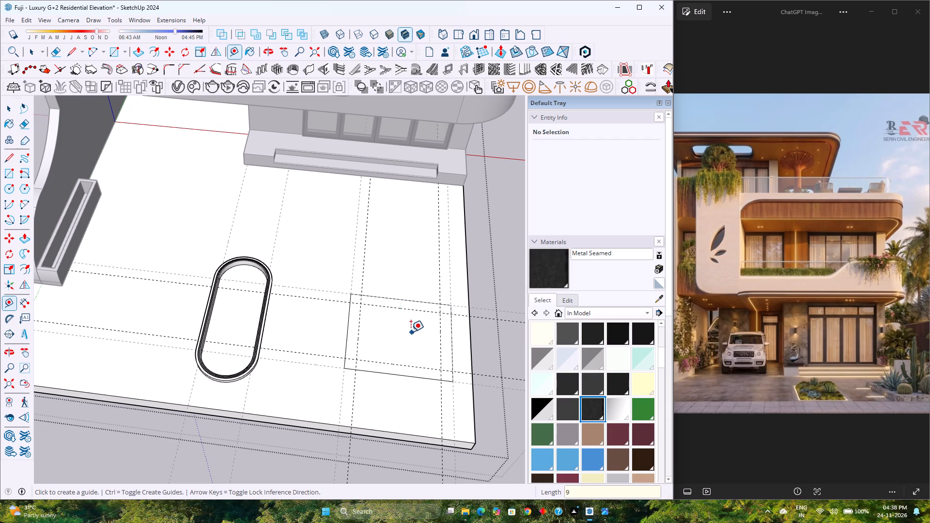
Round all four corners of the 7' by 6' rectangle with 9" radius arcs between the guide intersections.
key(a)
scroll(350, 358, up, 3)
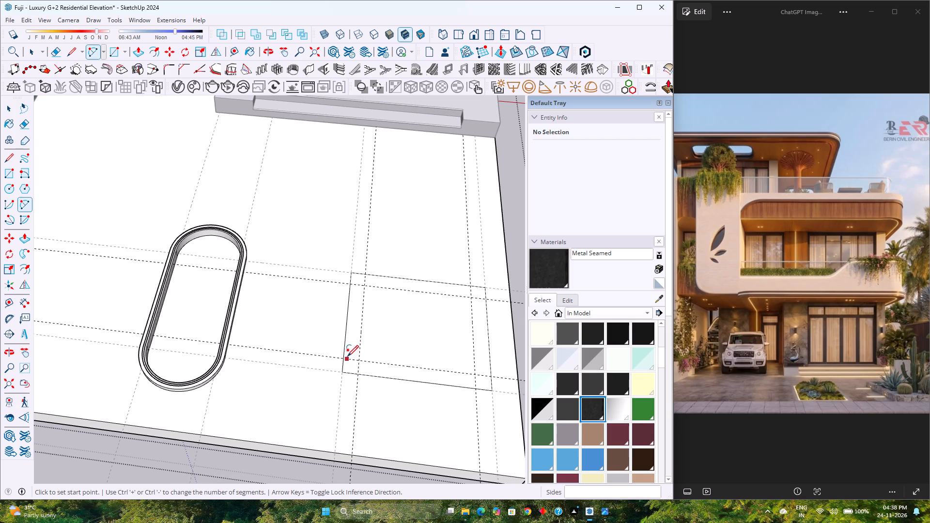
click(346, 356)
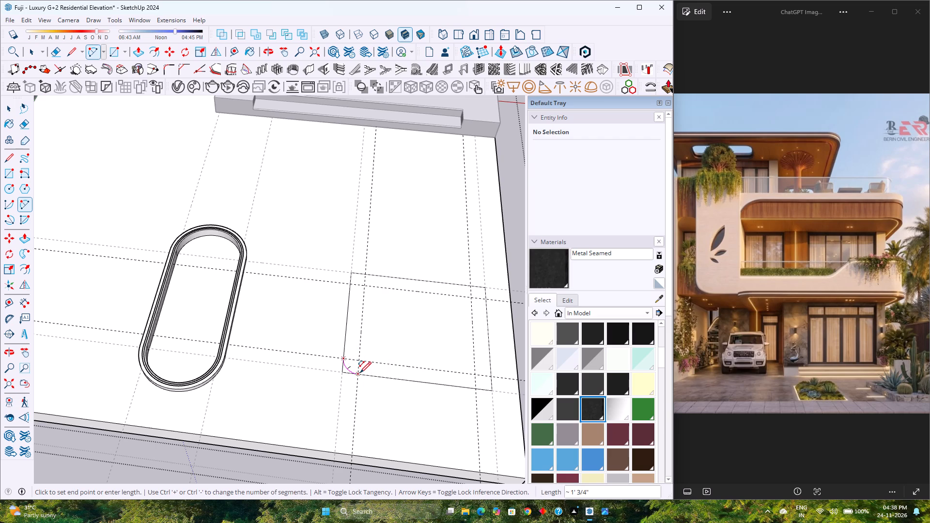
double_click(360, 373)
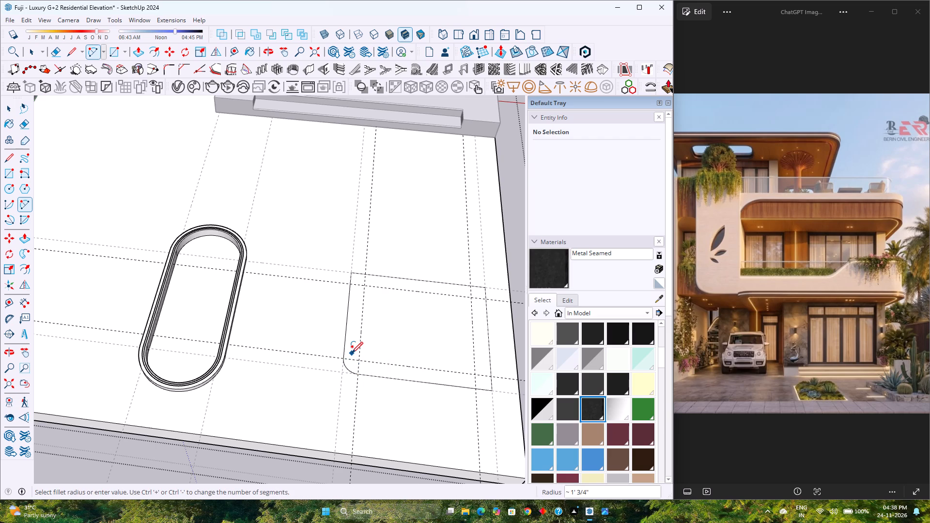
click(349, 285)
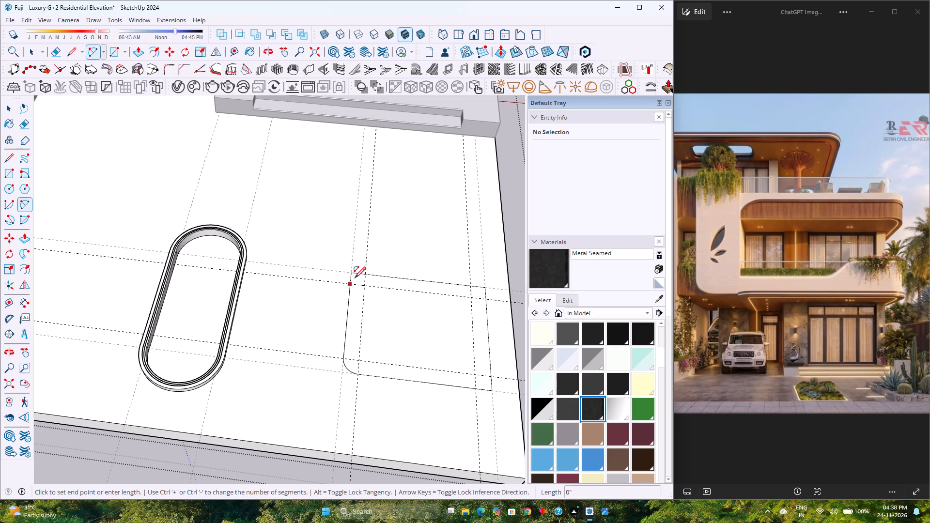
double_click(364, 274)
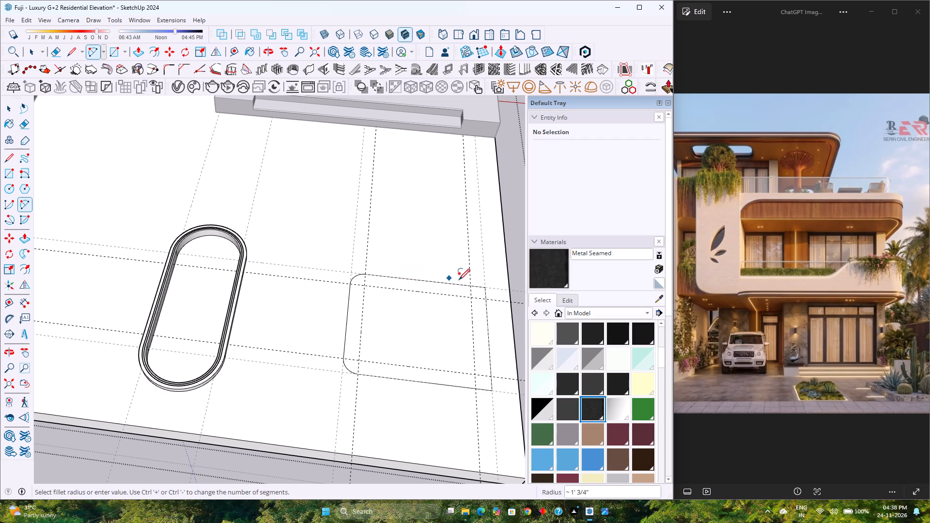
click(473, 286)
double_click(488, 297)
click(477, 389)
double_click(491, 378)
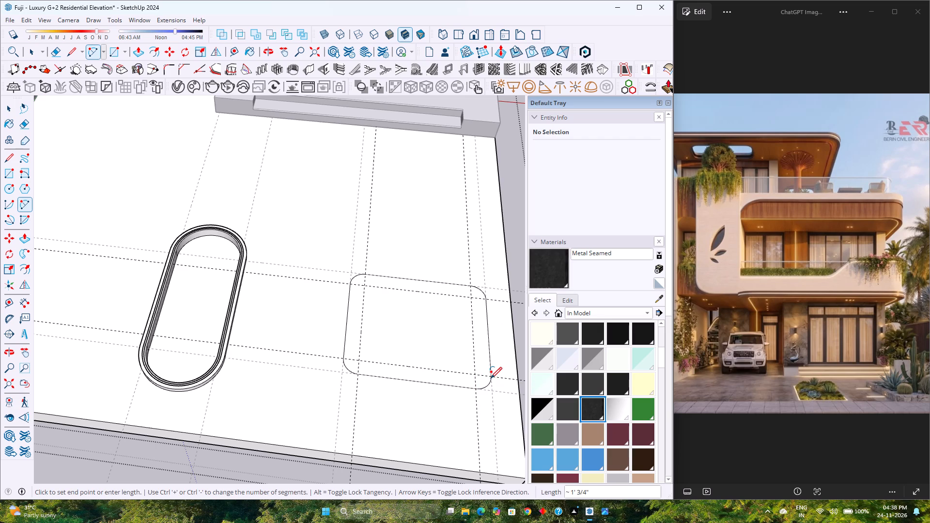
key(space)
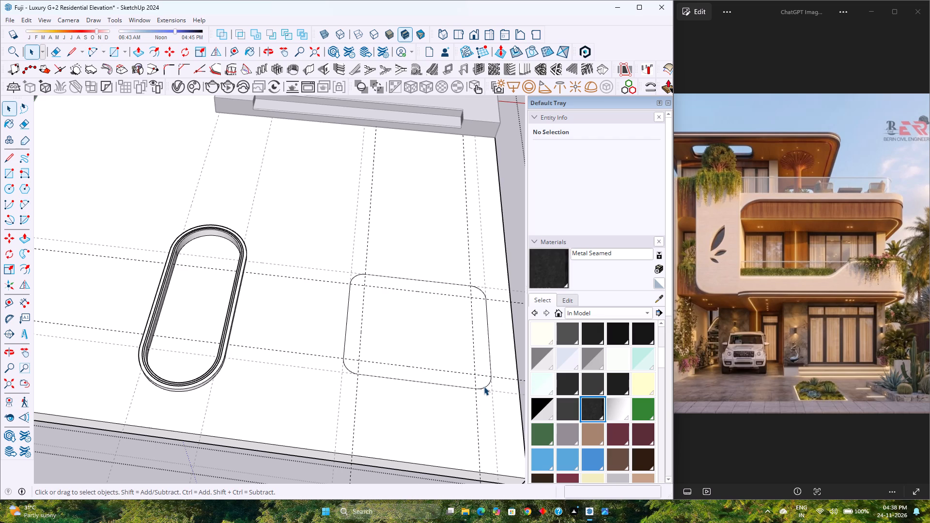
Set the two right-hand corner arcs of the rounded rectangle to 50 segments each.
click(484, 386)
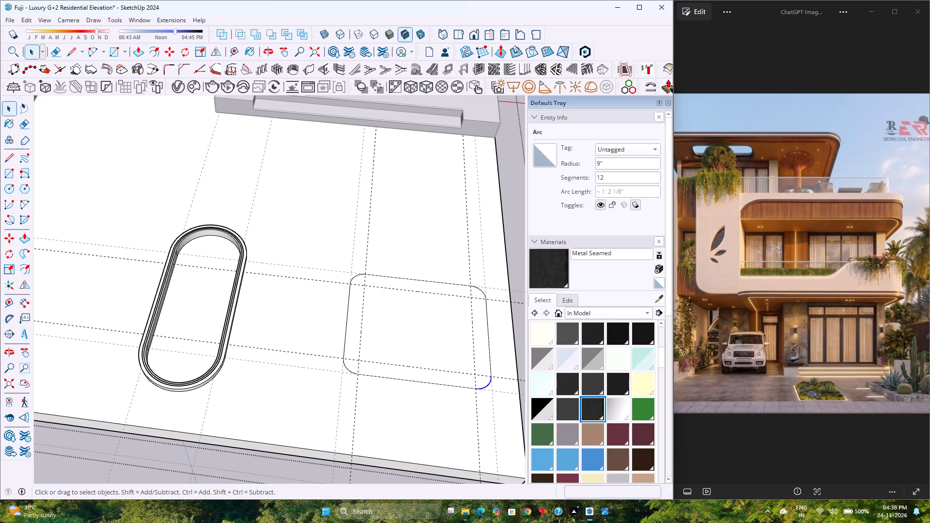
double_click(617, 179)
key(5)
key(0)
key(Return)
click(483, 292)
double_click(617, 182)
key(5)
key(0)
key(Return)
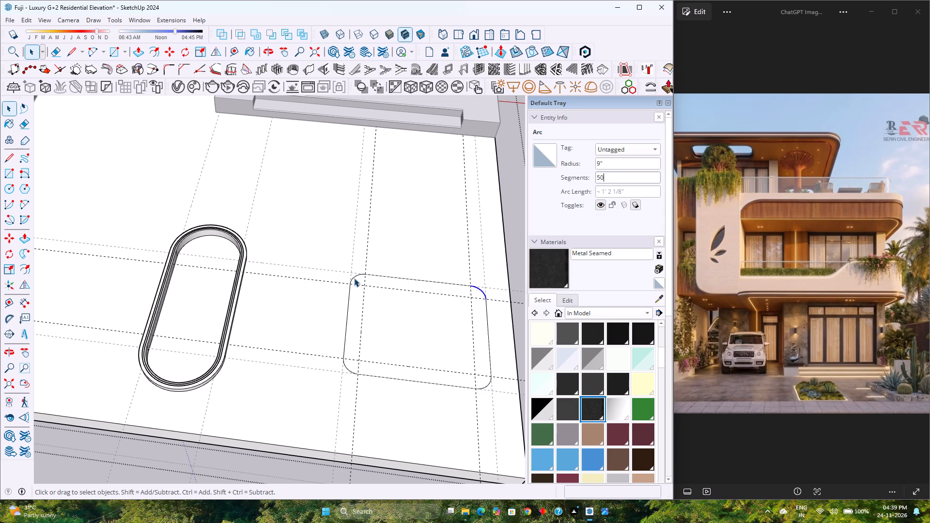
Set the two left-hand corner arcs of the rounded rectangle to 50 segments each.
click(354, 278)
double_click(625, 181)
key(5)
key(0)
key(Return)
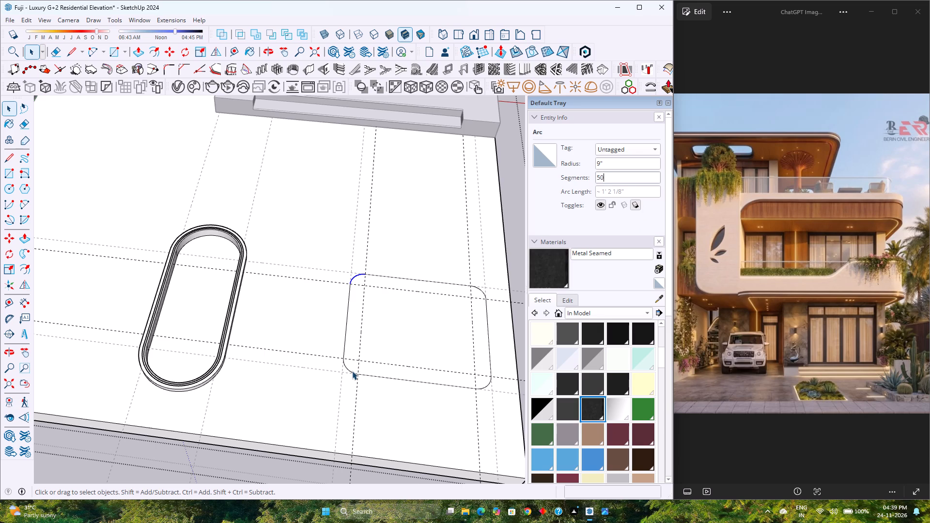
click(352, 371)
double_click(620, 179)
key(5)
key(0)
key(Return)
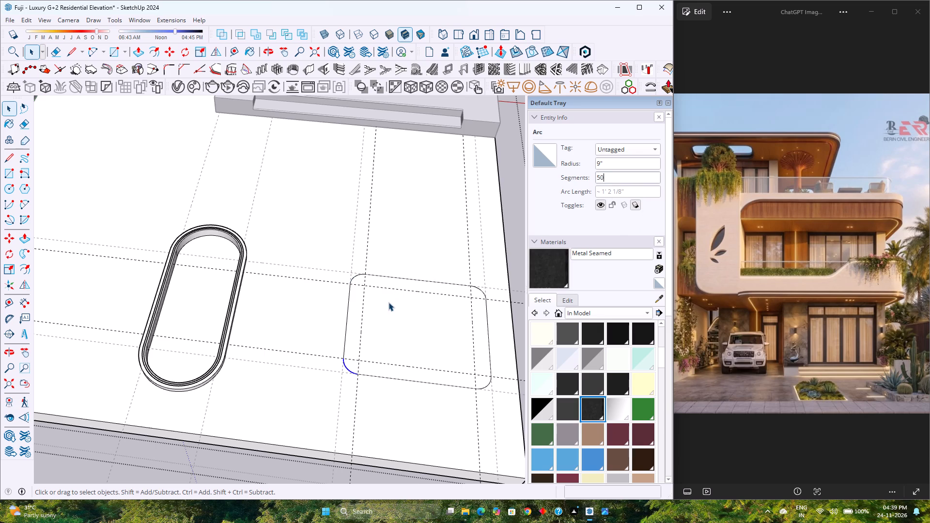
Offset the rounded rectangle's face outline outward by 4" to form the curb ring.
click(388, 302)
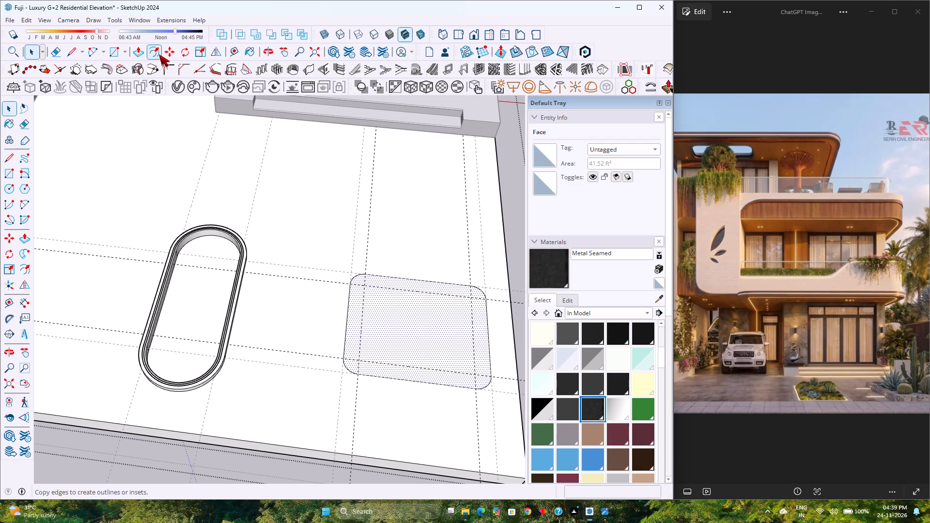
click(159, 54)
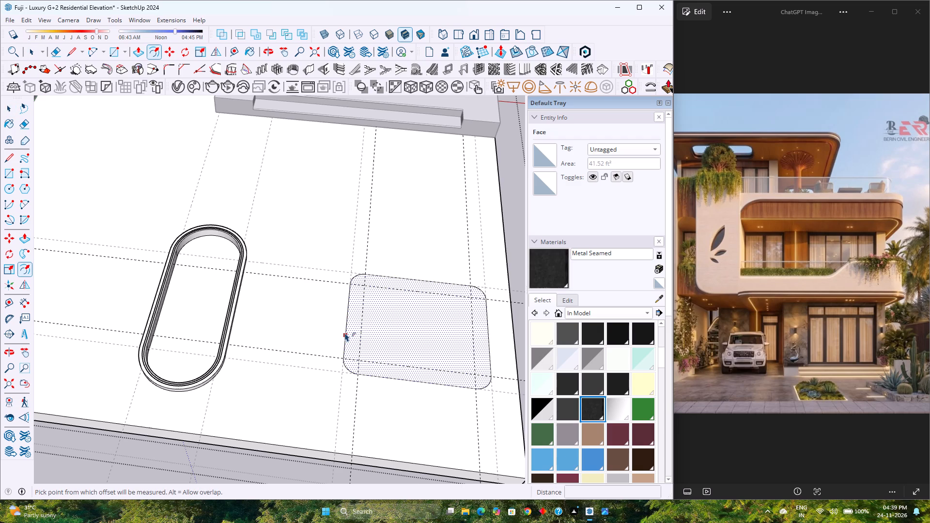
click(345, 333)
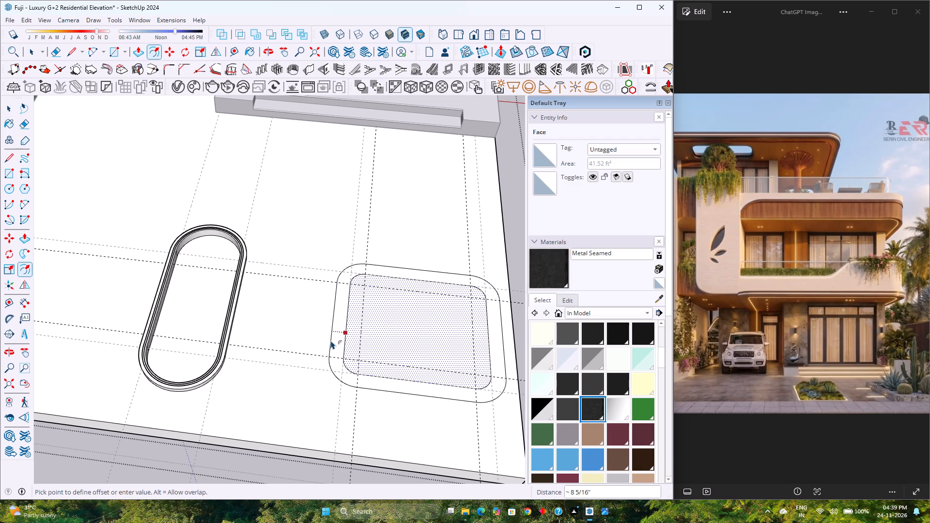
key(4)
key(Return)
Extrude the curb ring around the rounded rectangle upward by 4".
key(p)
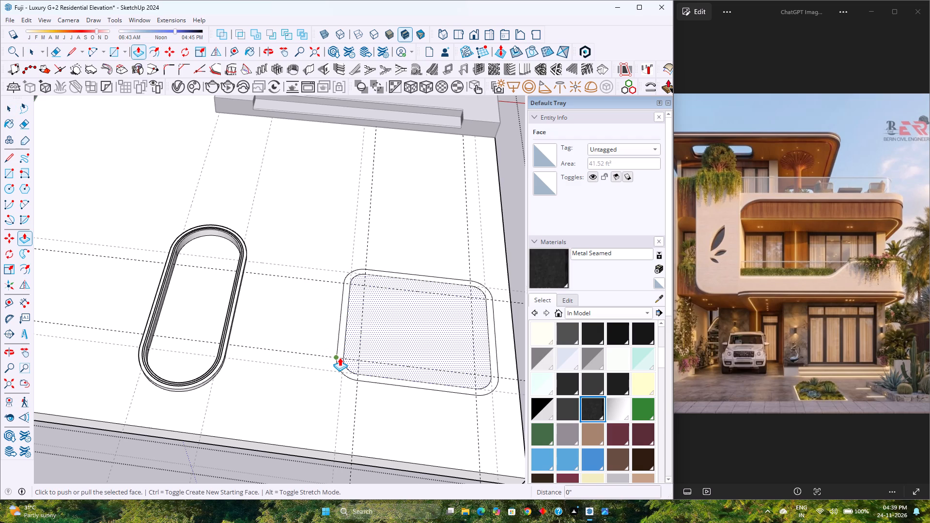
key(Escape)
click(341, 352)
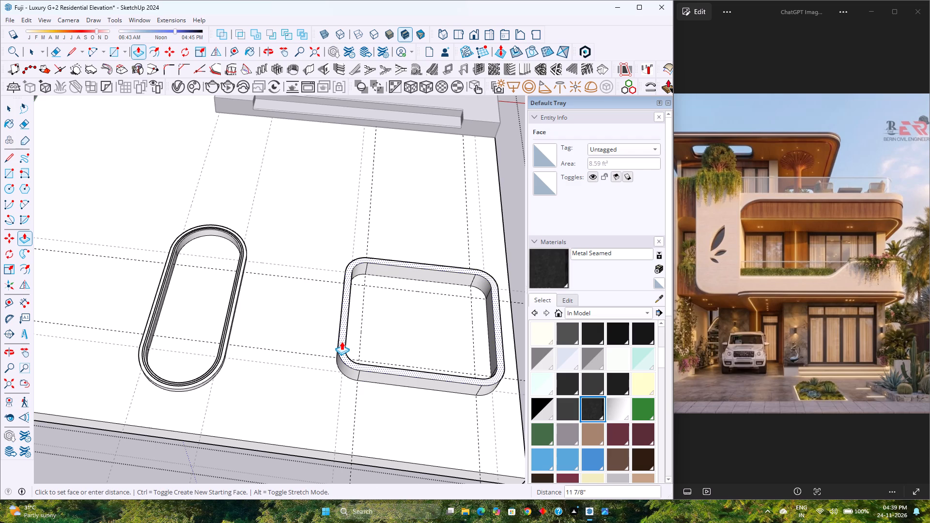
key(3)
key(BackSpace)
key(4)
key(Return)
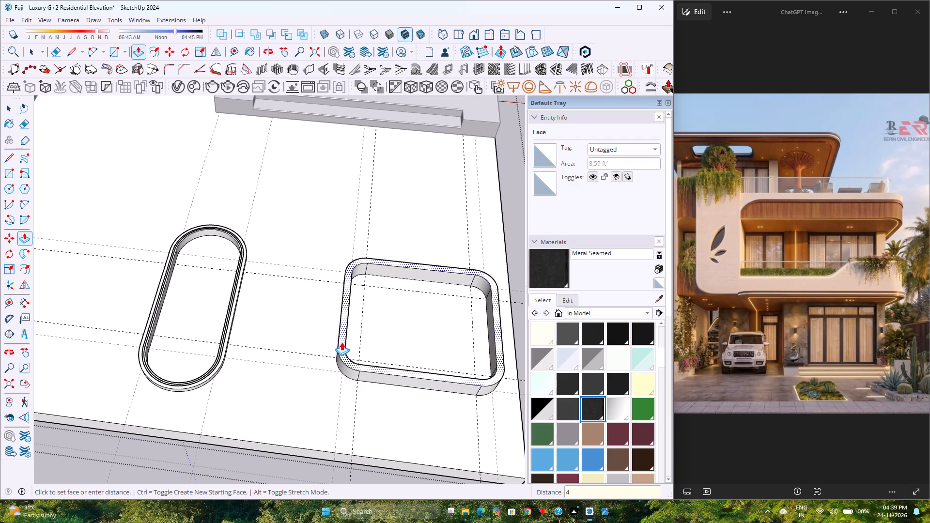
Push the face inside the rounded-corner curb down by 2" to recess the planting bed.
middle_drag(340, 375, 377, 323)
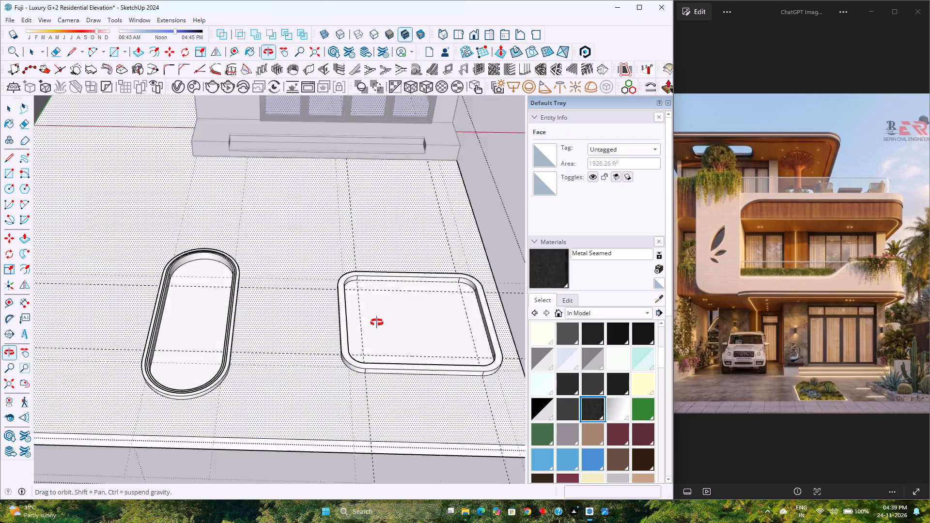
middle_drag(377, 323, 405, 300)
click(400, 317)
key(2)
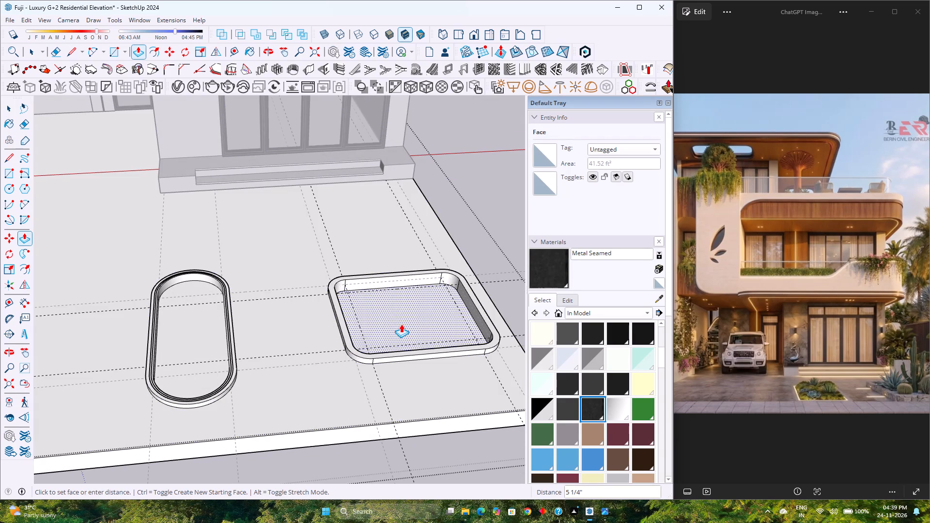
key(Return)
key(space)
Delete all guides inside the driveway slab group.
scroll(356, 395, down, 2)
middle_drag(359, 389, 404, 323)
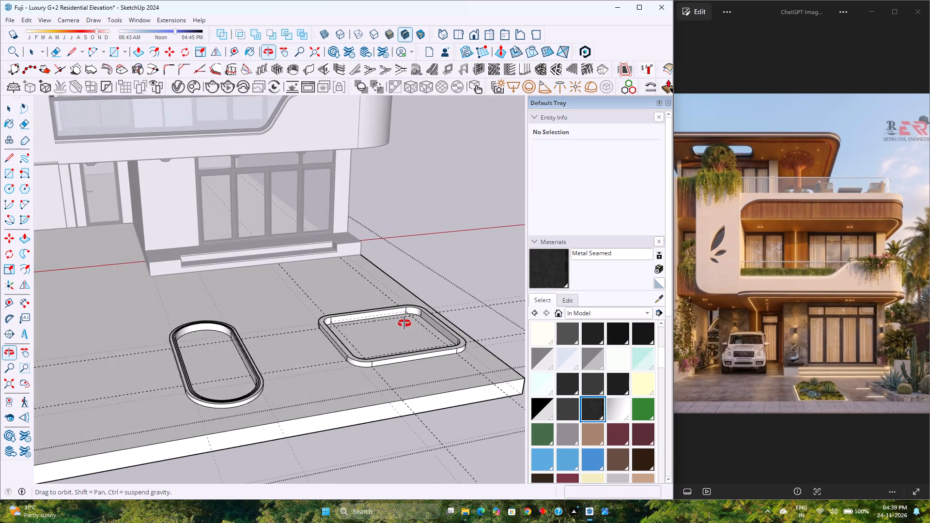
middle_drag(404, 323, 405, 323)
middle_click(405, 323)
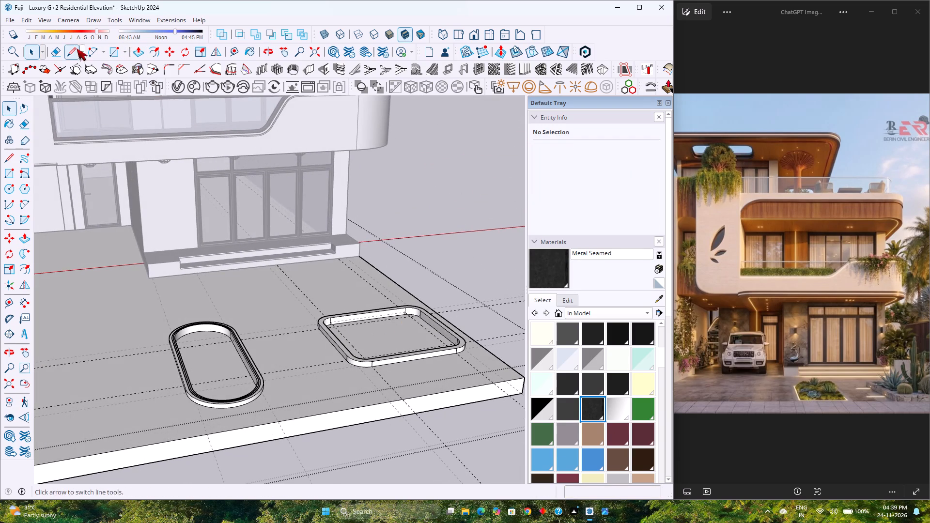
click(26, 23)
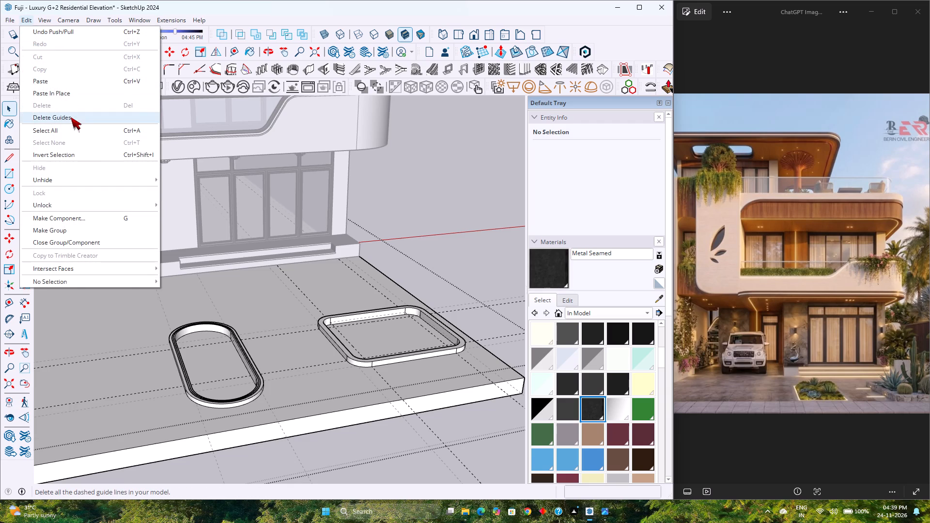
click(71, 117)
Exit the driveway slab group and delete the remaining guides in the model.
scroll(287, 313, down, 8)
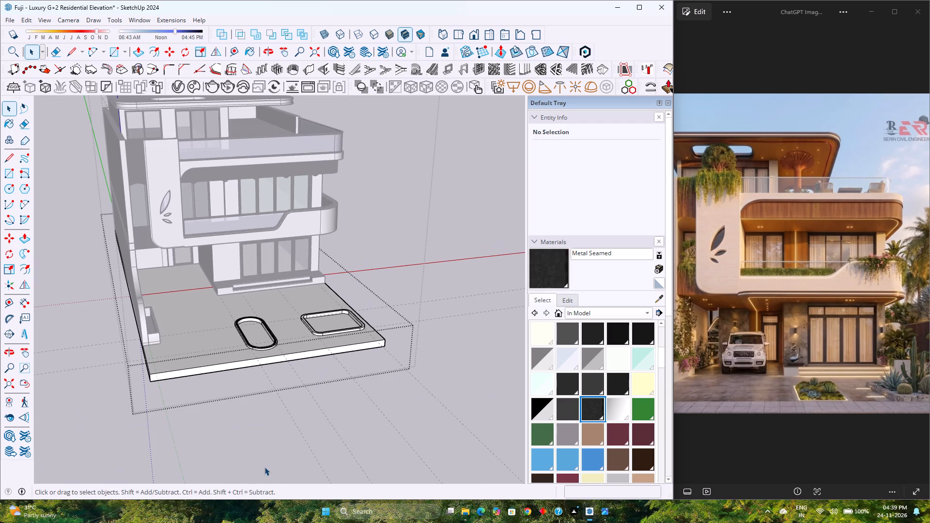
click(264, 465)
click(25, 18)
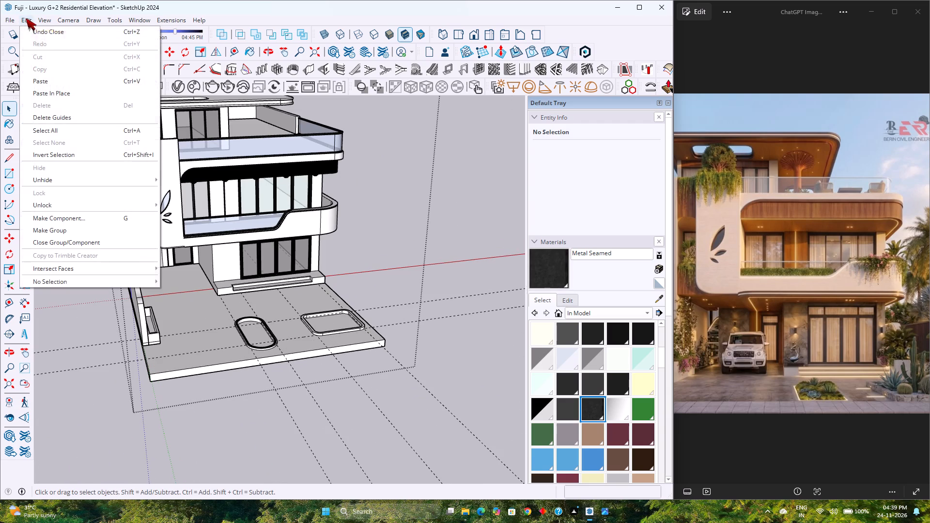
click(91, 114)
Save the model.
scroll(355, 372, down, 3)
middle_drag(355, 372, 180, 292)
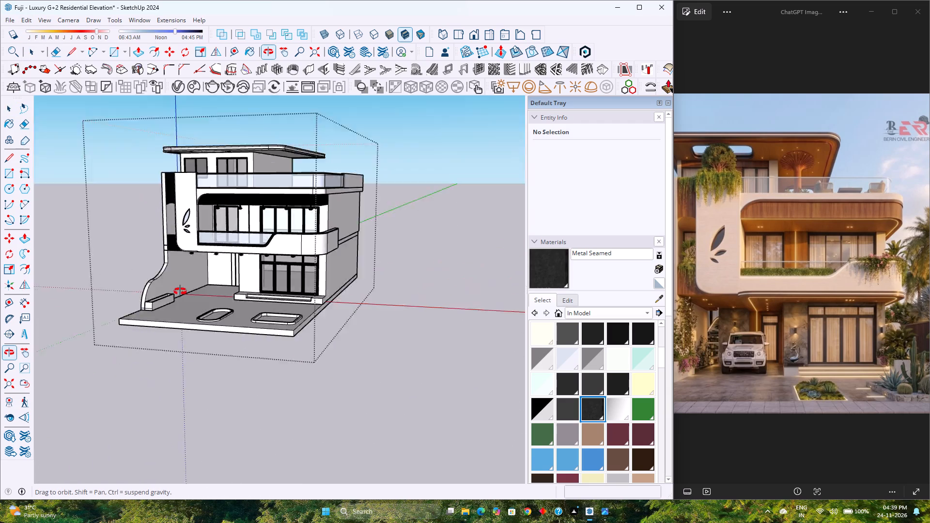
middle_drag(180, 292, 397, 311)
key(ctrl+s)
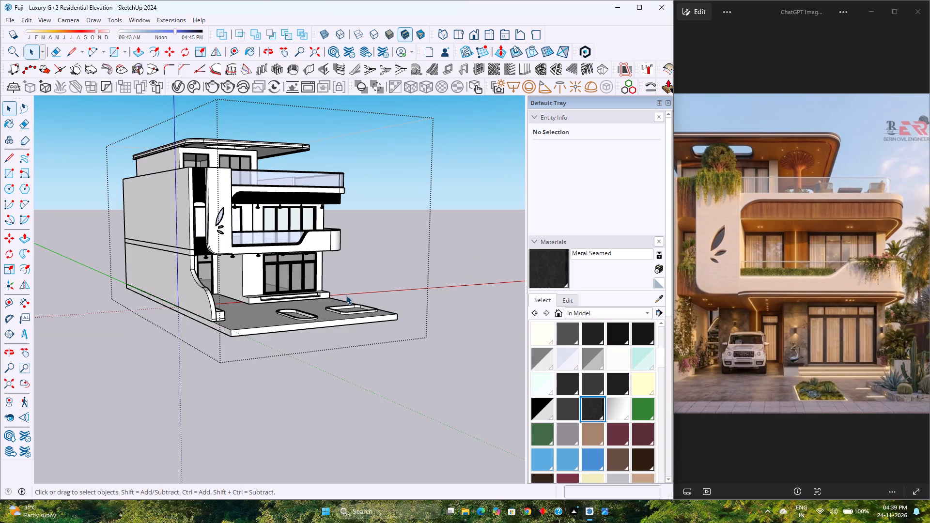
Show the whole house model in the standard front view.
scroll(347, 294, down, 2)
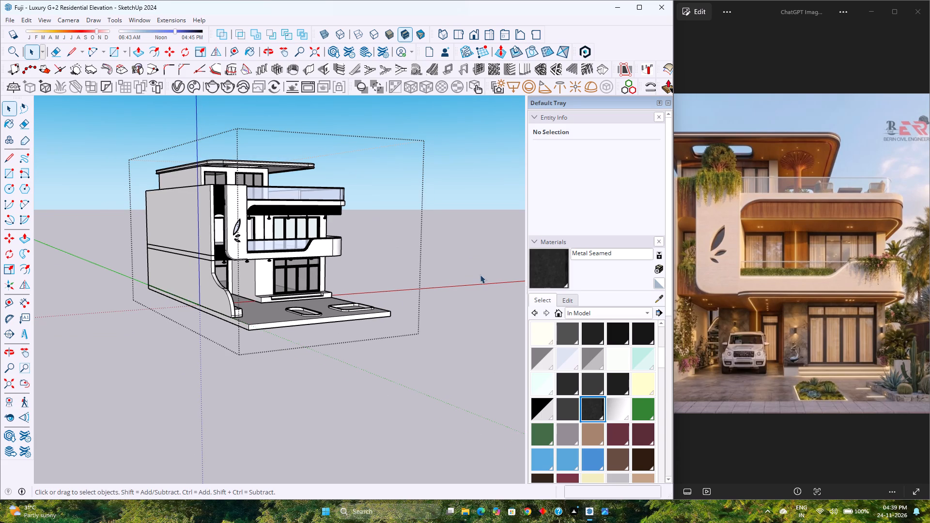
click(478, 40)
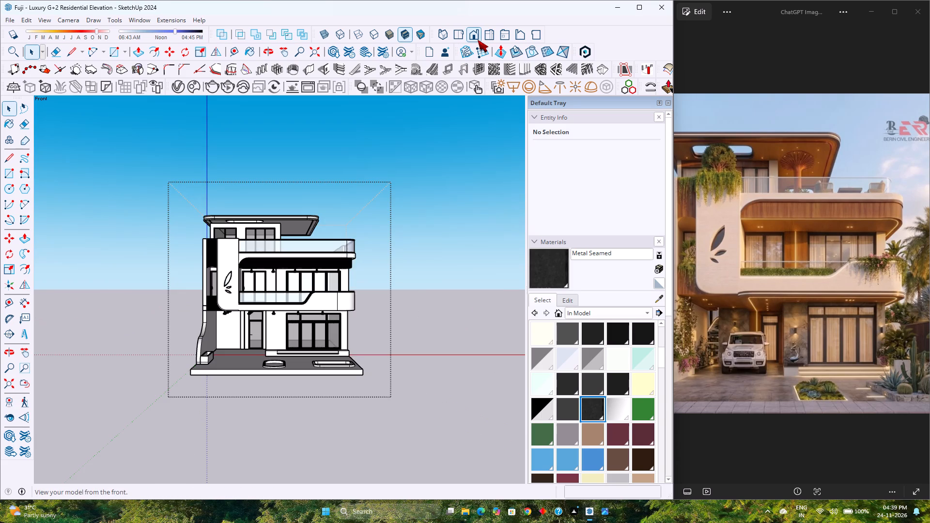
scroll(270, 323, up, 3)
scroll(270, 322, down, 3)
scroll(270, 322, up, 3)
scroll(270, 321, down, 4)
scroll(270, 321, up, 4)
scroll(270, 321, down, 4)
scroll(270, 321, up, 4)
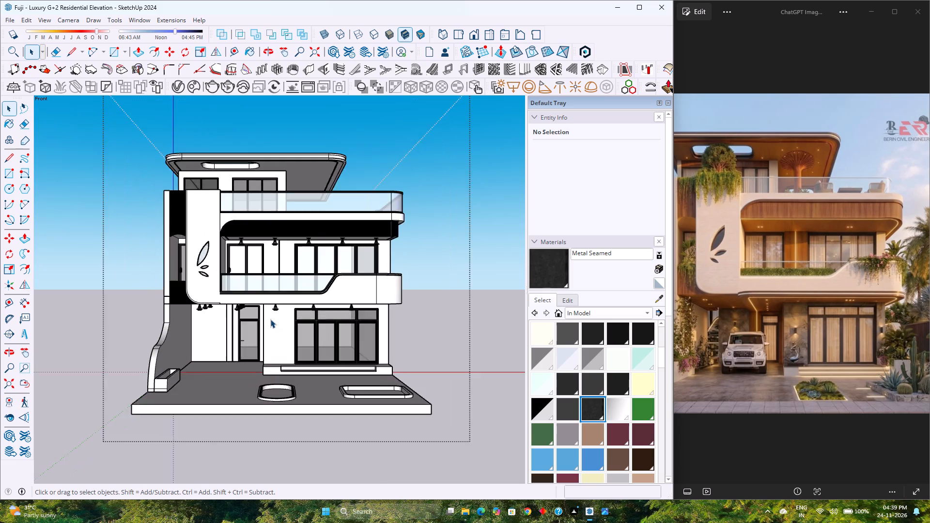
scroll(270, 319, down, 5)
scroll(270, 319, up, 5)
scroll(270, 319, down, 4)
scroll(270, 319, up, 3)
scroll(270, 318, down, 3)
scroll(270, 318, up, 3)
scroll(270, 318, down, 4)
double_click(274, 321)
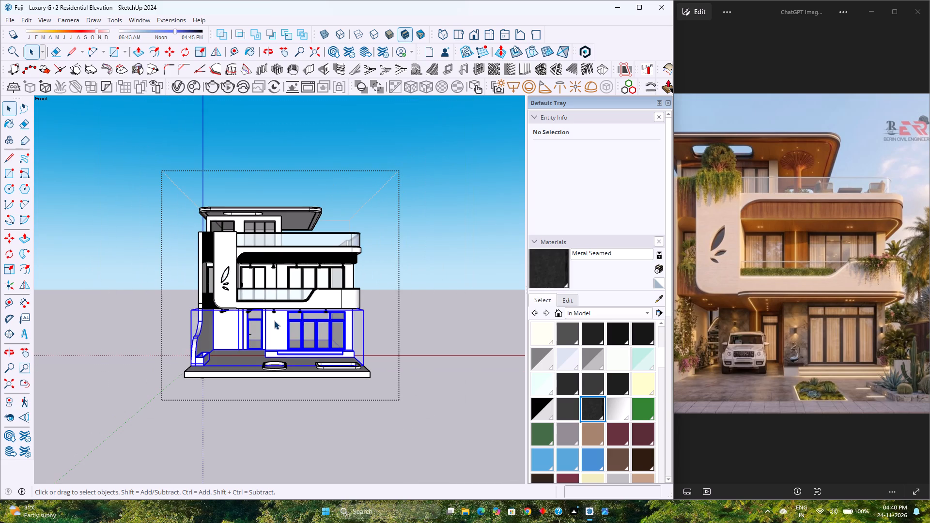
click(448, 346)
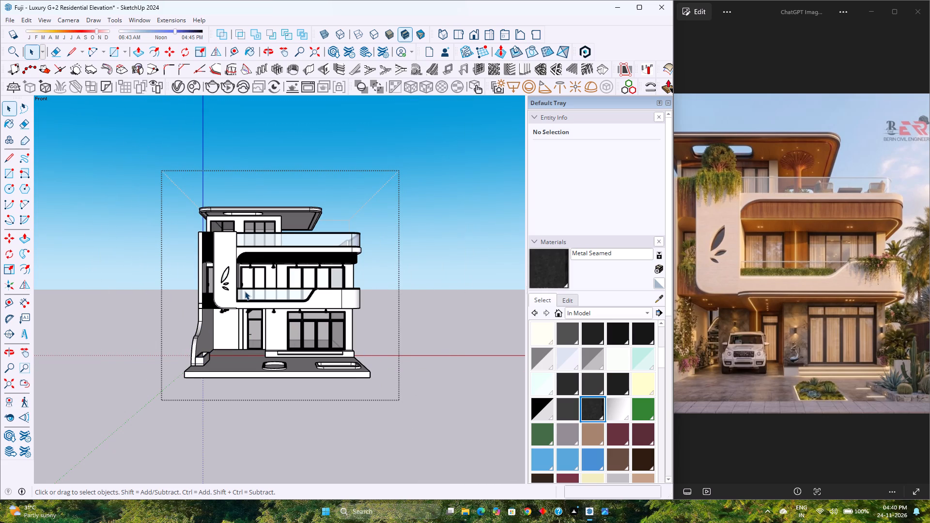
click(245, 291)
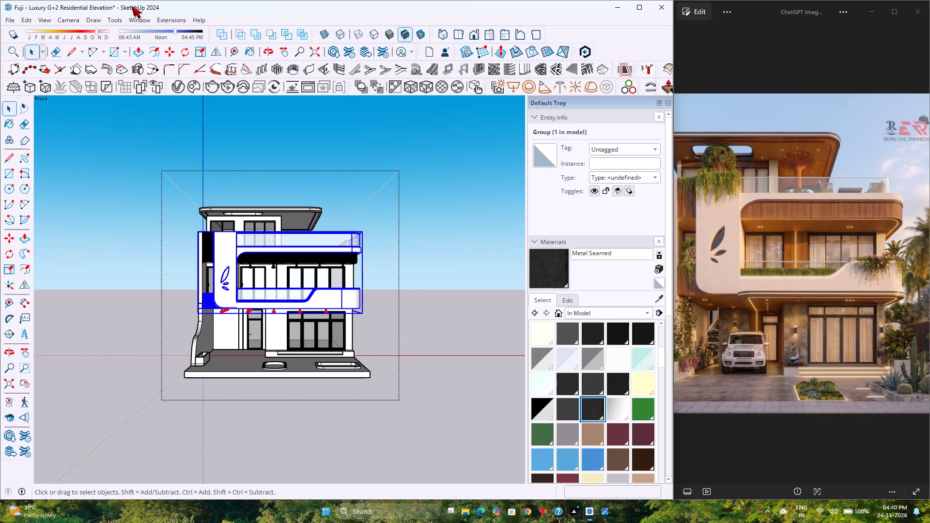
Open 3D Warehouse, clear the previous search and search the models for "car".
click(133, 19)
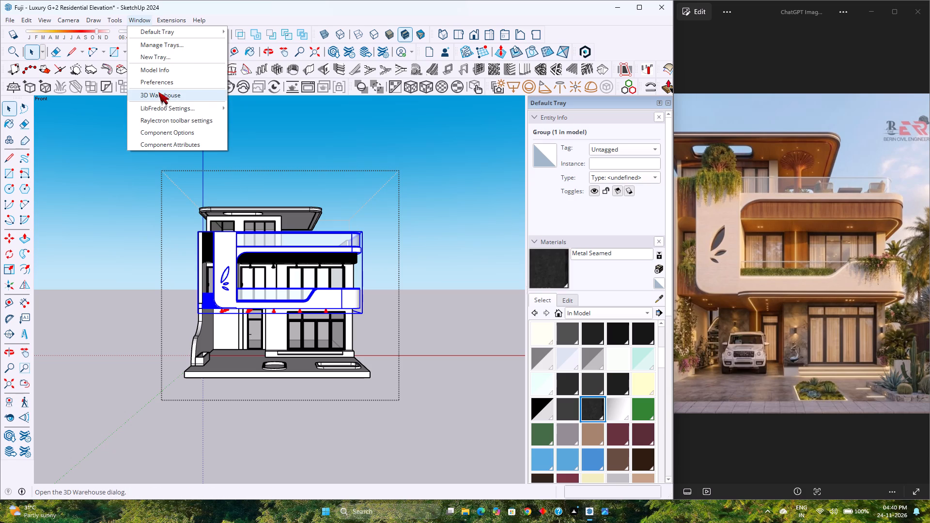
click(158, 92)
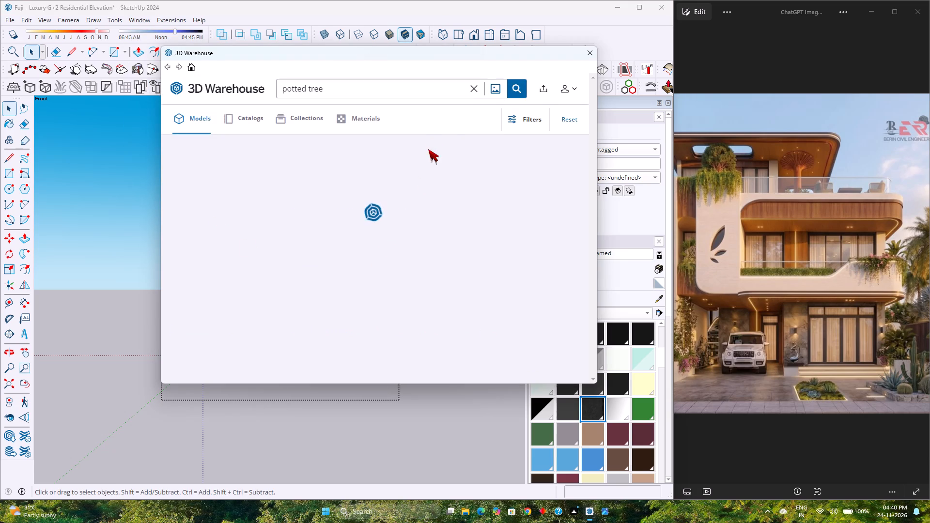
click(472, 89)
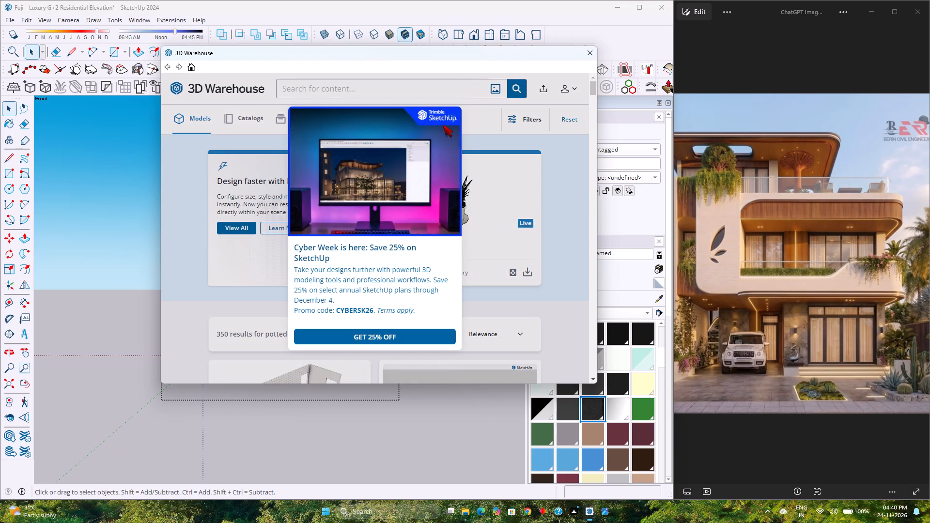
click(451, 116)
click(451, 86)
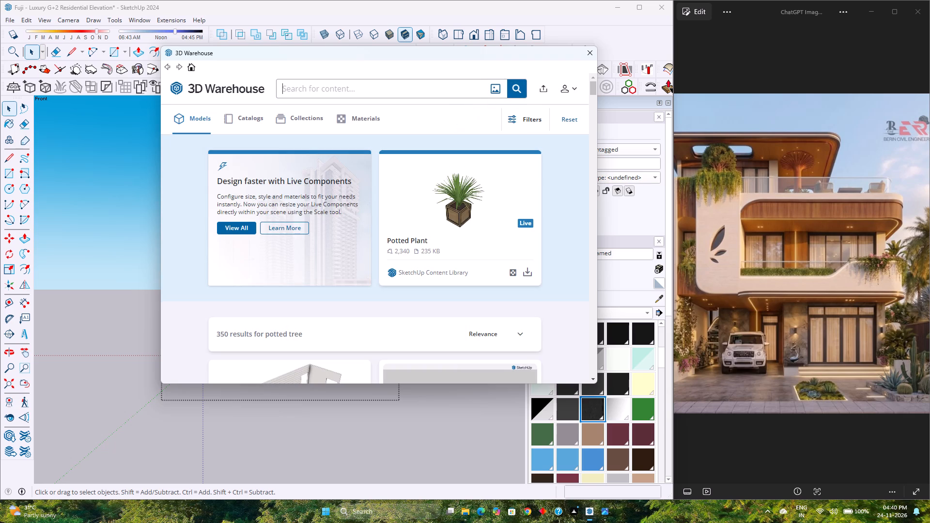
text(car)
key(Return)
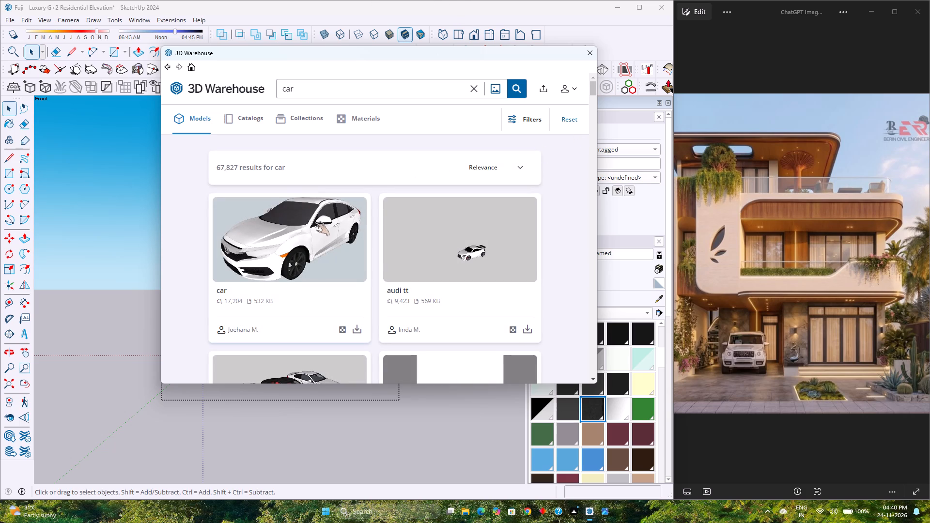
Look through the car models for a white SUV similar to the one parked in the reference image.
scroll(321, 240, down, 9)
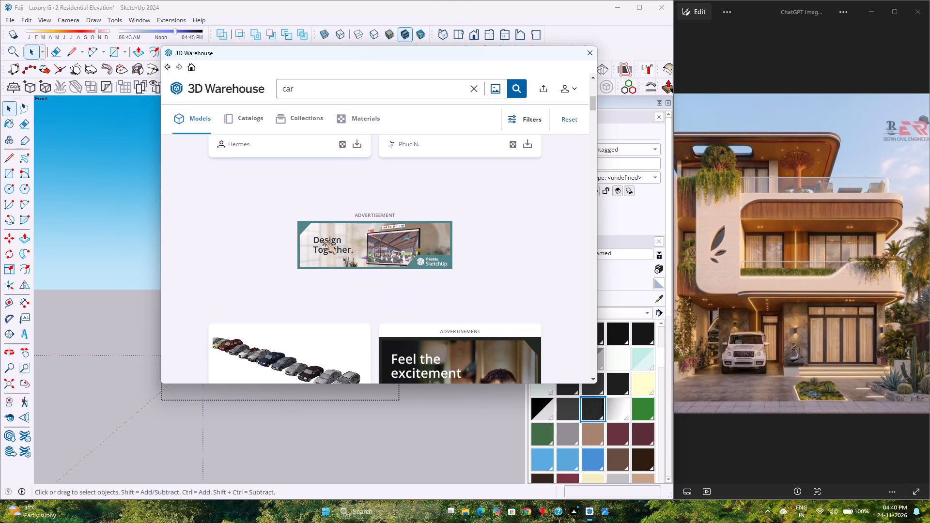
scroll(321, 240, down, 7)
scroll(322, 238, up, 3)
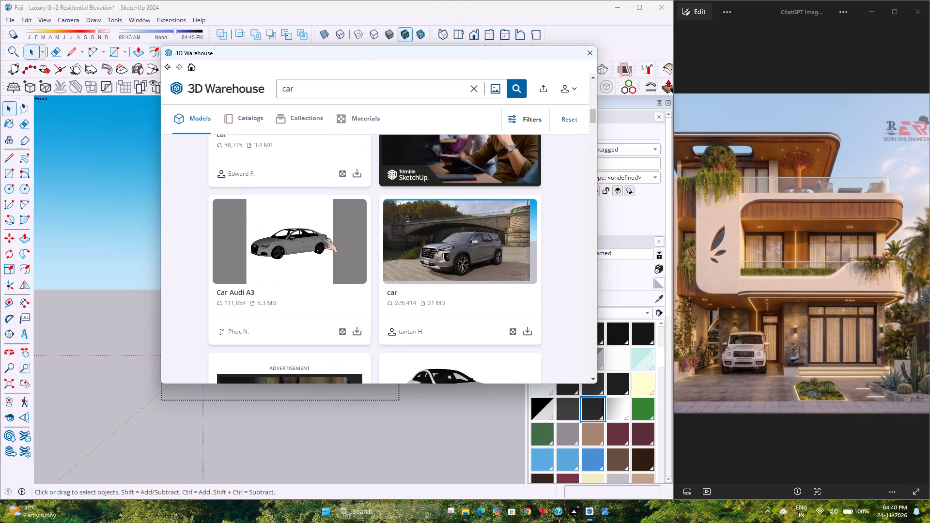
scroll(322, 238, down, 1)
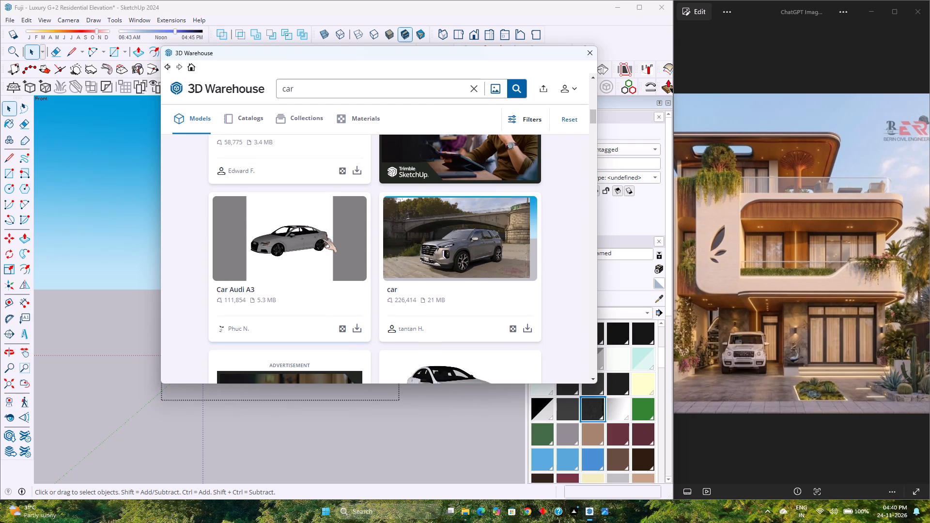
scroll(322, 238, down, 9)
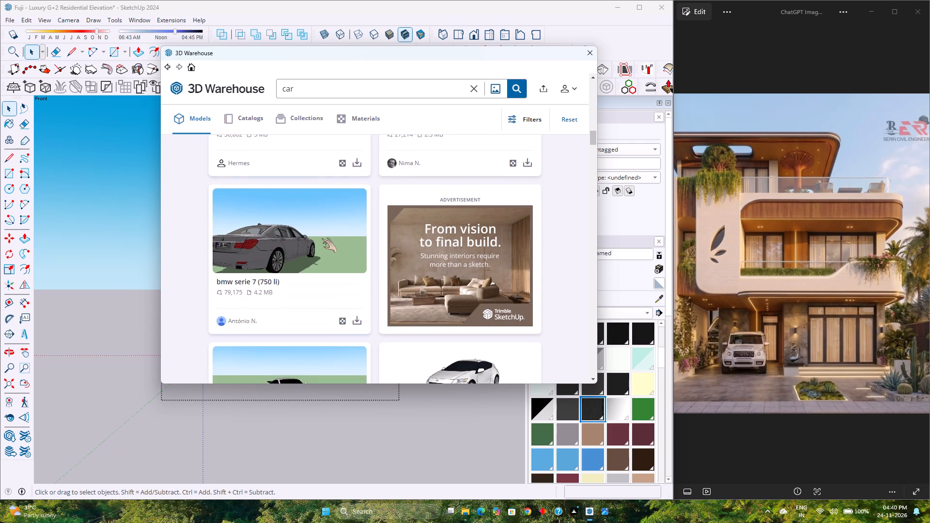
scroll(322, 238, down, 5)
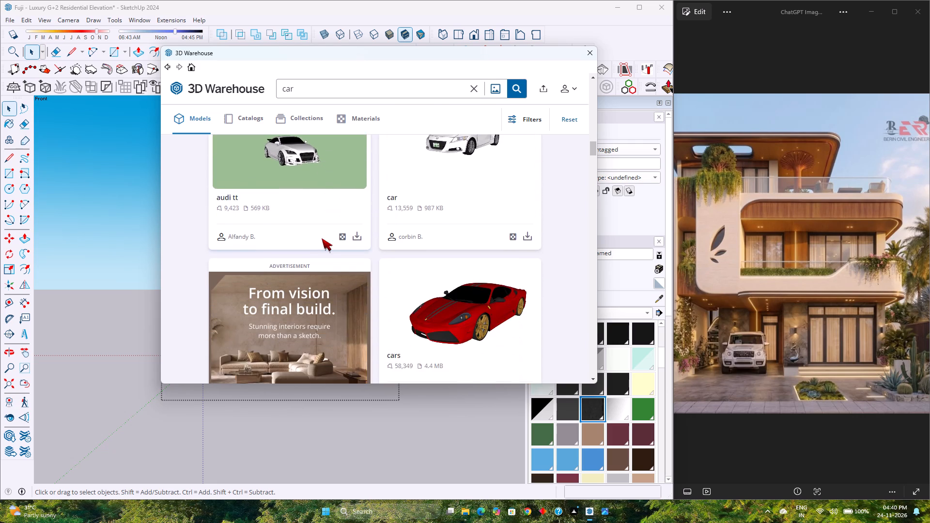
scroll(322, 238, up, 2)
scroll(322, 238, down, 5)
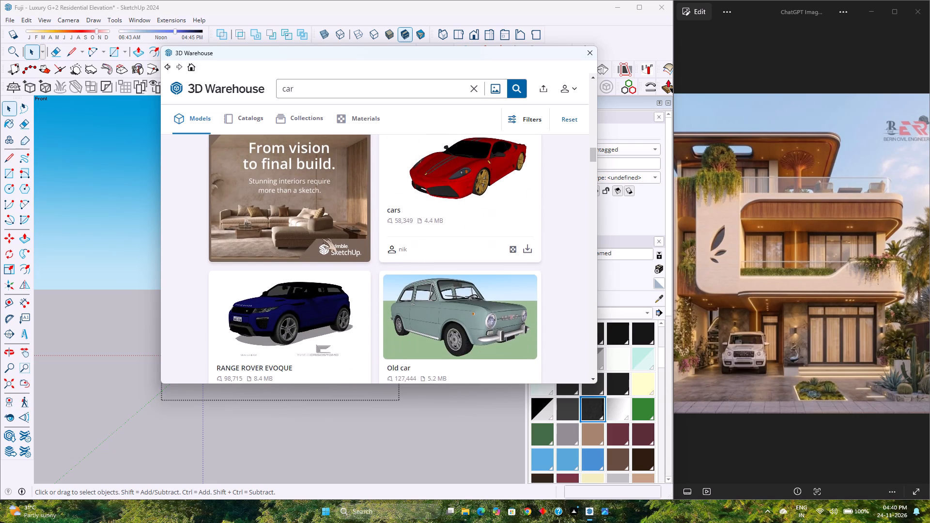
scroll(322, 238, down, 5)
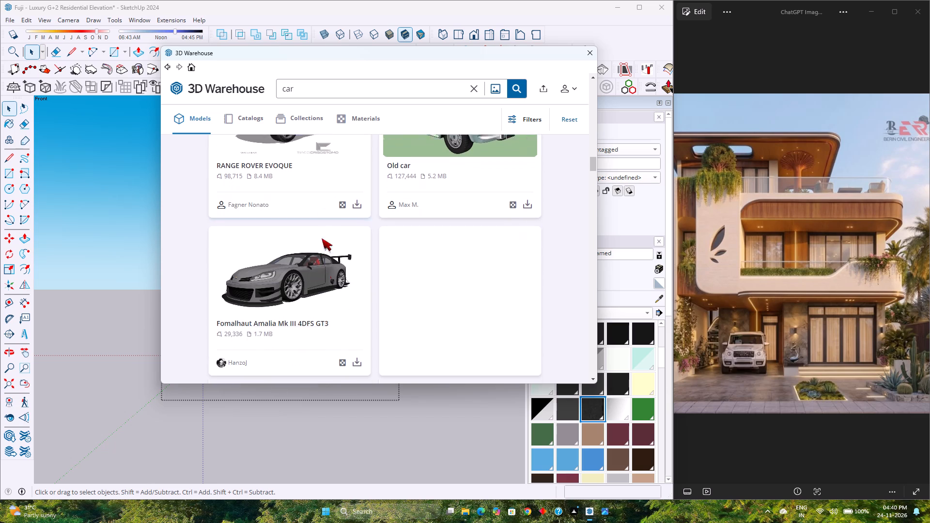
scroll(322, 238, down, 2)
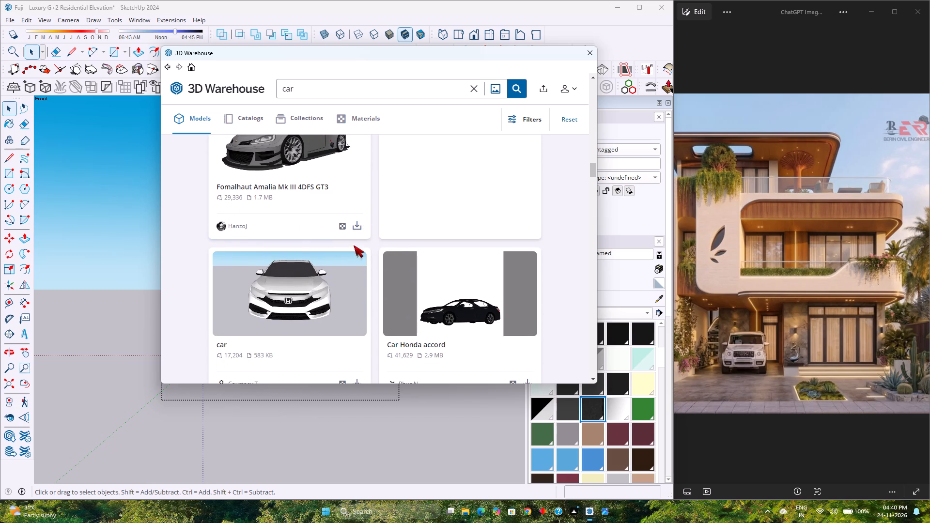
scroll(349, 259, down, 8)
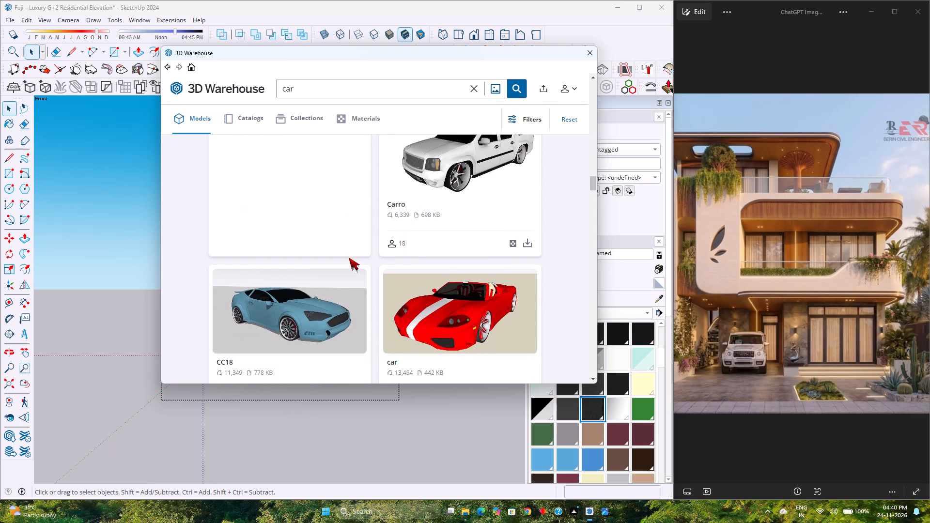
scroll(349, 258, up, 4)
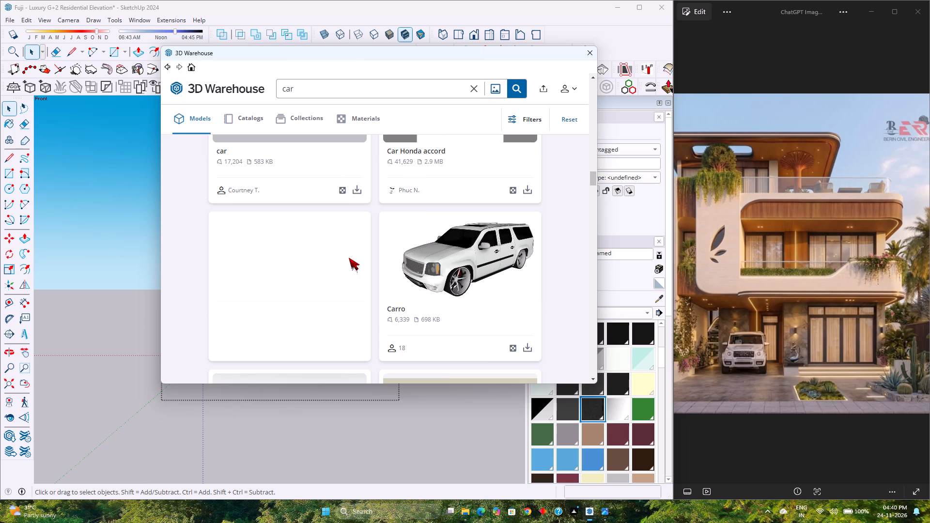
scroll(349, 258, down, 2)
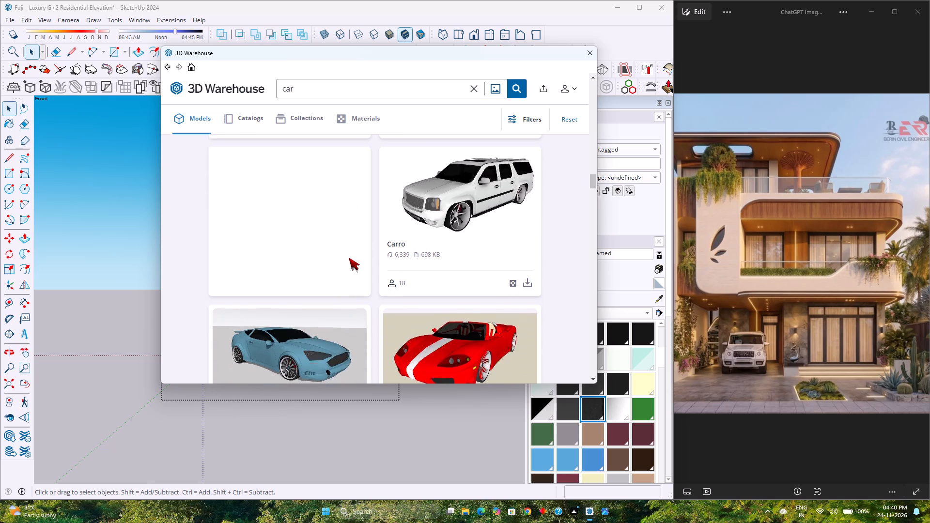
scroll(349, 258, down, 1)
scroll(349, 258, up, 2)
scroll(349, 258, down, 6)
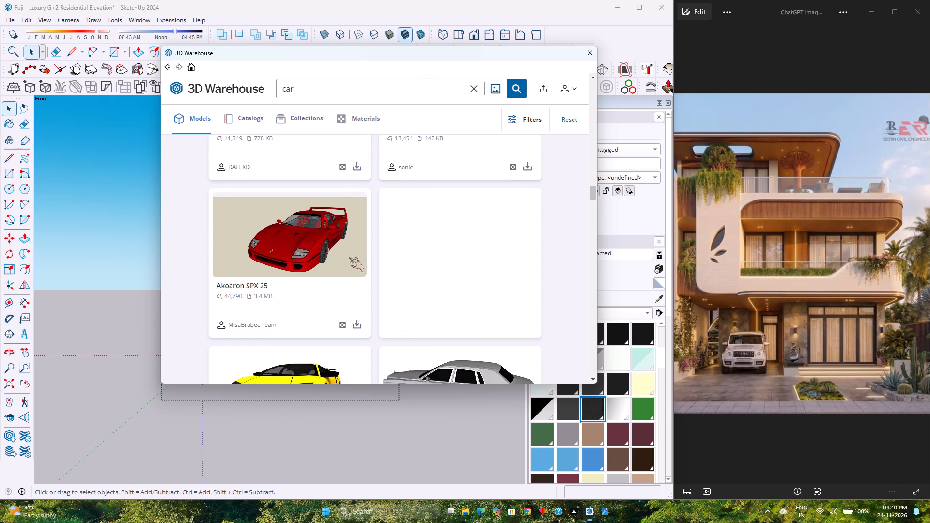
scroll(349, 257, down, 7)
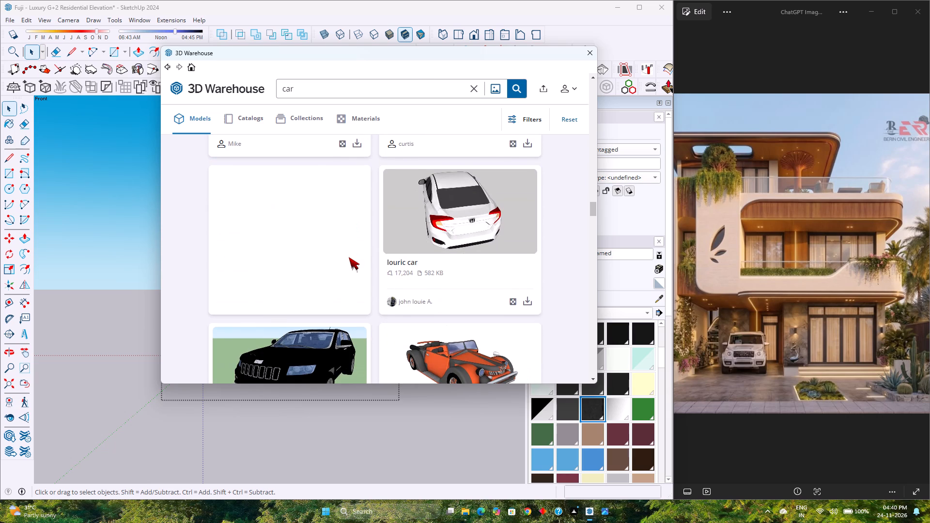
scroll(349, 257, up, 3)
scroll(349, 257, down, 5)
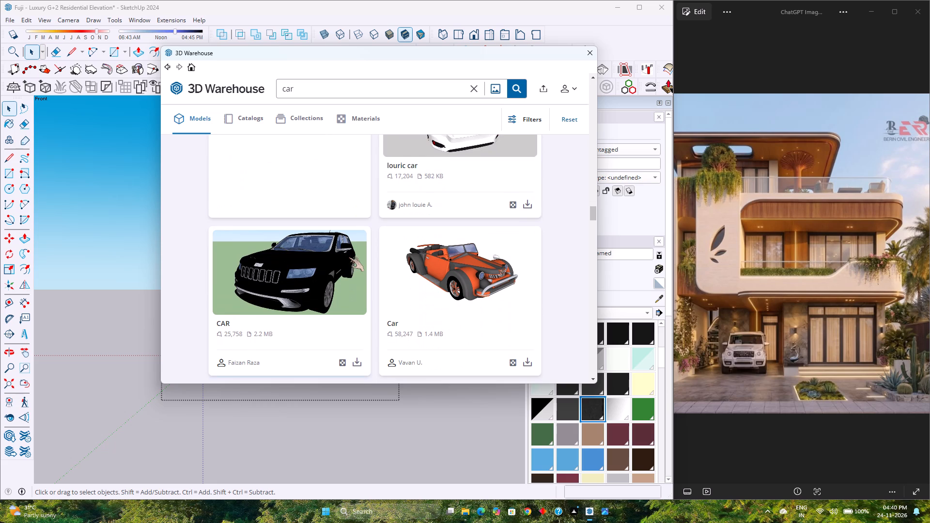
scroll(349, 257, down, 7)
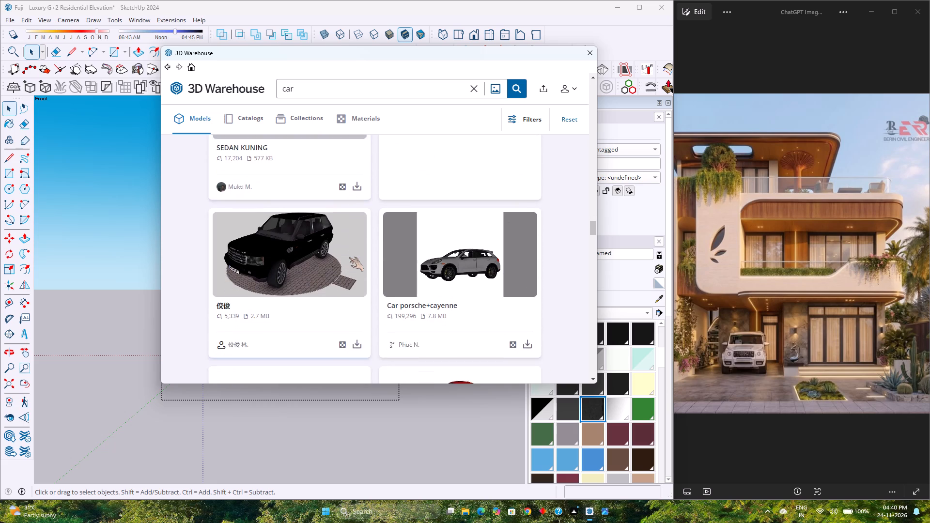
scroll(349, 257, down, 6)
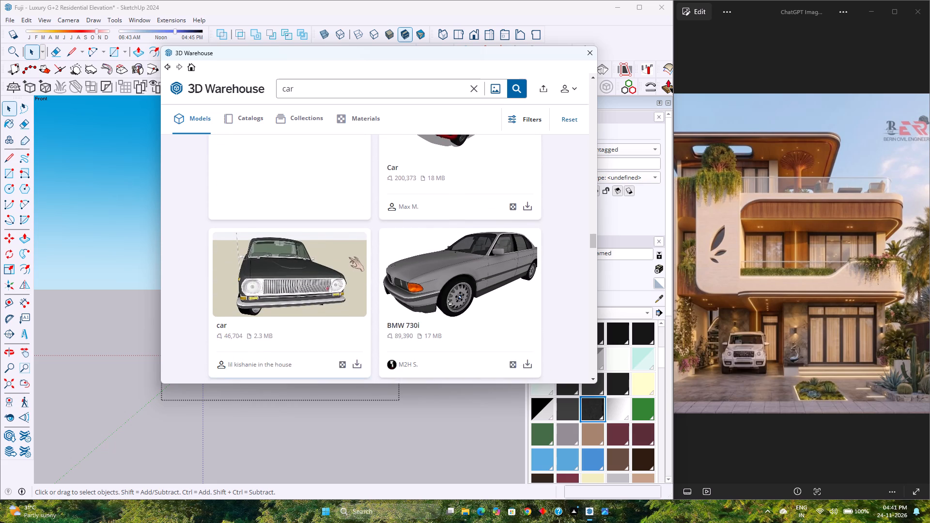
scroll(349, 257, down, 8)
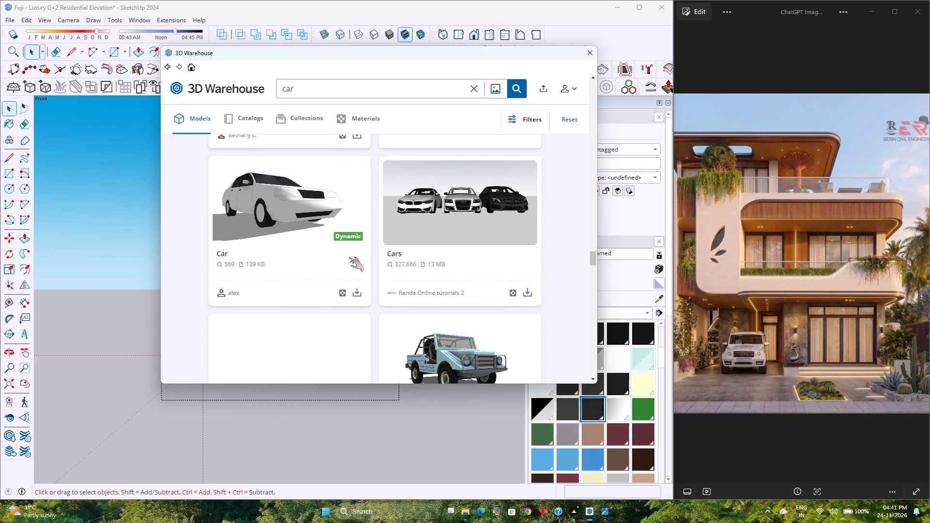
scroll(349, 257, down, 6)
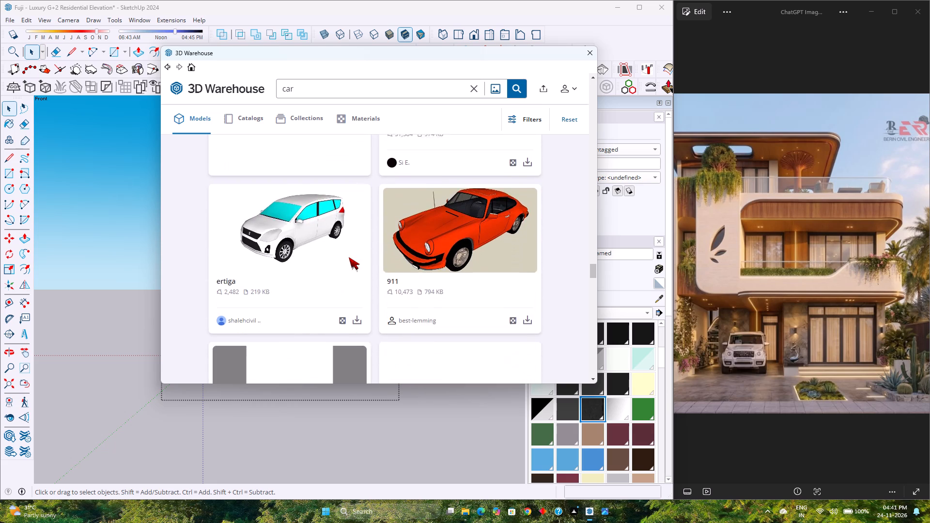
scroll(349, 257, down, 8)
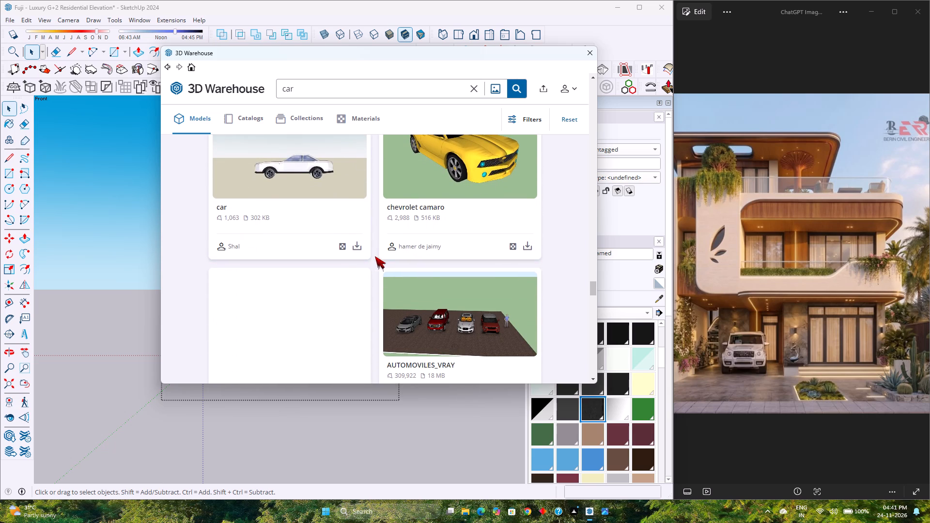
scroll(375, 256, down, 11)
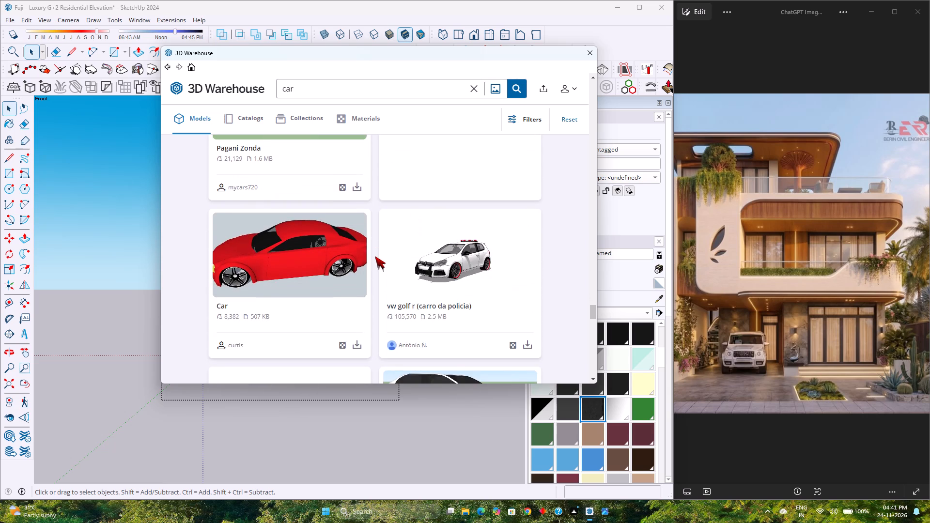
scroll(375, 256, up, 4)
scroll(375, 256, down, 3)
scroll(375, 256, up, 2)
scroll(375, 256, down, 6)
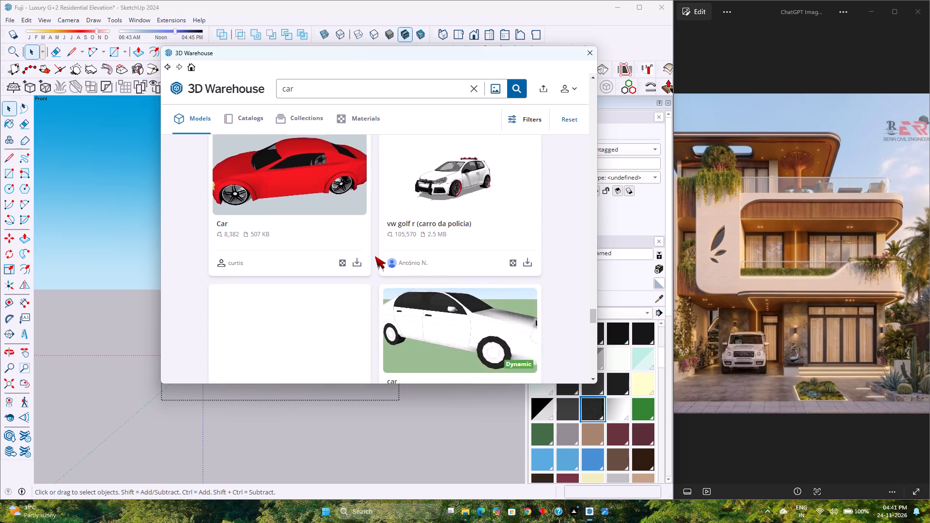
scroll(375, 256, down, 8)
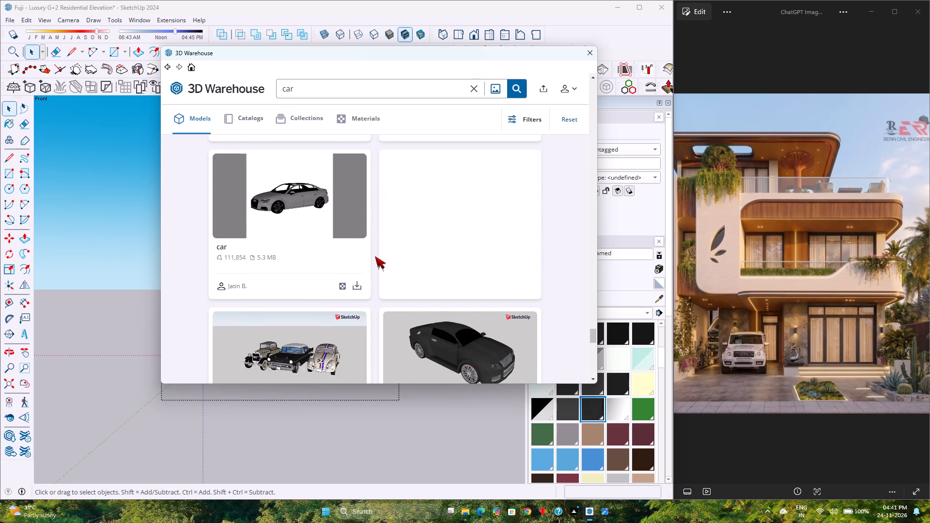
scroll(375, 256, down, 9)
scroll(375, 256, up, 2)
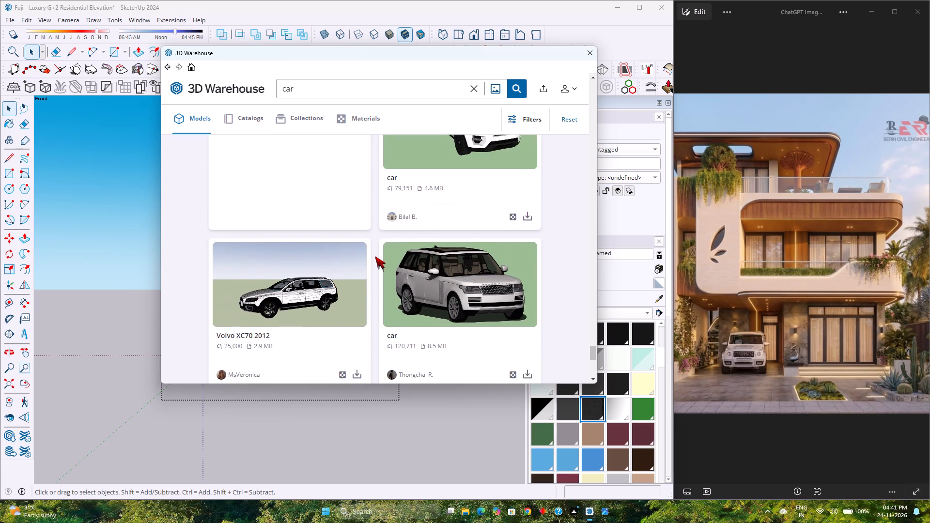
scroll(375, 256, down, 2)
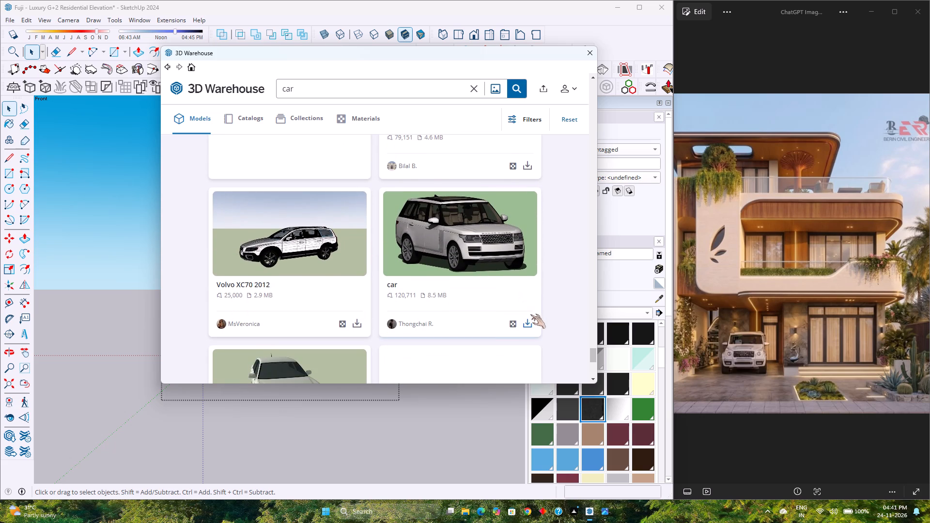
Start downloading the light-coloured Range Rover-style SUV model titled "car" (8.5 MB).
click(529, 319)
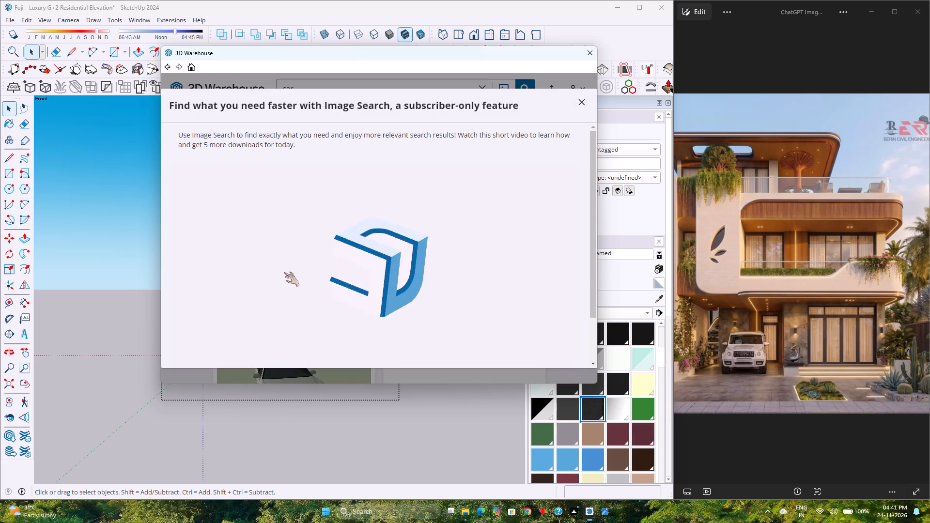
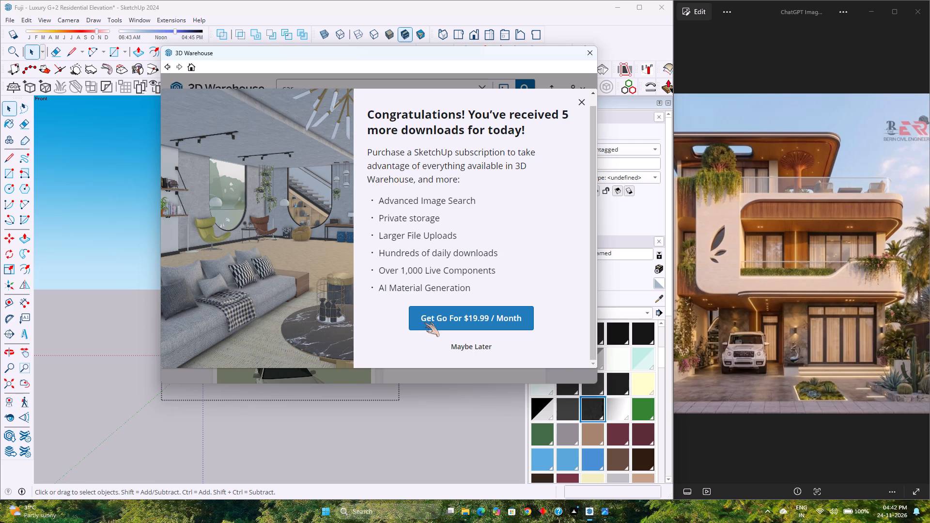
Dismiss the subscription offer and load the 8.5 MB Range Rover-style "car" model directly into the current model.
click(479, 353)
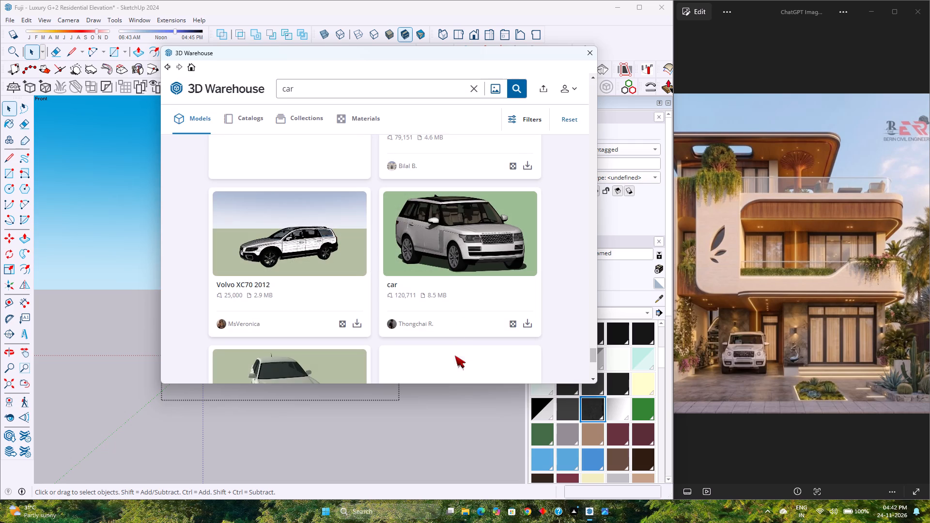
click(526, 319)
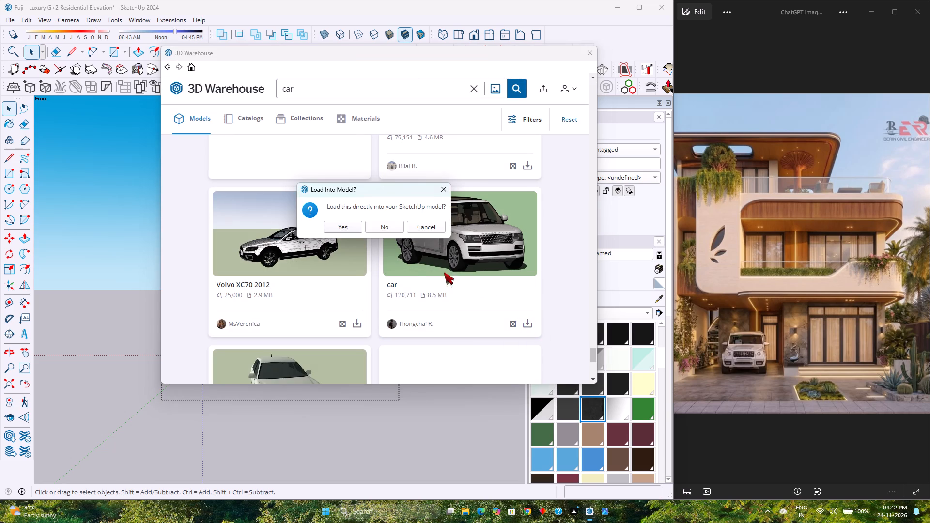
click(343, 224)
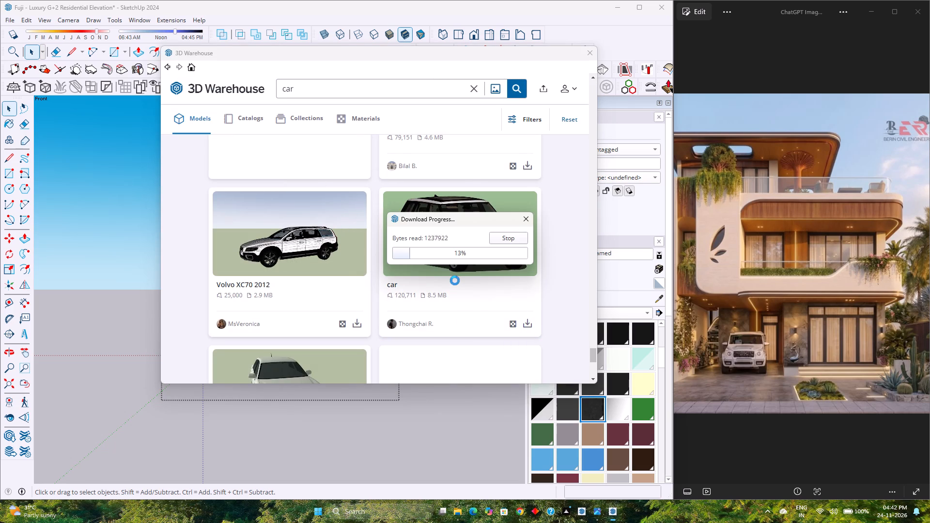
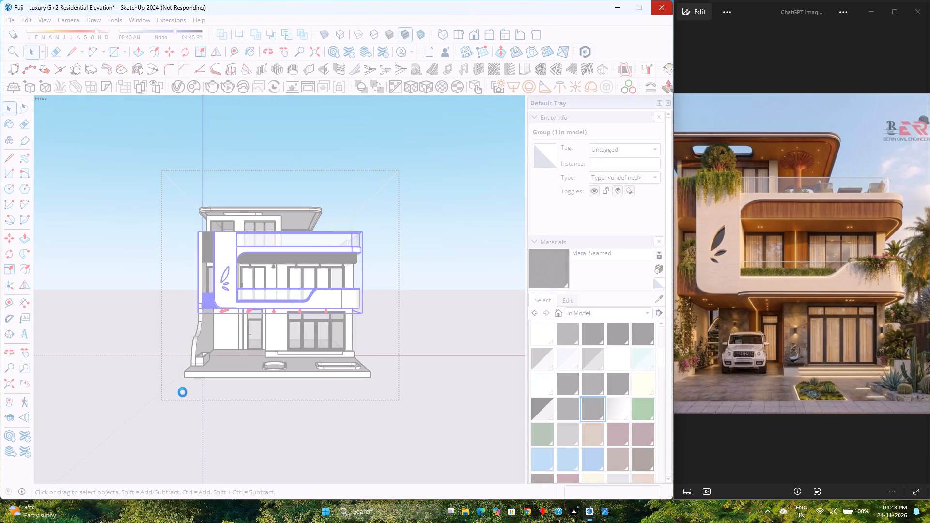
Accept the file version notice and place the imported car in the carport beside the low side-wall planter.
scroll(185, 377, down, 3)
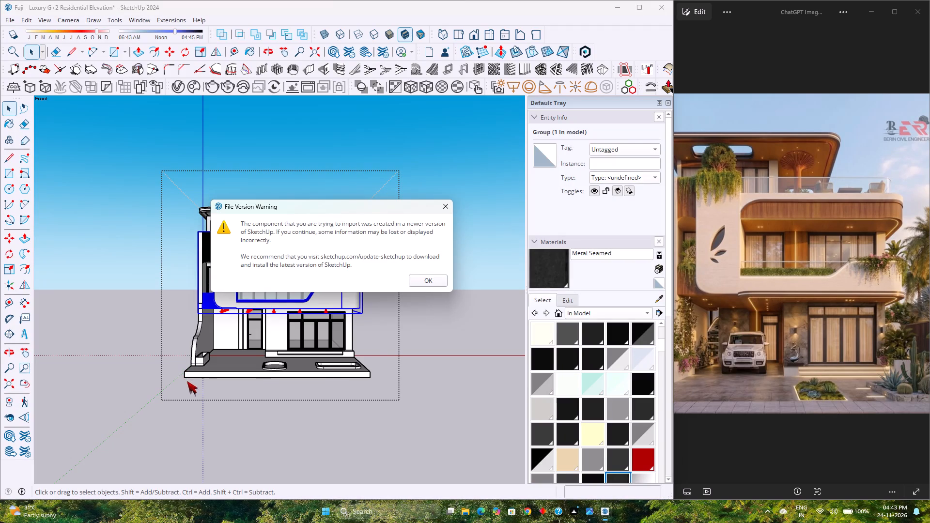
click(432, 277)
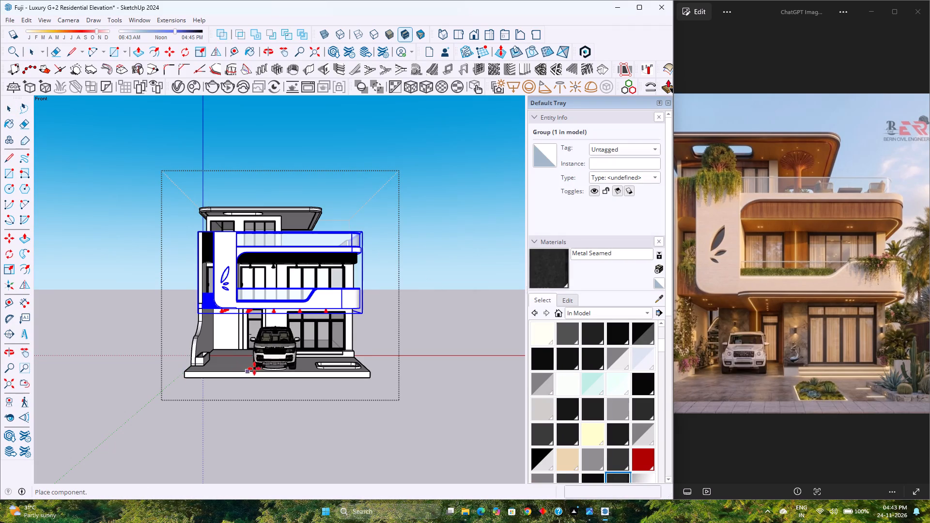
scroll(257, 367, up, 4)
scroll(257, 367, down, 3)
scroll(227, 367, up, 4)
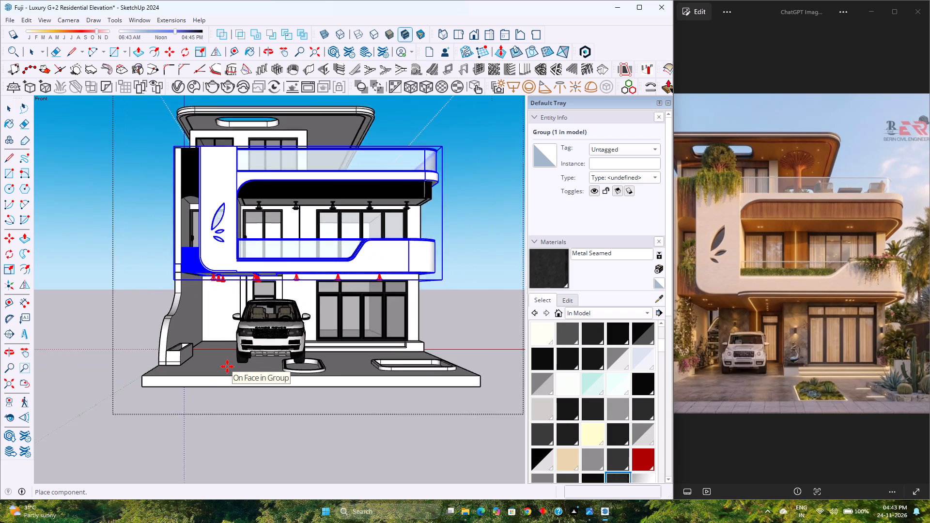
scroll(227, 367, up, 11)
middle_drag(206, 362, 241, 480)
middle_click(241, 480)
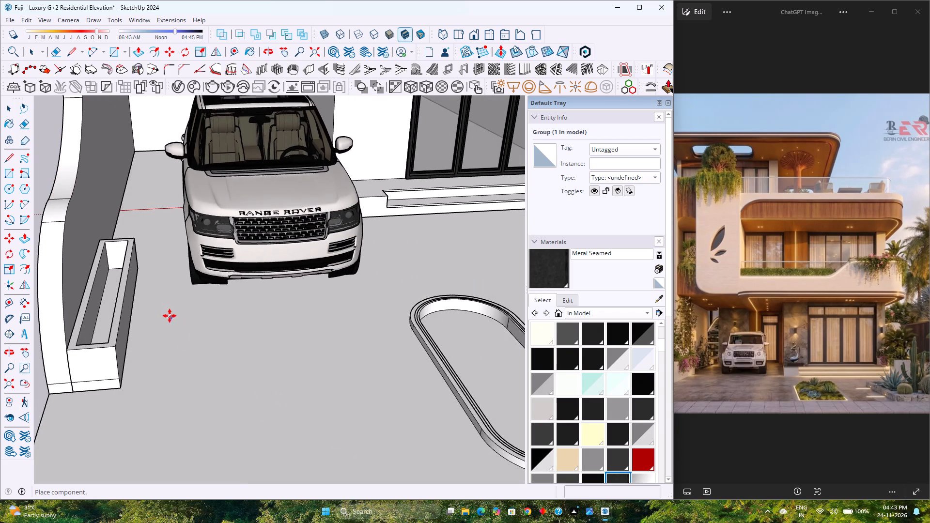
click(127, 314)
Move the car down along the blue axis so the base of its bounding box meets the driveway surface.
middle_drag(304, 309, 295, 309)
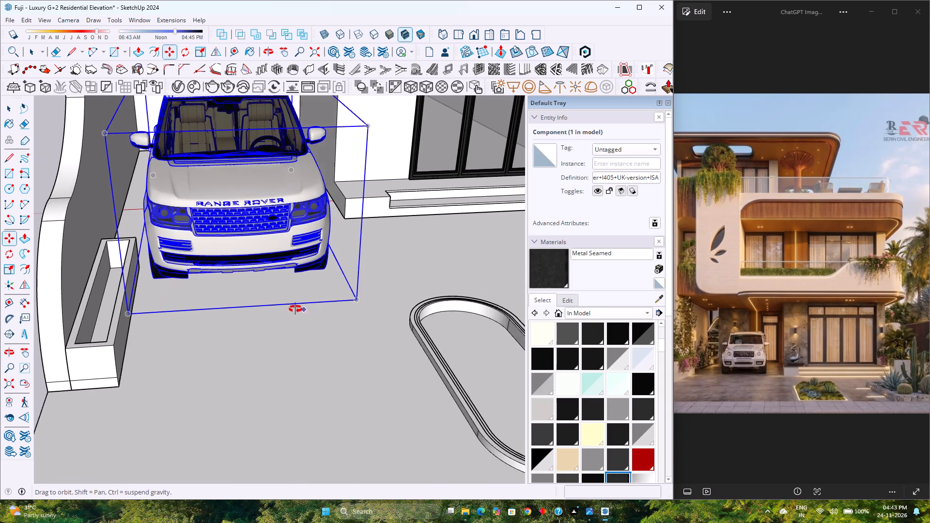
middle_drag(295, 309, 34, 299)
middle_click(33, 299)
scroll(212, 333, down, 3)
middle_drag(212, 333, 466, 223)
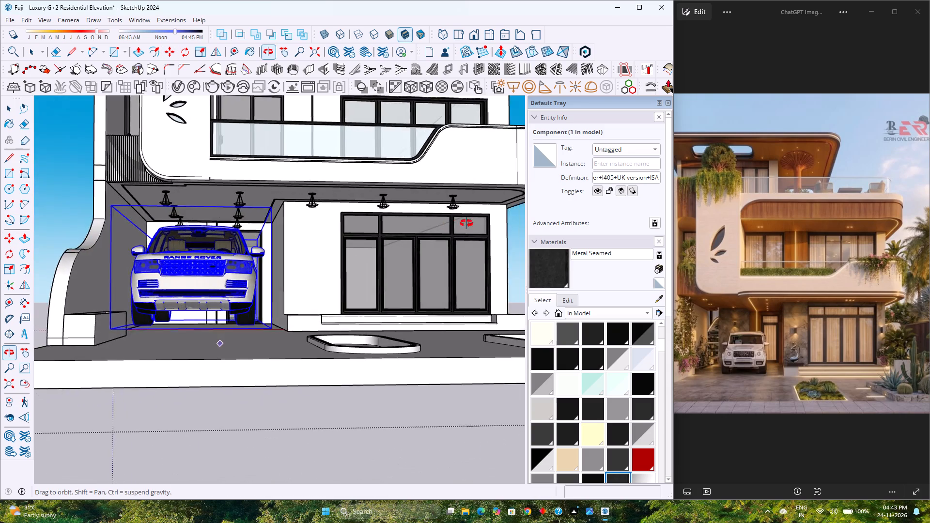
middle_drag(466, 223, 438, 225)
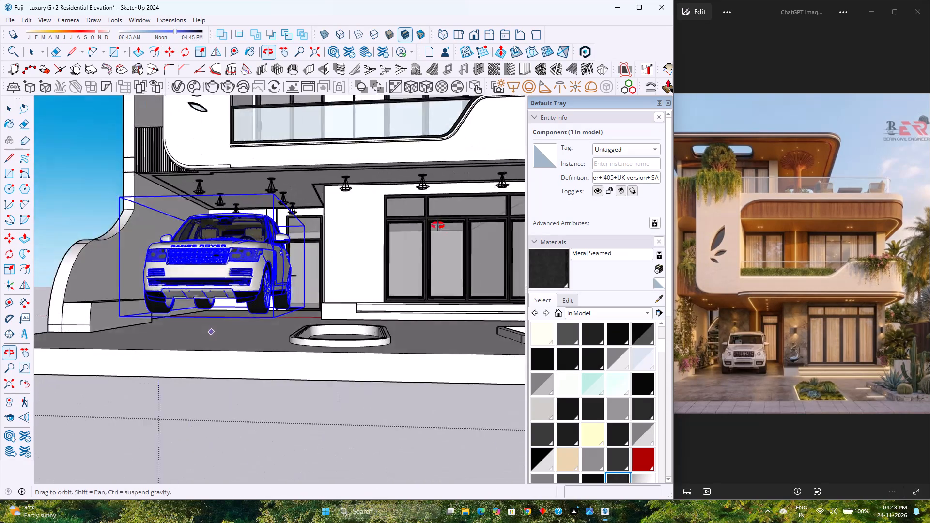
middle_drag(438, 225, 401, 241)
middle_drag(401, 241, 398, 219)
middle_click(399, 218)
middle_click(399, 218)
middle_drag(399, 218, 420, 243)
scroll(126, 350, up, 8)
middle_drag(117, 381, 140, 330)
middle_click(140, 330)
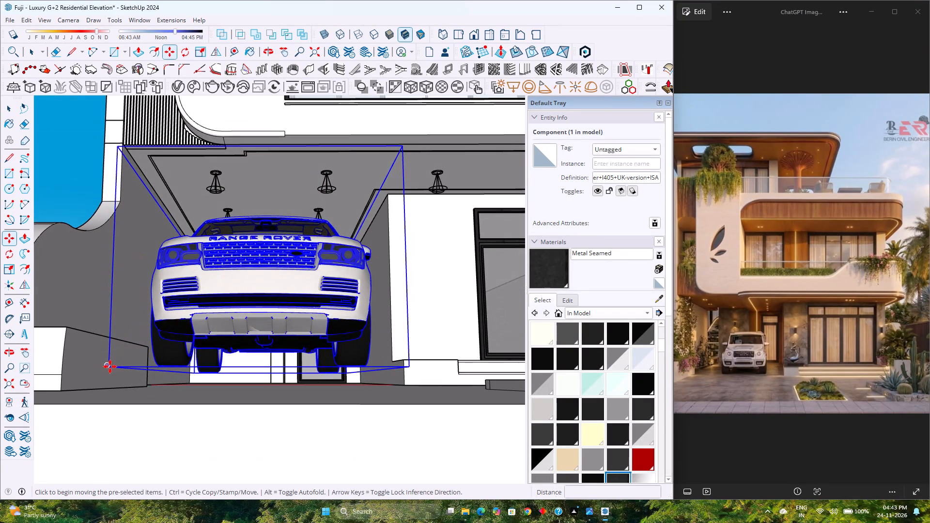
click(109, 367)
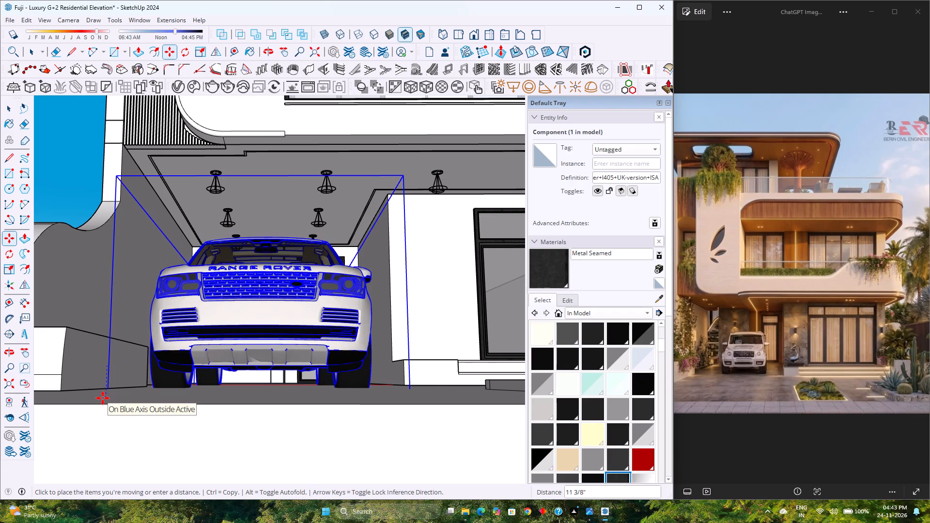
middle_drag(103, 397, 130, 470)
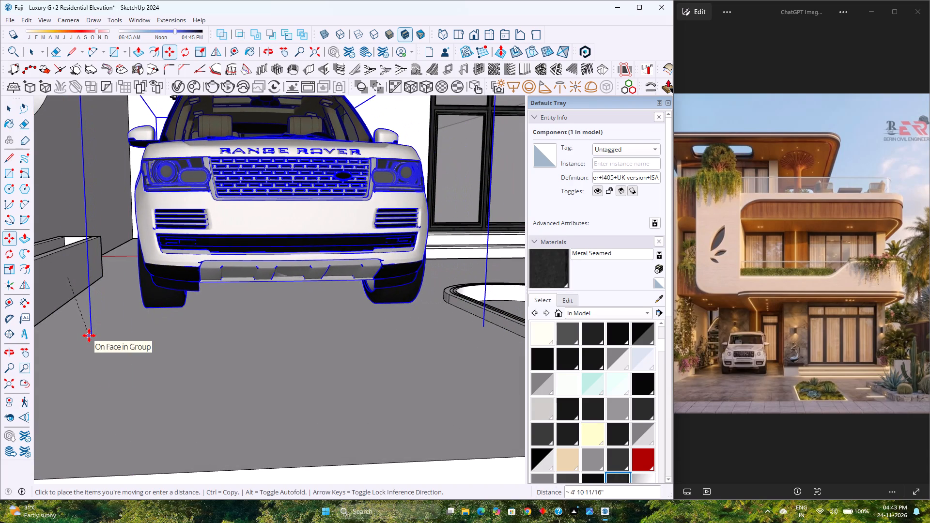
key(Up)
click(89, 336)
Examine how the car sits on the driveway from the front and from the side.
scroll(97, 347, down, 2)
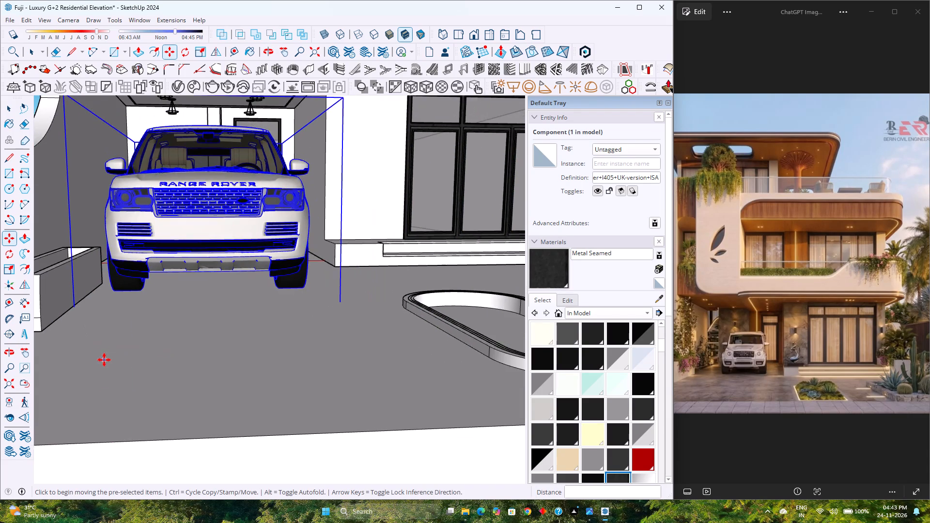
scroll(104, 360, down, 6)
middle_drag(106, 362, 118, 393)
scroll(112, 359, down, 4)
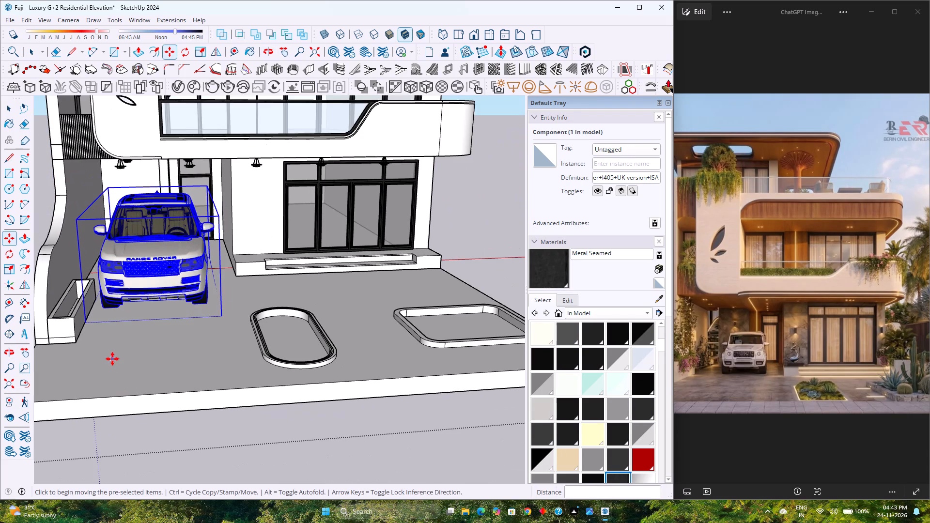
middle_drag(181, 340, 232, 316)
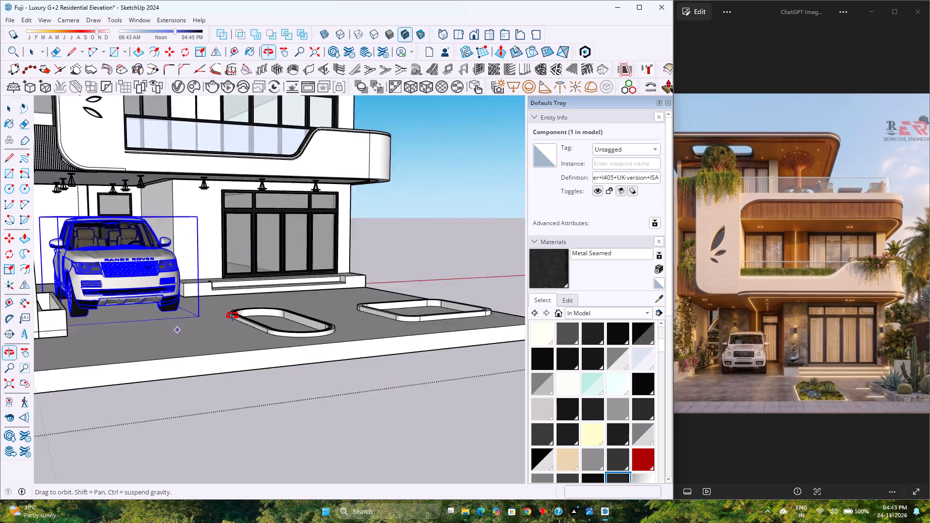
middle_drag(232, 316, 0, 381)
middle_click(0, 381)
scroll(182, 271, up, 3)
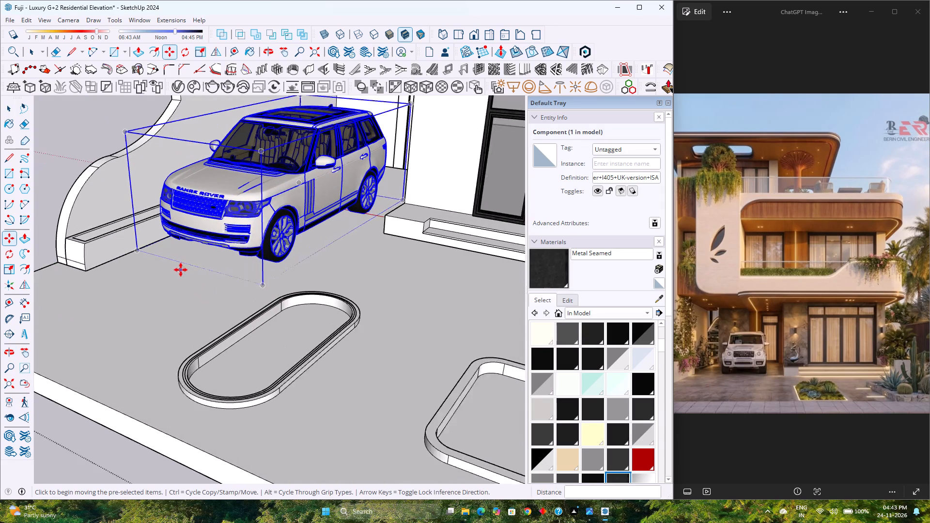
scroll(202, 265, up, 1)
scroll(273, 249, up, 4)
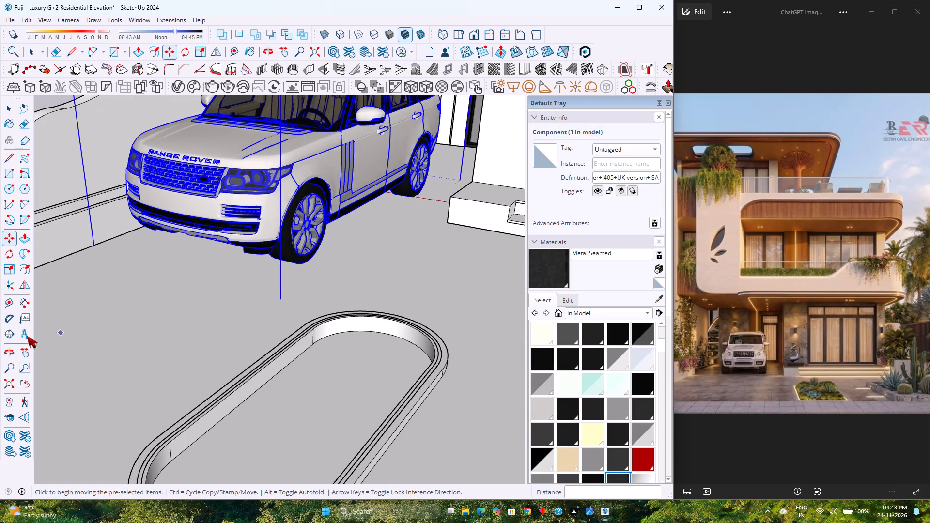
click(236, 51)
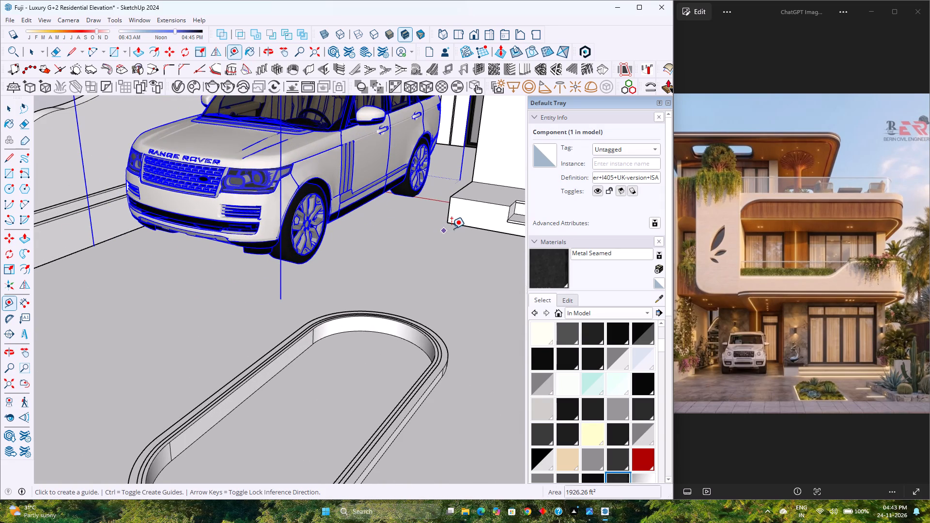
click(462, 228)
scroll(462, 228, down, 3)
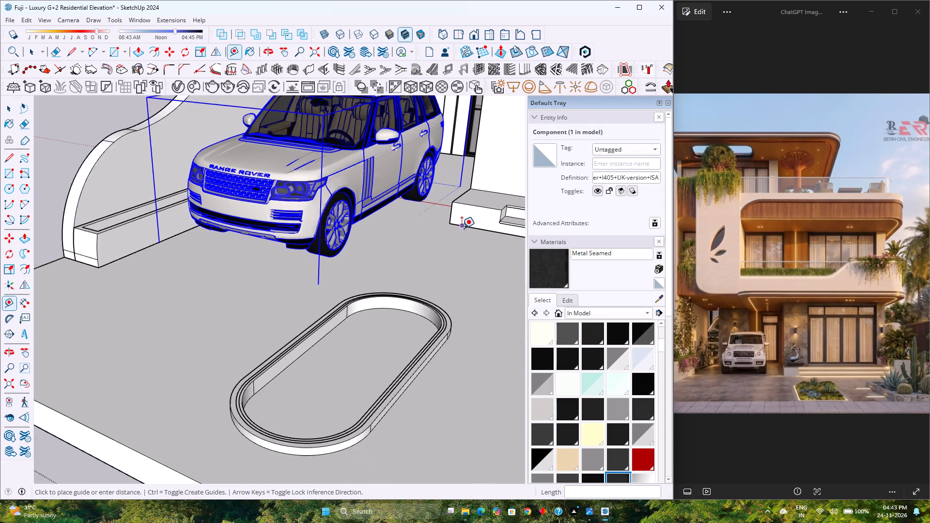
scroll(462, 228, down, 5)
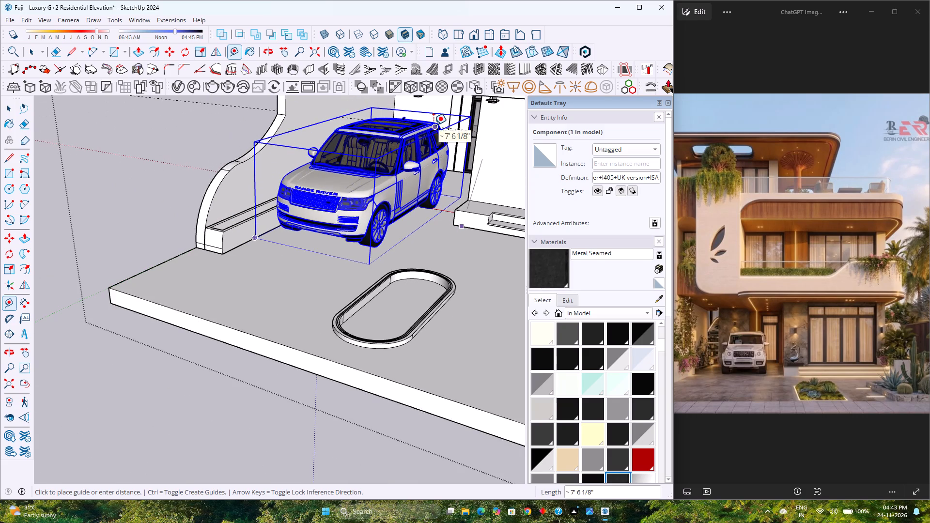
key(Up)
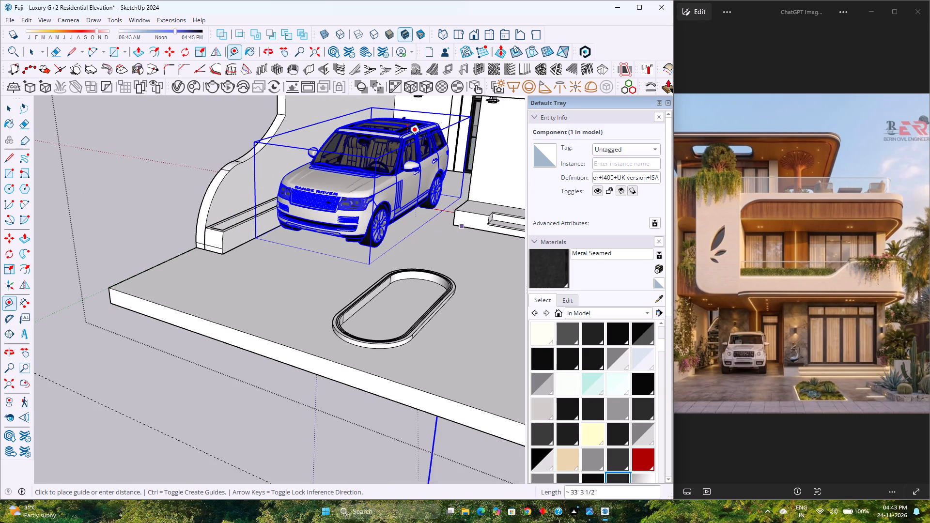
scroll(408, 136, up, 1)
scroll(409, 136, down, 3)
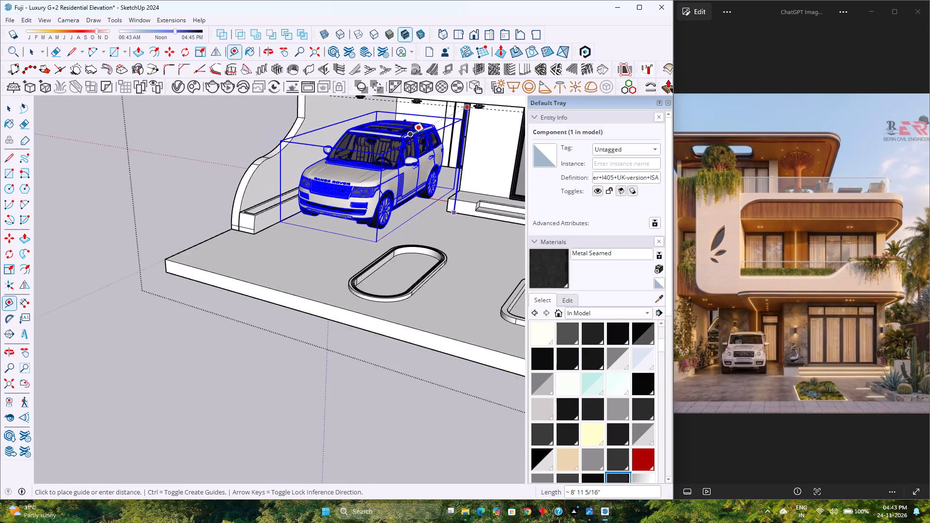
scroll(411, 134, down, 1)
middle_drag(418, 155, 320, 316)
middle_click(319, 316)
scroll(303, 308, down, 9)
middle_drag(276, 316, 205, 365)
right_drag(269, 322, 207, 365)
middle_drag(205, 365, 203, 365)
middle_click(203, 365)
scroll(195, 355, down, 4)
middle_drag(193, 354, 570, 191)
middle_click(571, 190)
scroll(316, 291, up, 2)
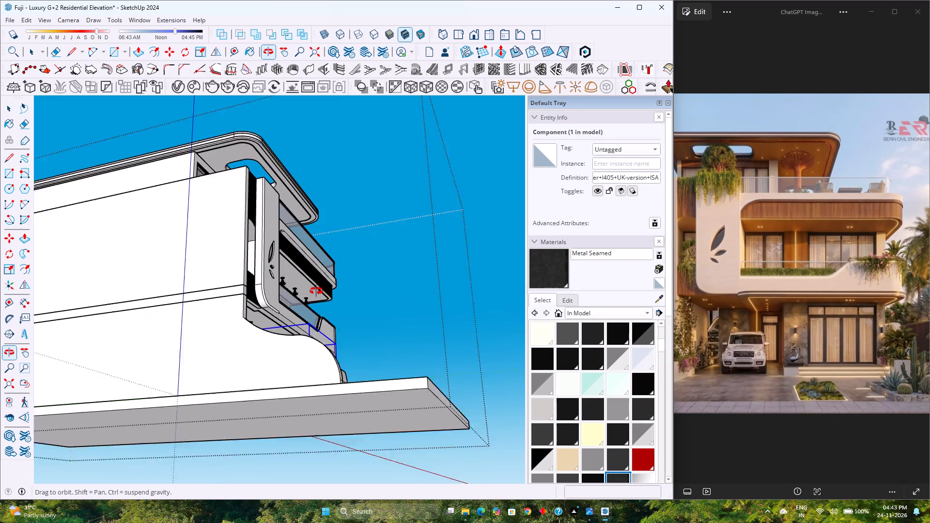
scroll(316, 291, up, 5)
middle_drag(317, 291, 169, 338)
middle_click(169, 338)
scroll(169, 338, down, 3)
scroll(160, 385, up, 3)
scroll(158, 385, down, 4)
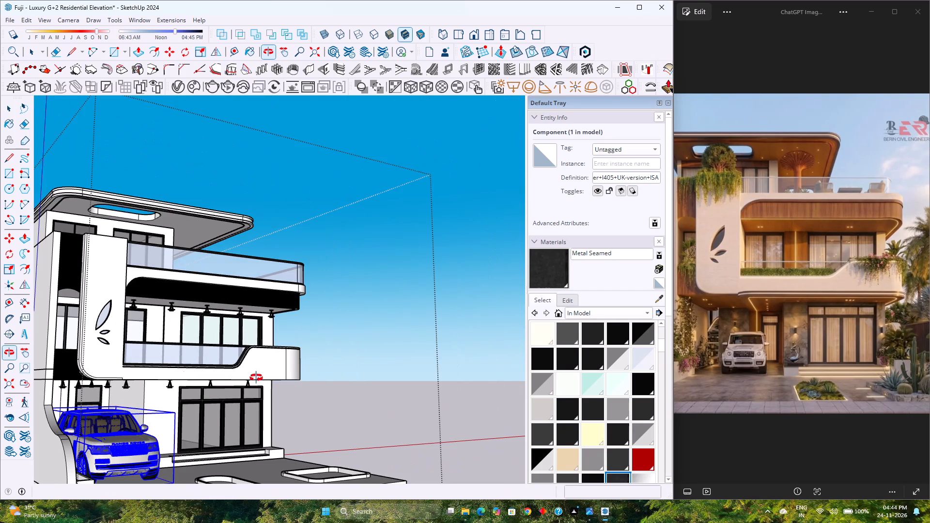
Place a horizontal Tape Measure guide beside the car, 5'10" above the base of the porch step.
click(238, 51)
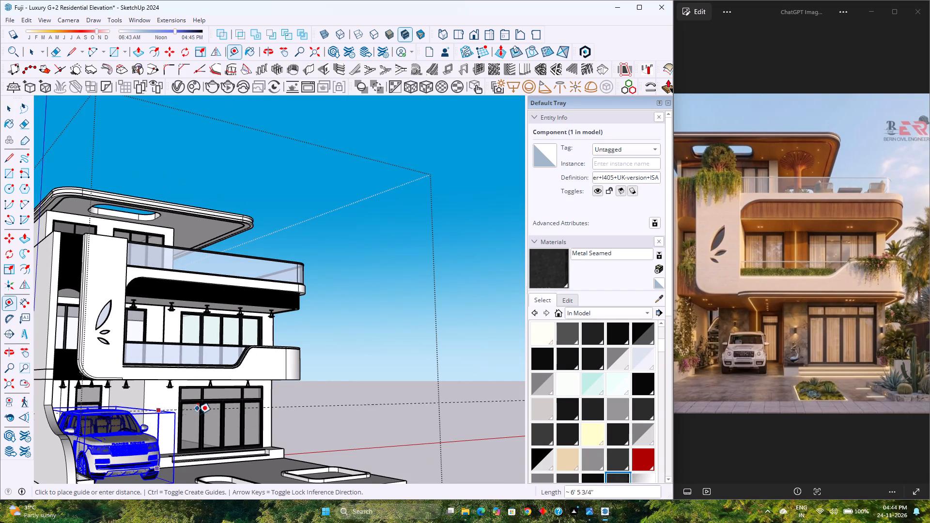
middle_drag(165, 397, 103, 400)
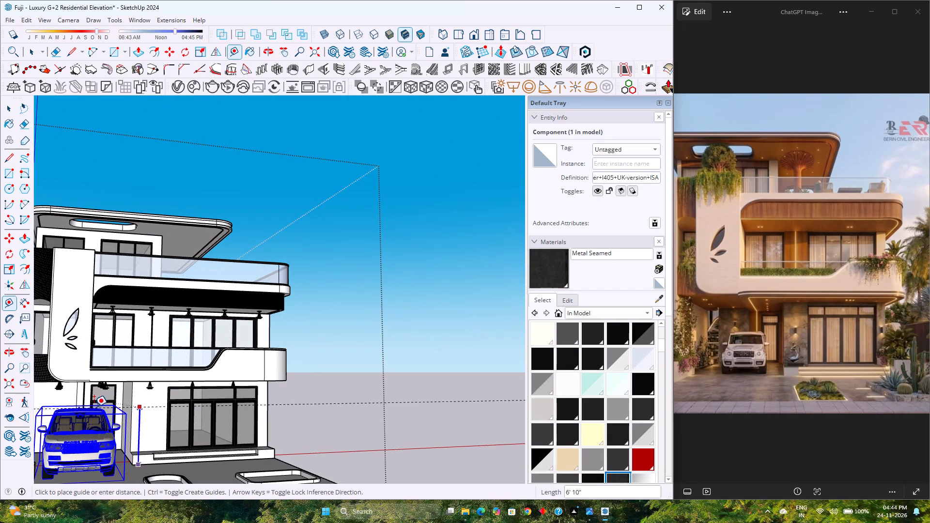
scroll(90, 410, up, 8)
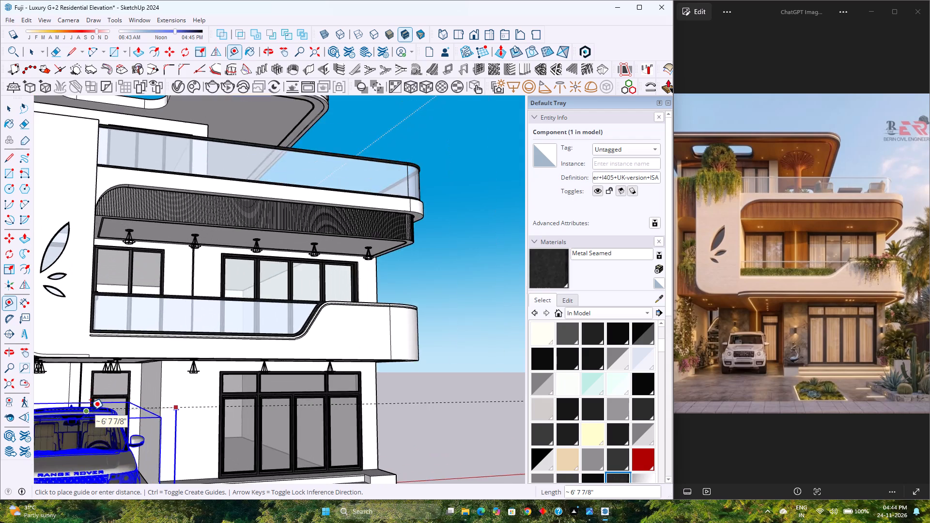
scroll(90, 410, up, 12)
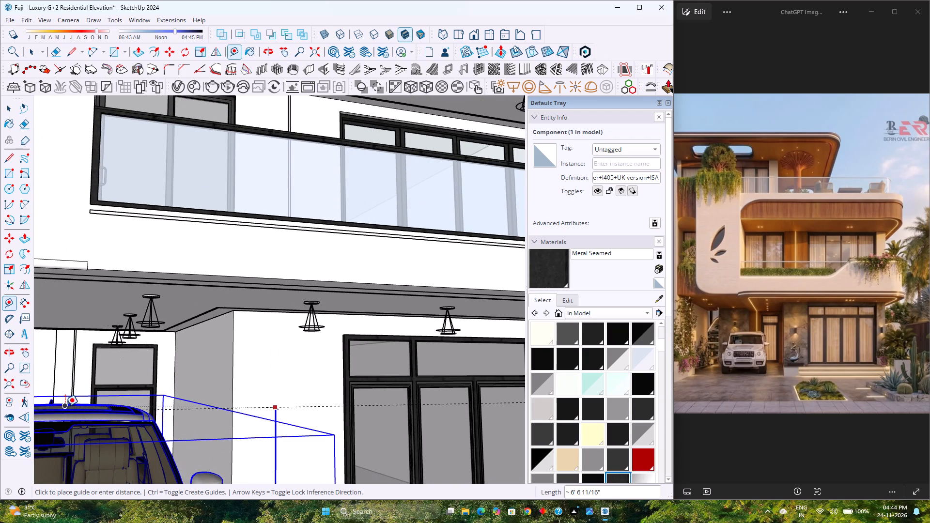
text(6')
key(Return)
key(6)
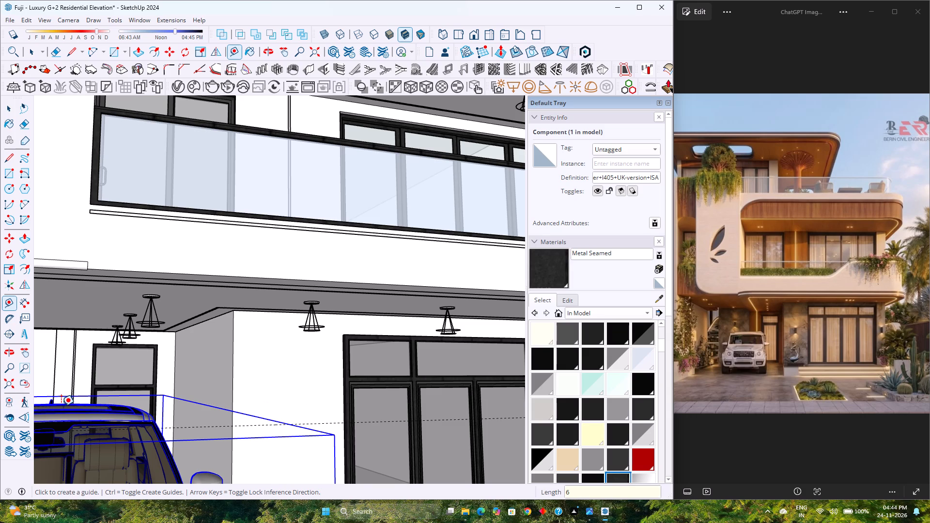
key(BackSpace)
key(5)
text('10)
key(Return)
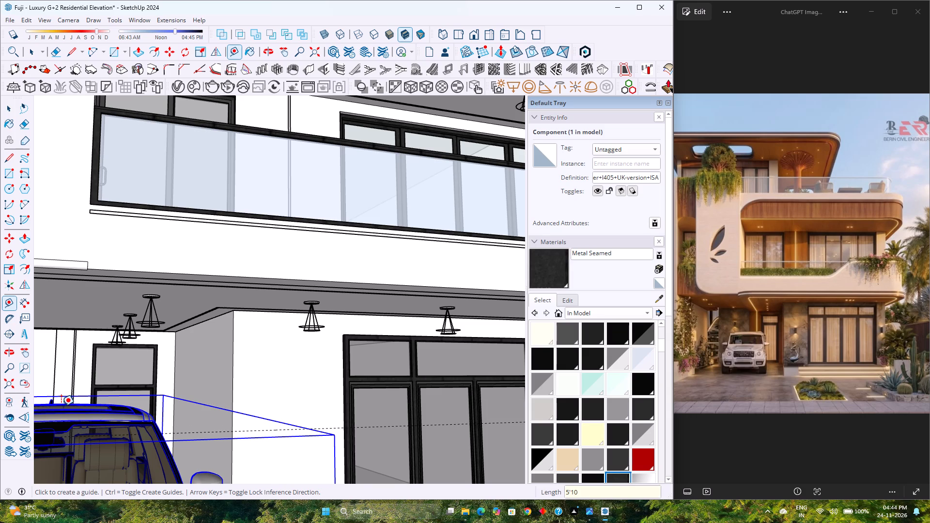
key(space)
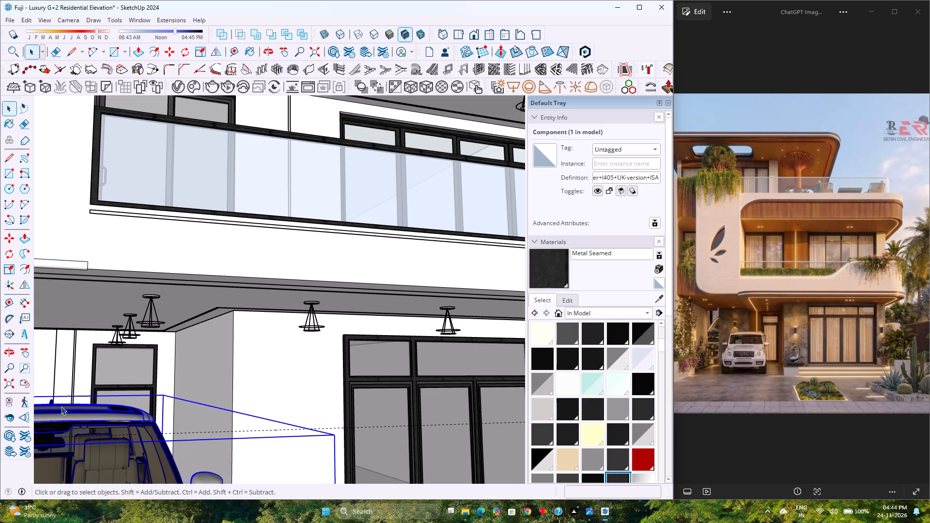
Scale the car's height along the blue axis to about 0.87 so its top matches the 5'10" guide.
scroll(327, 334, down, 6)
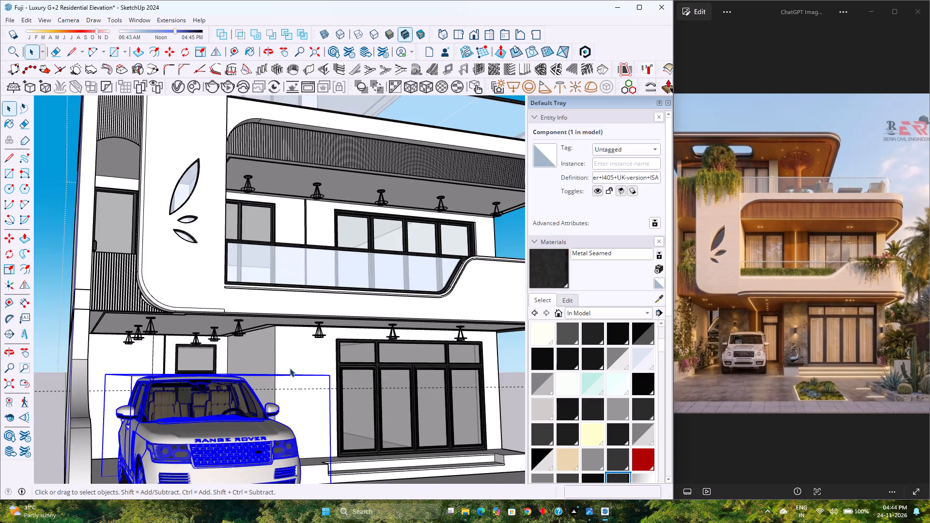
middle_drag(265, 363, 254, 323)
scroll(257, 323, down, 10)
middle_drag(256, 315, 141, 436)
middle_click(140, 436)
scroll(145, 362, down, 5)
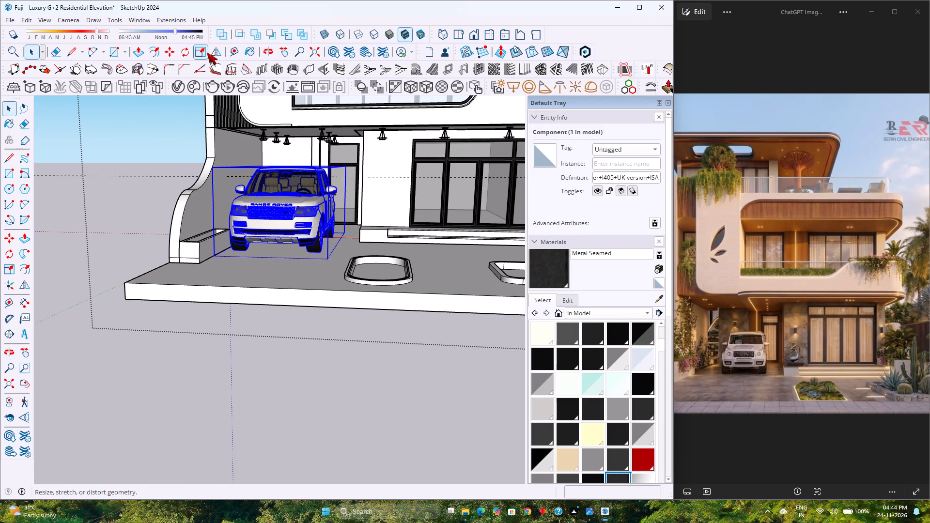
click(205, 52)
scroll(274, 146, up, 5)
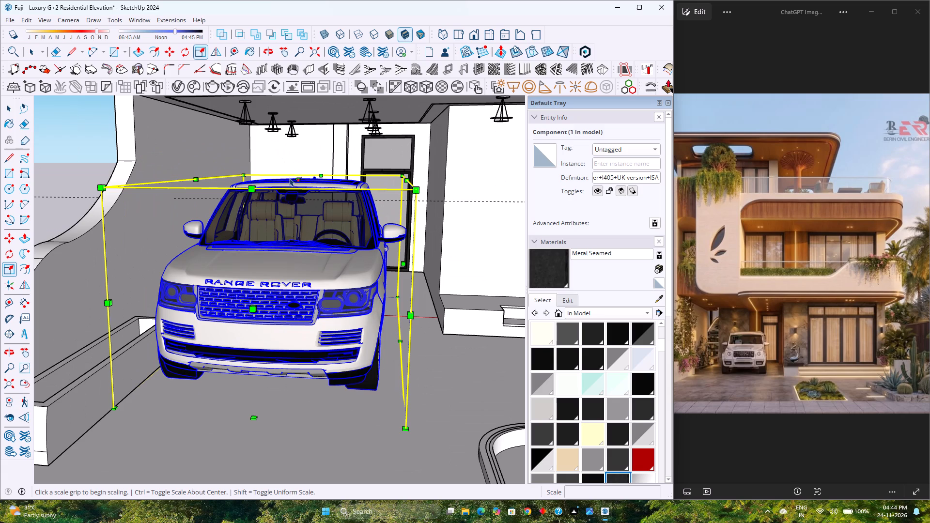
click(296, 181)
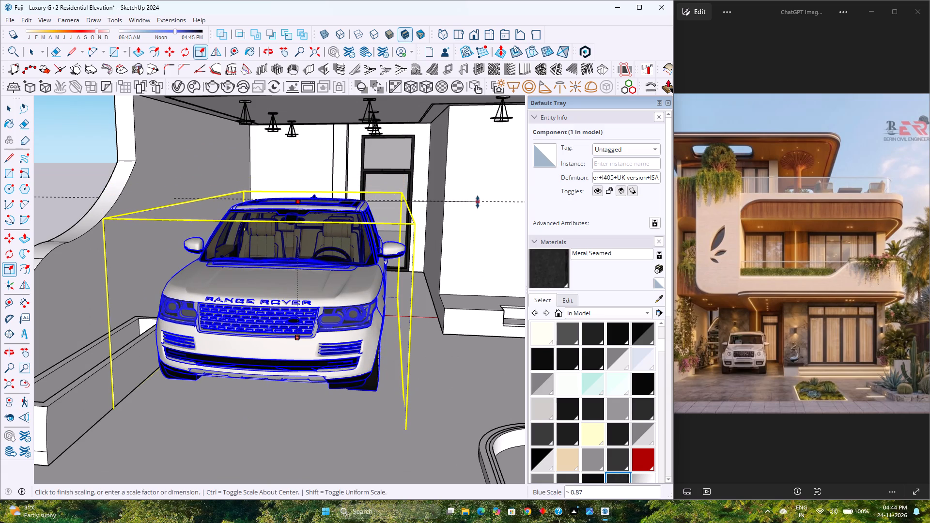
click(478, 202)
scroll(343, 258, down, 7)
middle_drag(325, 265, 193, 210)
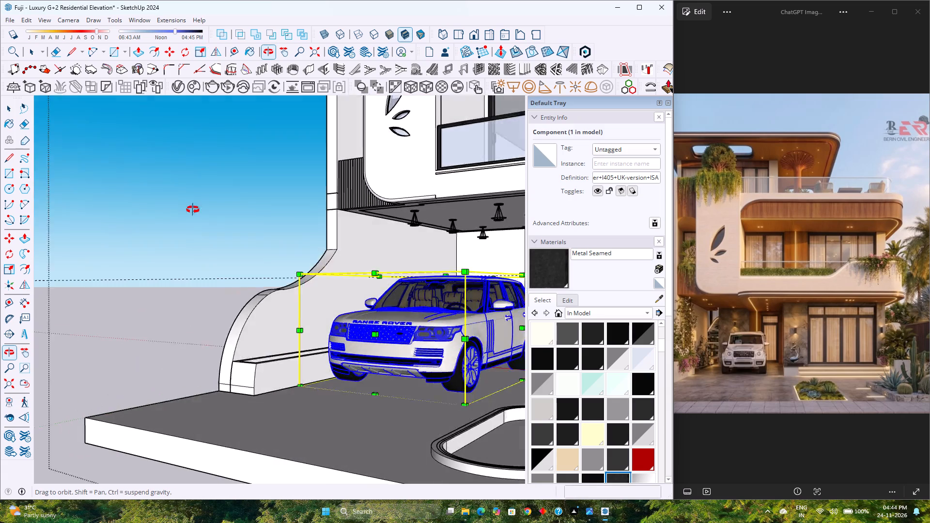
Narrow the car along the red axis, slightly from its house-entrance side and to about 0.88 from the planter side.
middle_drag(193, 210, 334, 306)
click(375, 226)
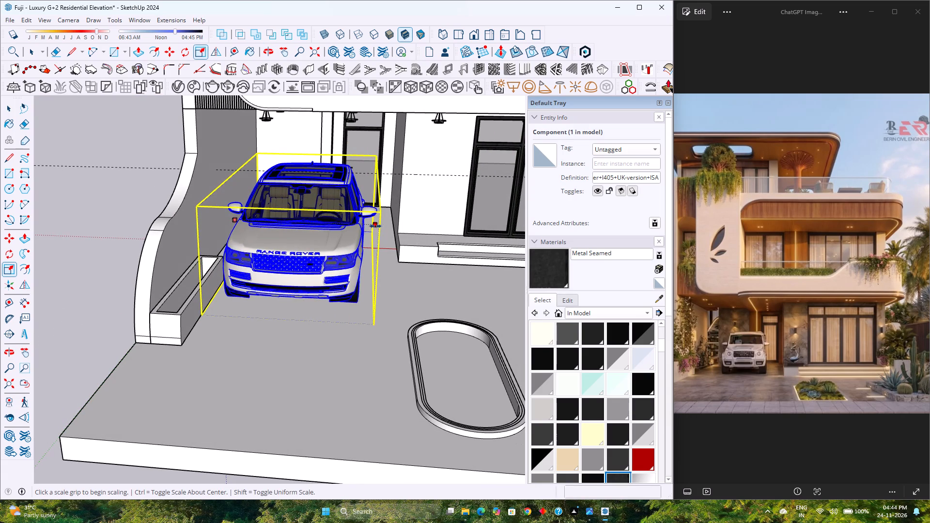
click(362, 226)
scroll(303, 315, down, 2)
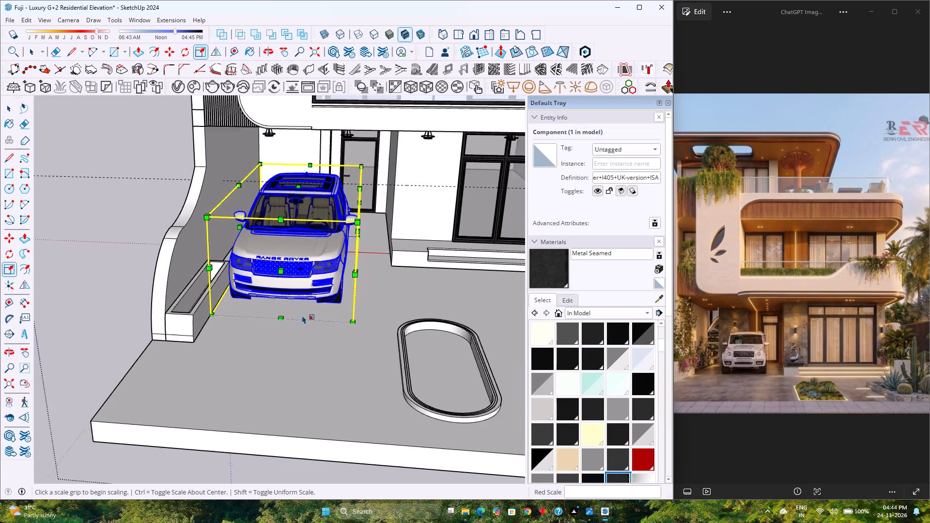
scroll(302, 315, down, 1)
middle_drag(302, 317, 338, 237)
middle_click(338, 237)
scroll(254, 316, up, 4)
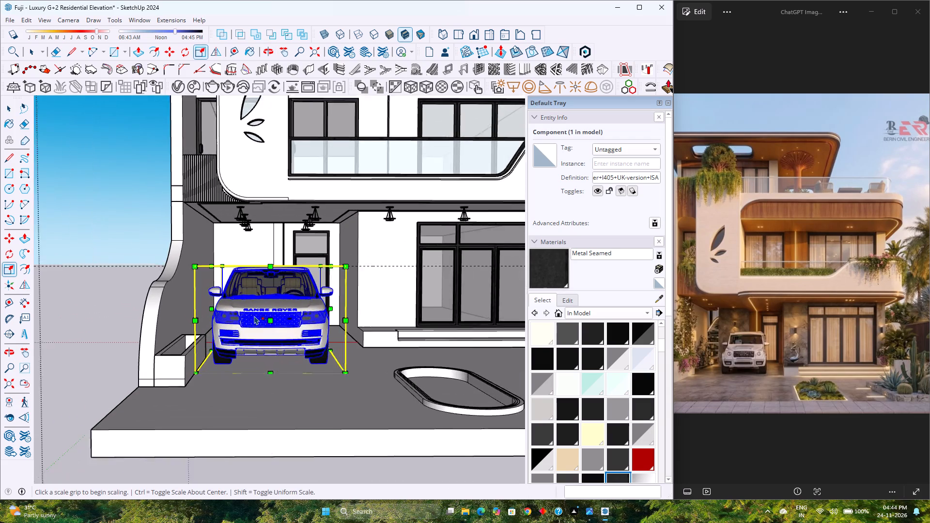
scroll(250, 325, up, 6)
middle_drag(259, 327, 286, 376)
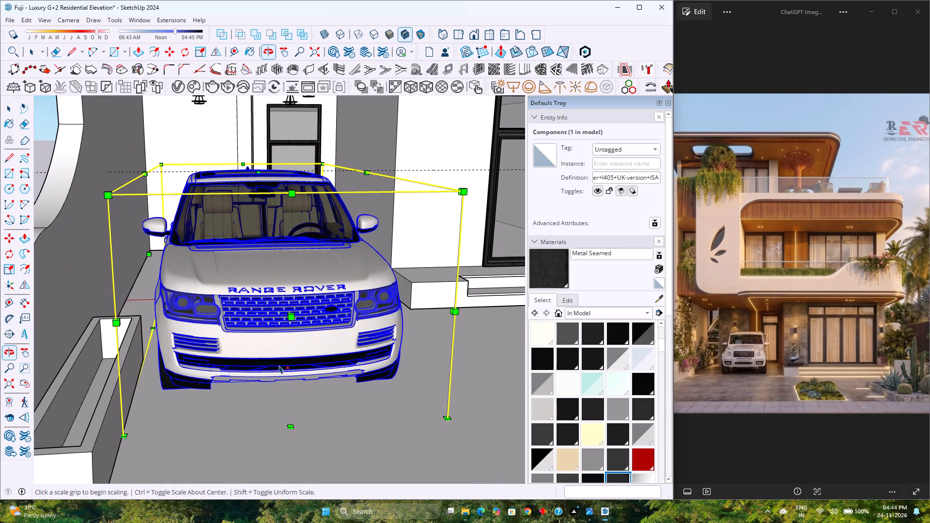
click(153, 253)
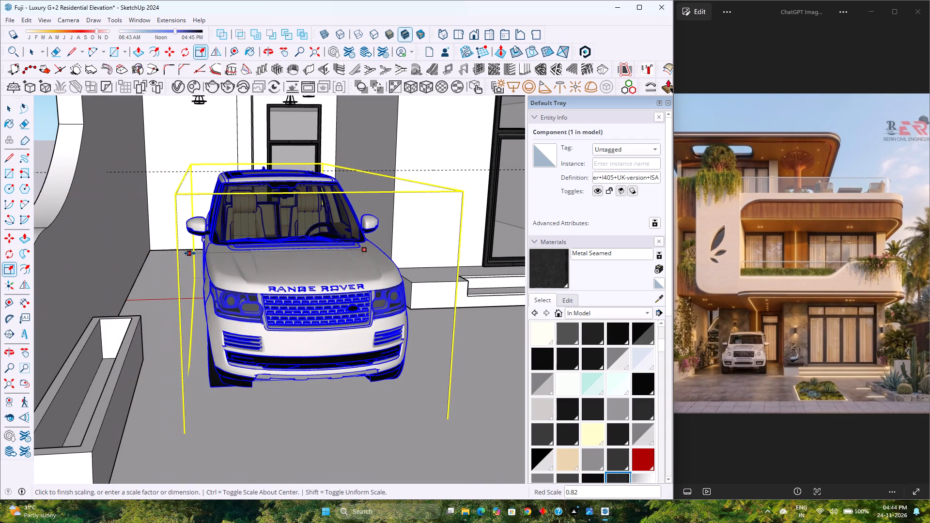
click(176, 260)
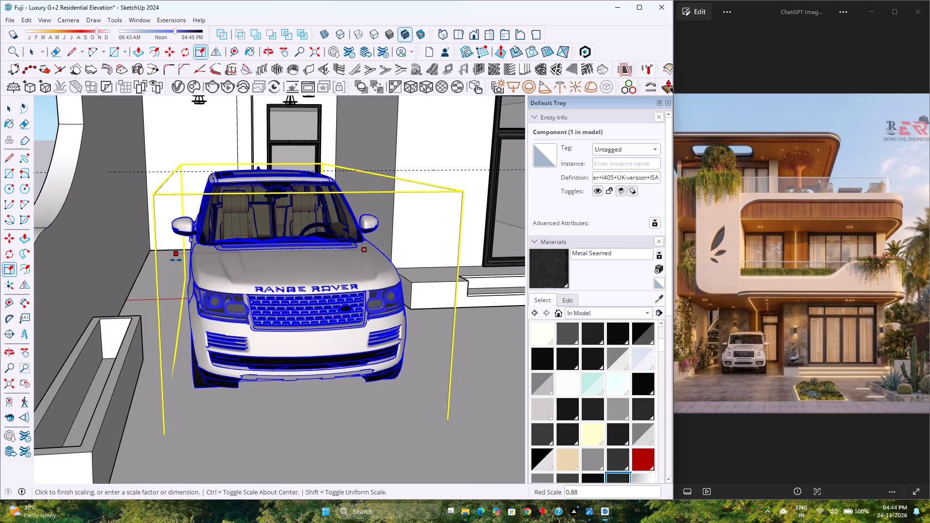
Shorten the car along the green axis from its front end, scaling its length to about 0.9.
middle_drag(260, 268, 93, 303)
scroll(139, 295, down, 5)
middle_drag(162, 297, 92, 307)
middle_click(92, 307)
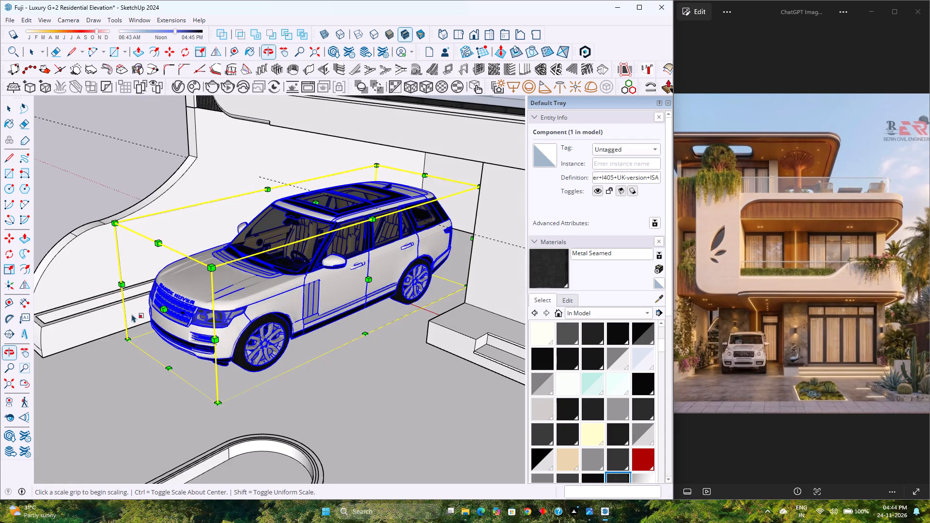
click(165, 313)
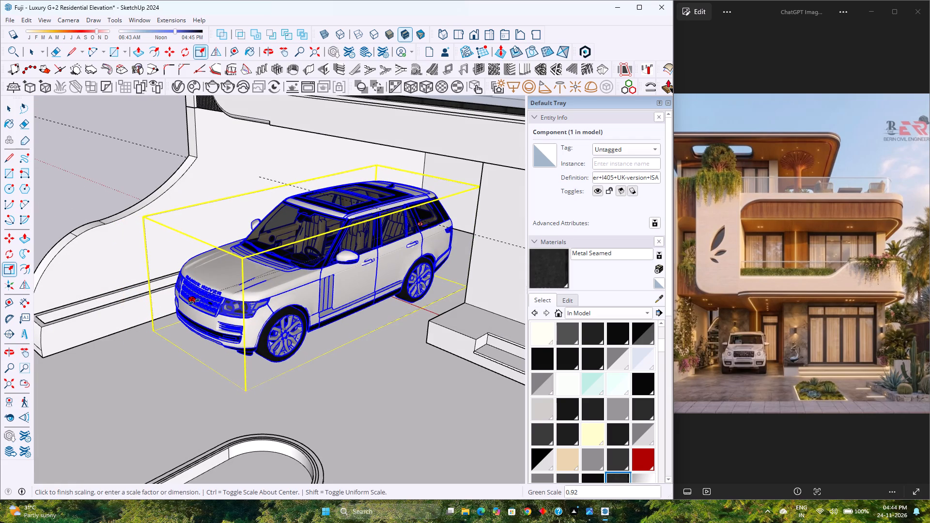
click(198, 301)
key(space)
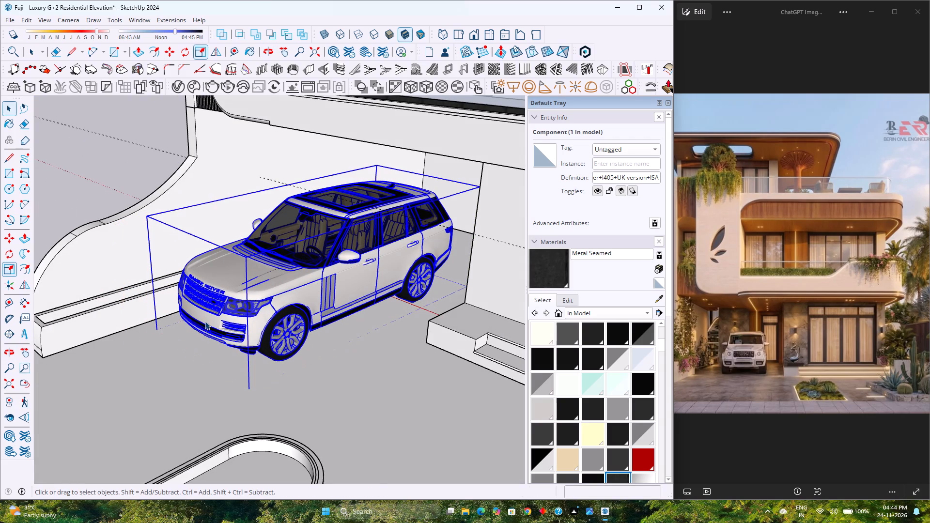
Examine the resized car's proportions against the house and driveway from the front and at an angle.
scroll(166, 227, down, 7)
middle_drag(190, 267, 374, 216)
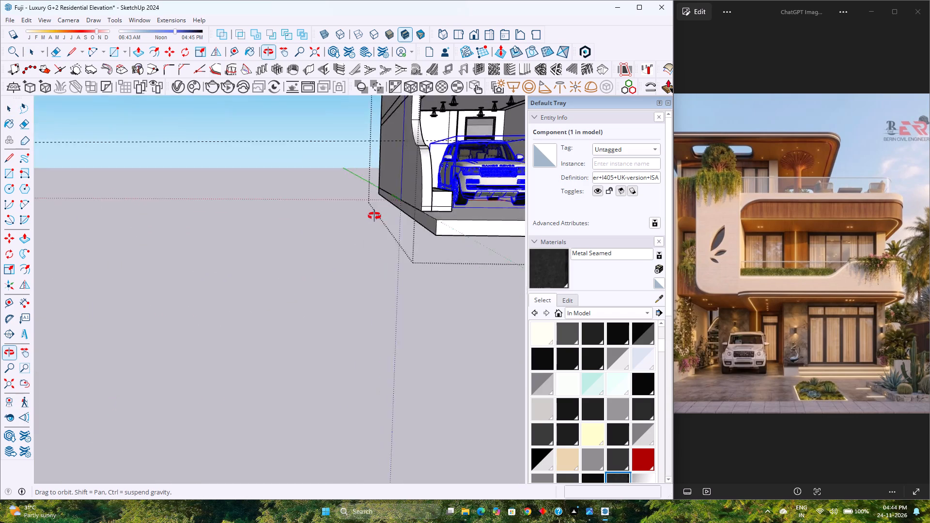
middle_drag(374, 216, 262, 298)
middle_click(262, 298)
middle_click(262, 298)
scroll(259, 298, down, 3)
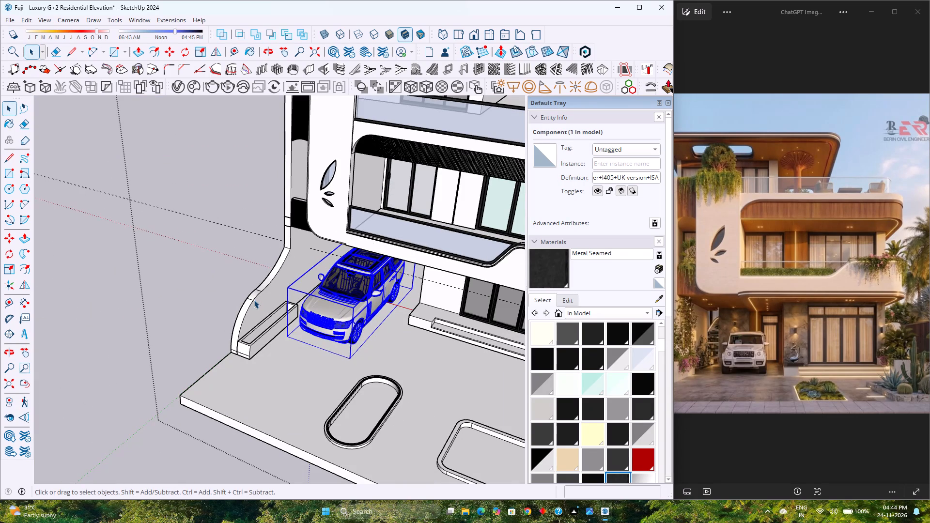
scroll(254, 300, down, 3)
scroll(330, 268, up, 3)
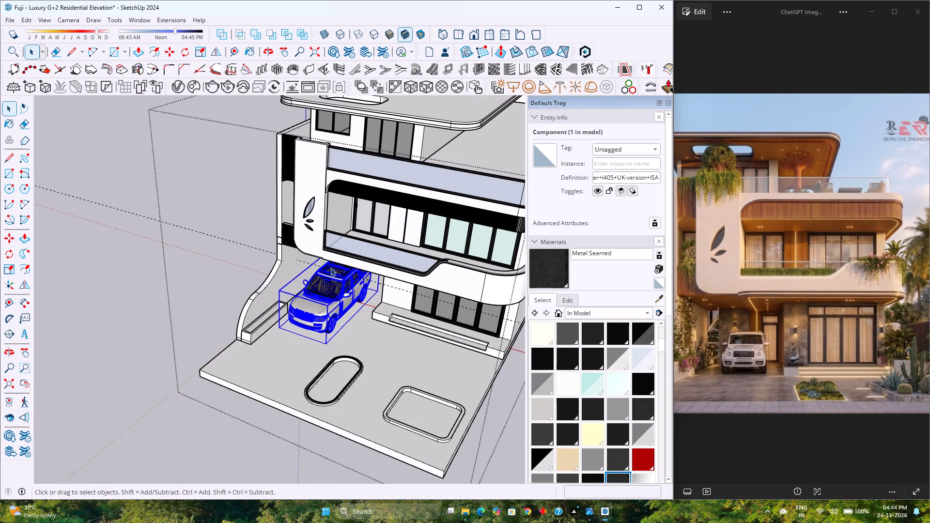
click(479, 34)
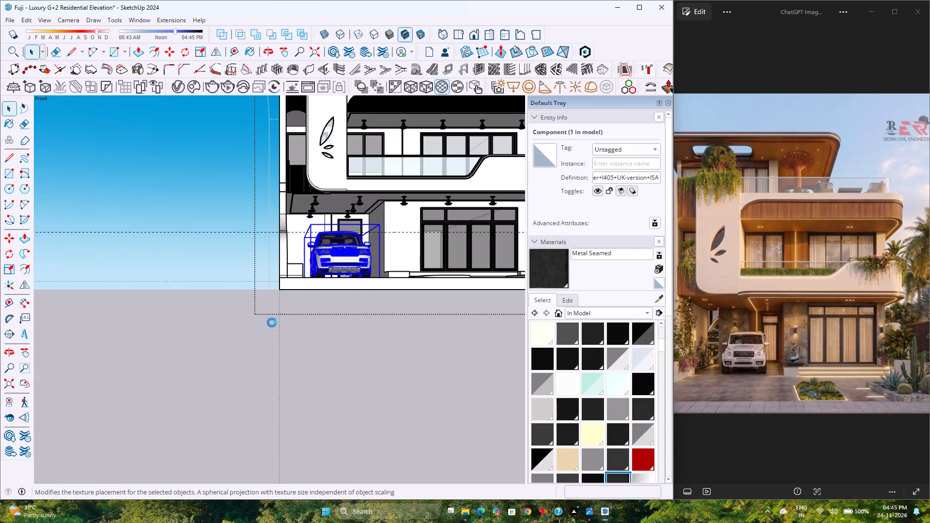
scroll(222, 294, down, 3)
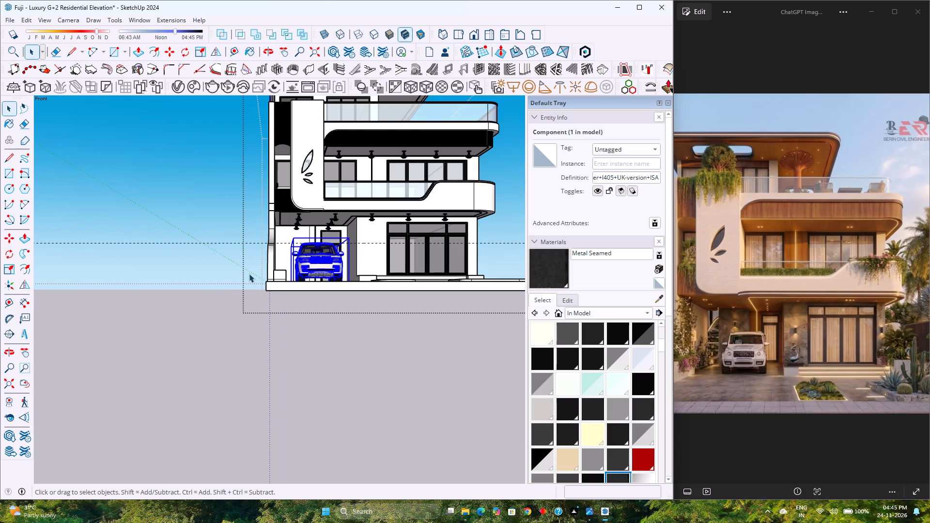
middle_drag(249, 274, 157, 336)
scroll(149, 328, down, 3)
scroll(346, 269, up, 2)
middle_drag(348, 267, 441, 208)
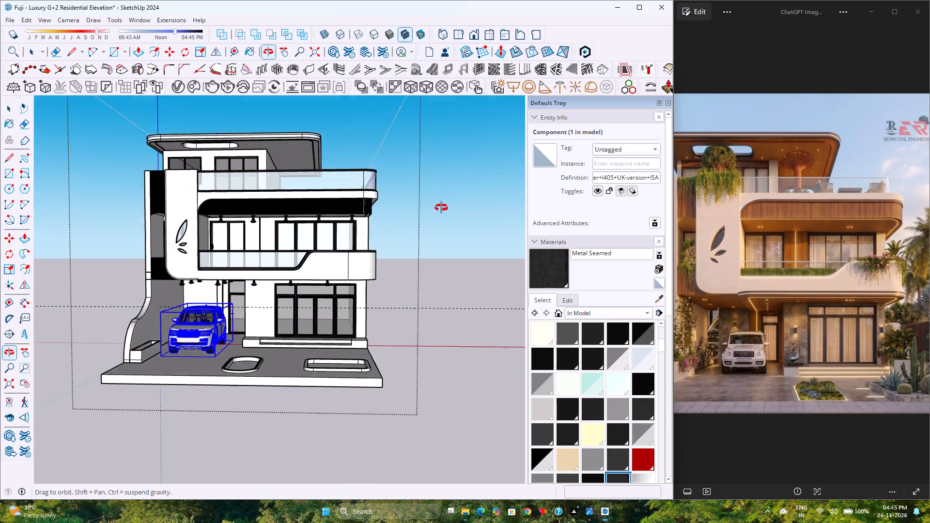
middle_drag(441, 208, 444, 207)
scroll(118, 320, up, 3)
scroll(161, 331, up, 4)
middle_click(174, 338)
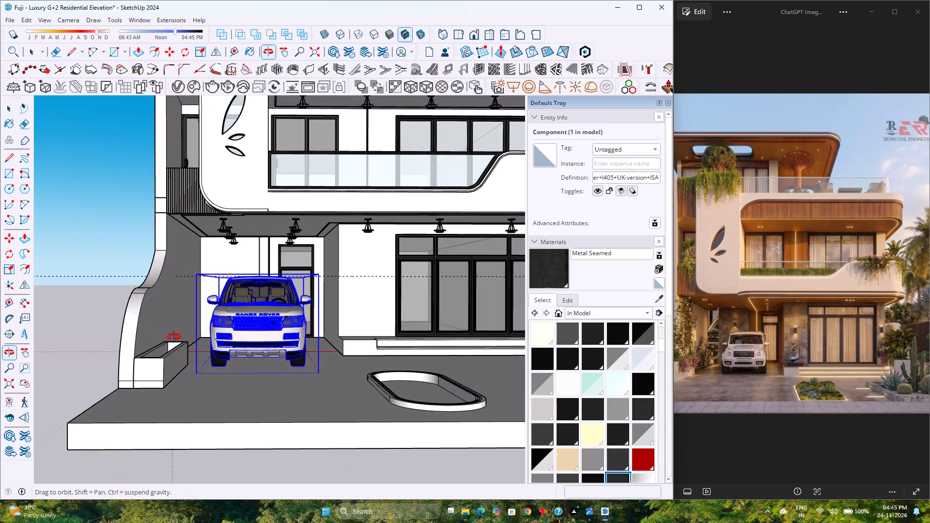
middle_click(172, 337)
scroll(167, 334, down, 3)
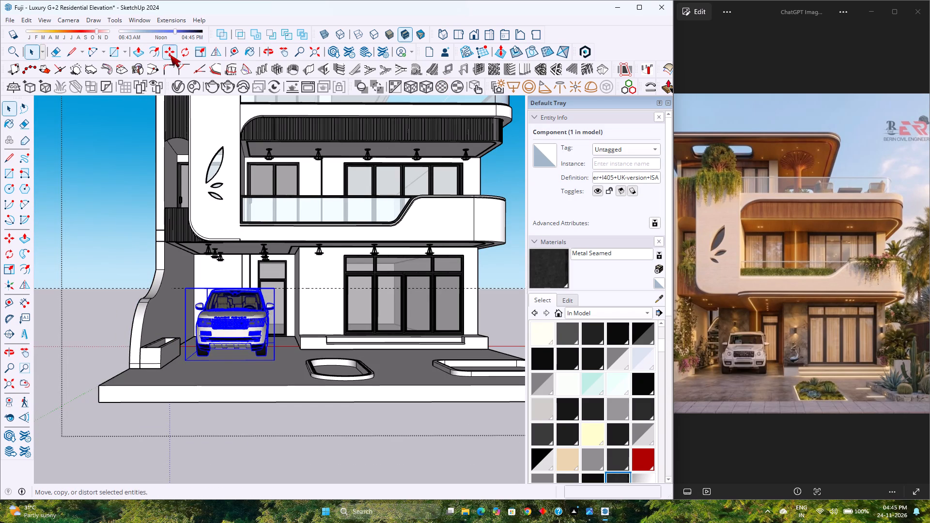
Move the car slightly sideways across the driveway toward the planter at the curved side wall.
click(169, 55)
scroll(238, 393, up, 3)
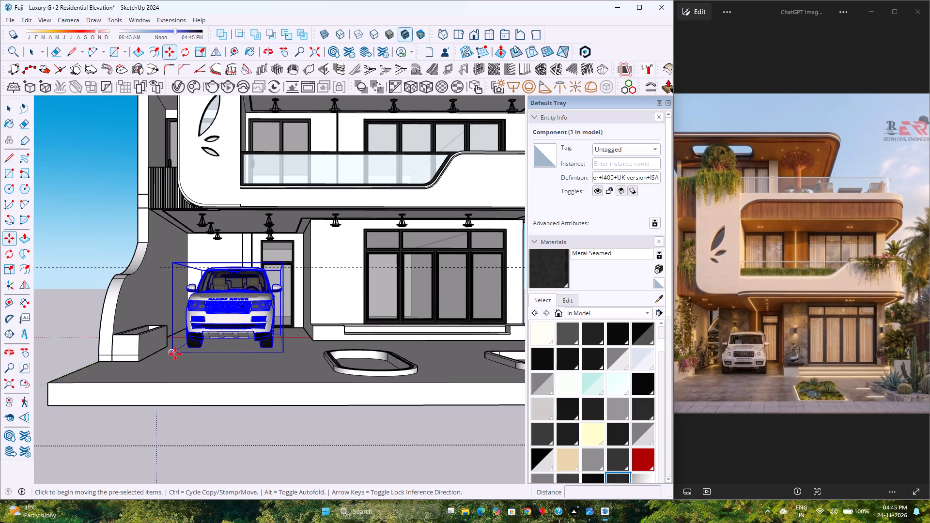
middle_drag(134, 354, 176, 460)
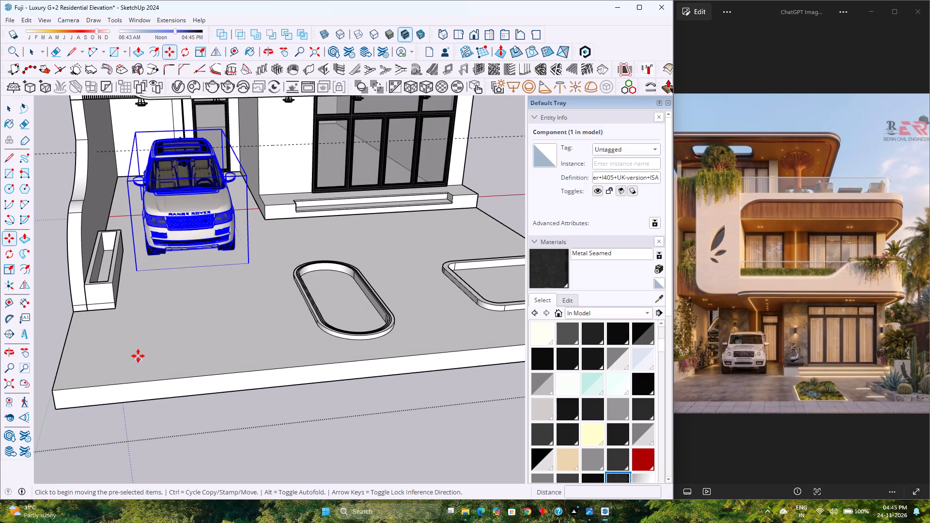
scroll(138, 351, up, 3)
click(135, 247)
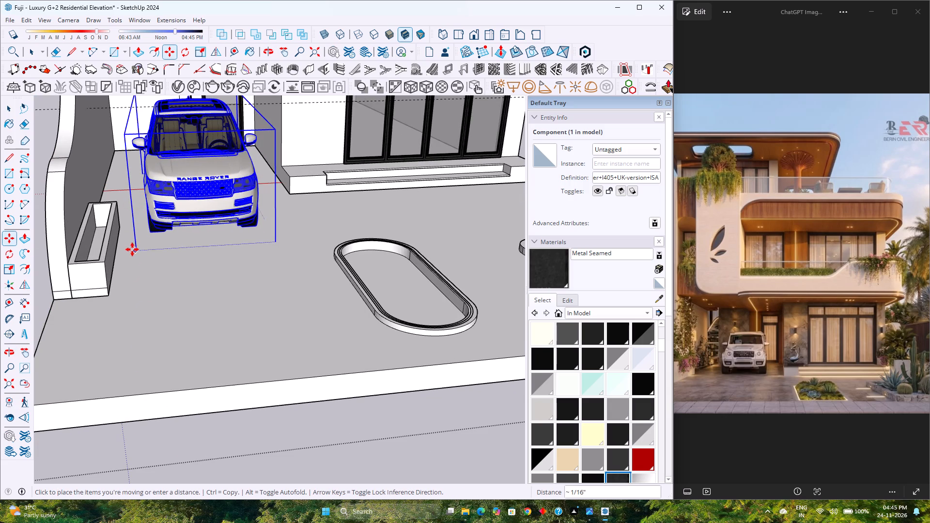
click(127, 249)
scroll(193, 281, down, 9)
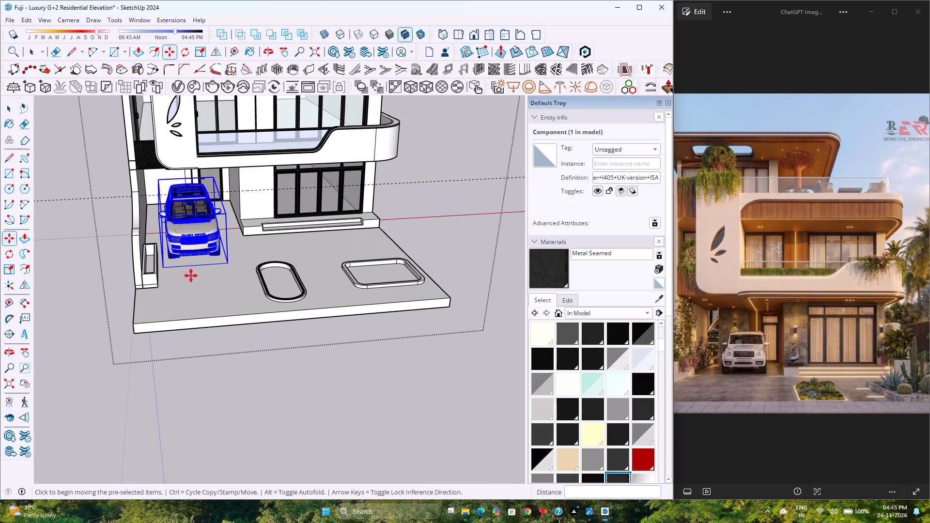
key(space)
Deselect the car and delete all guide lines from the model.
scroll(208, 246, down, 4)
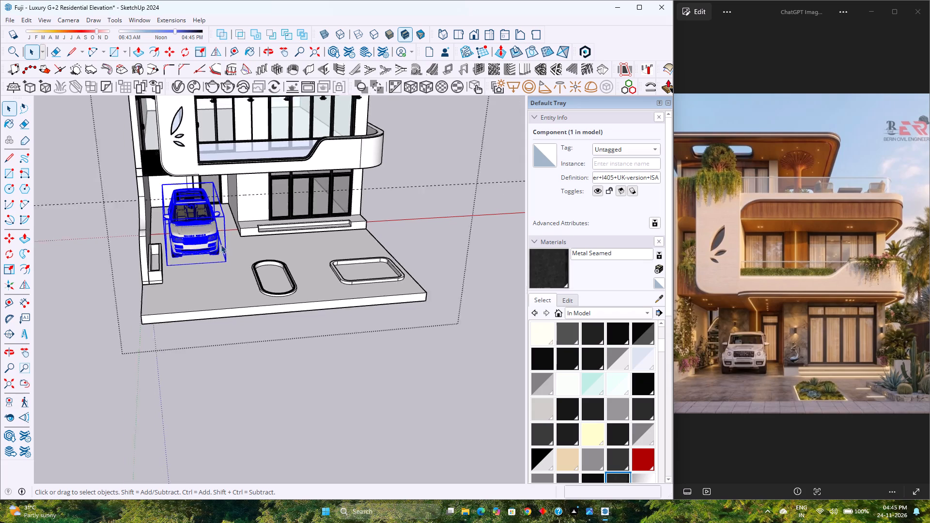
scroll(221, 245, down, 3)
click(256, 366)
middle_drag(179, 303, 149, 253)
scroll(149, 251, down, 1)
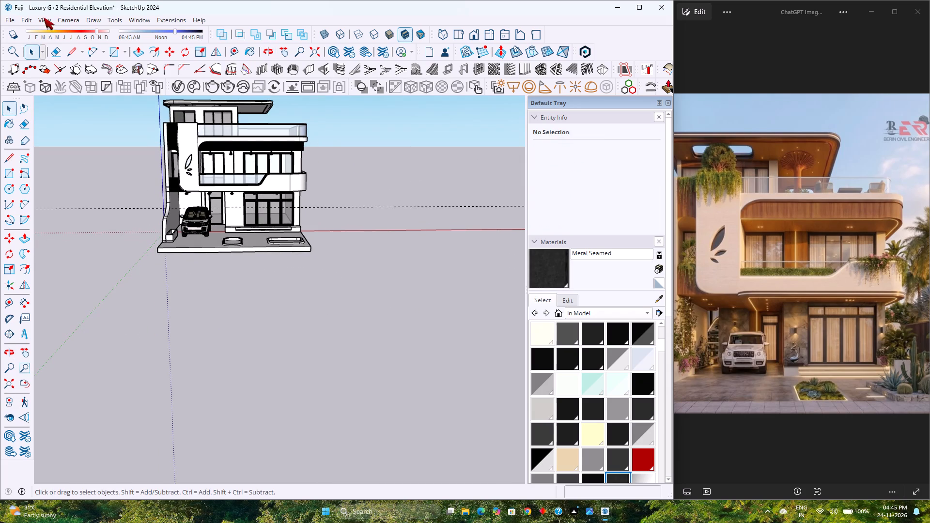
click(29, 19)
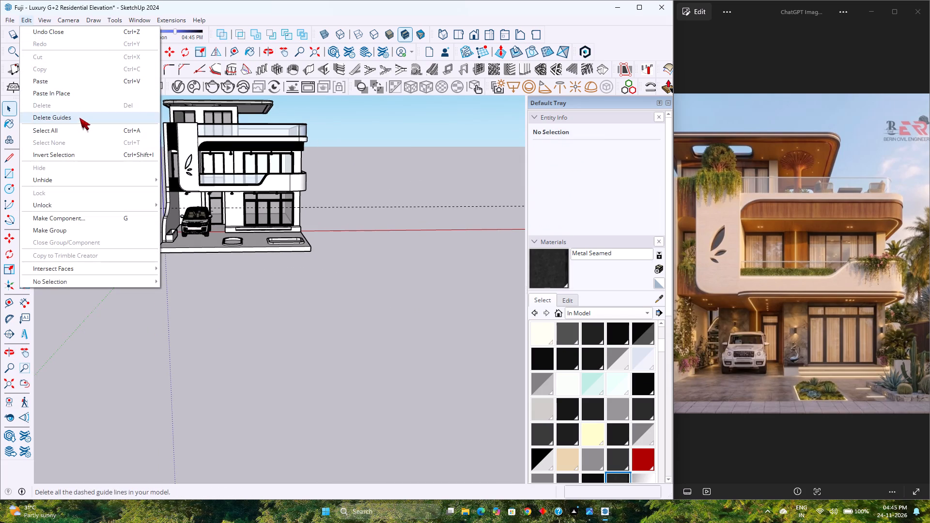
click(80, 119)
Set the standard front view of the house and save the model.
scroll(186, 263, down, 3)
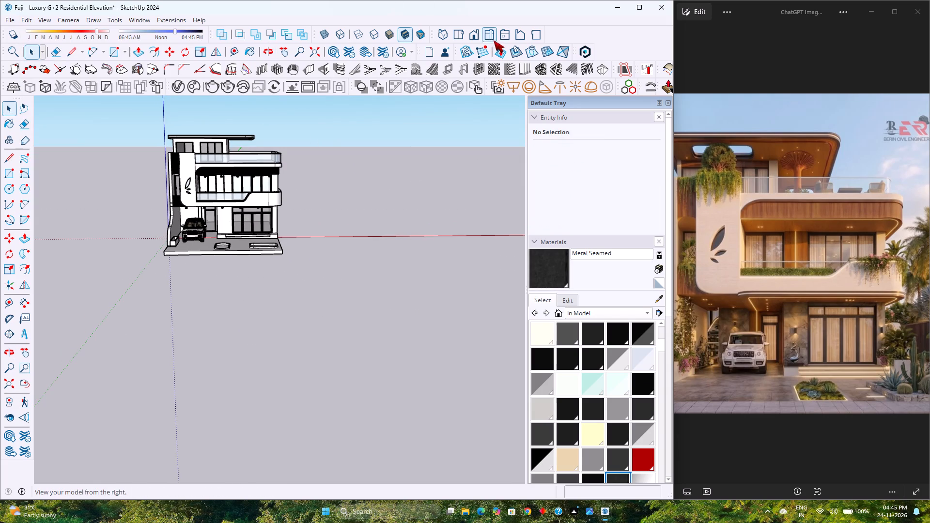
click(478, 34)
scroll(264, 293, up, 8)
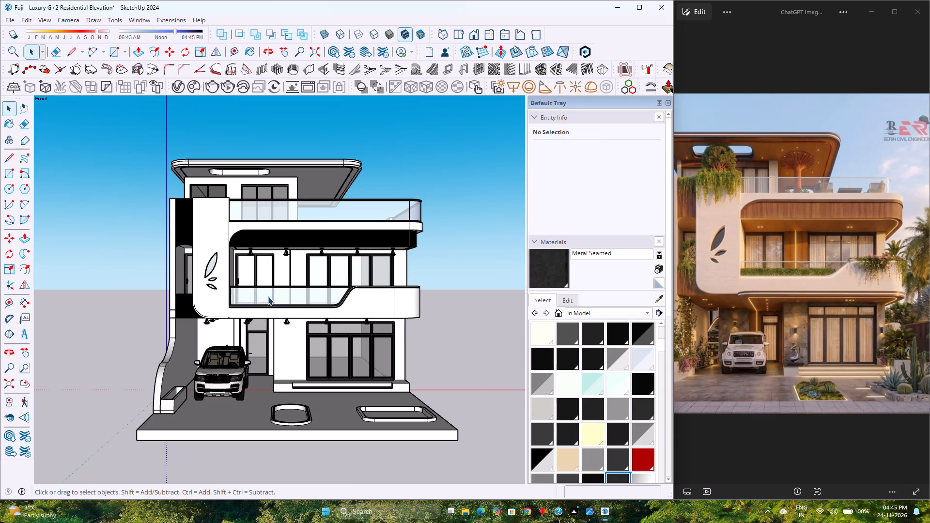
key(ctrl+s)
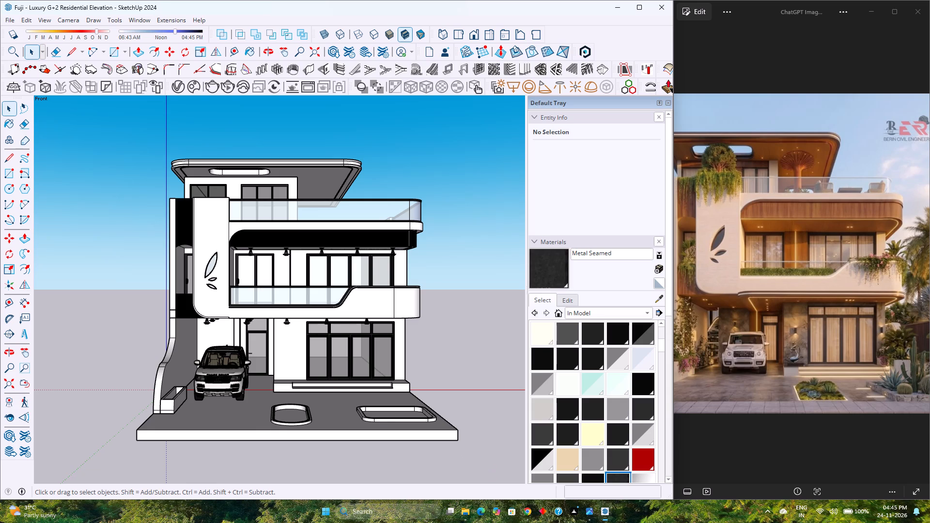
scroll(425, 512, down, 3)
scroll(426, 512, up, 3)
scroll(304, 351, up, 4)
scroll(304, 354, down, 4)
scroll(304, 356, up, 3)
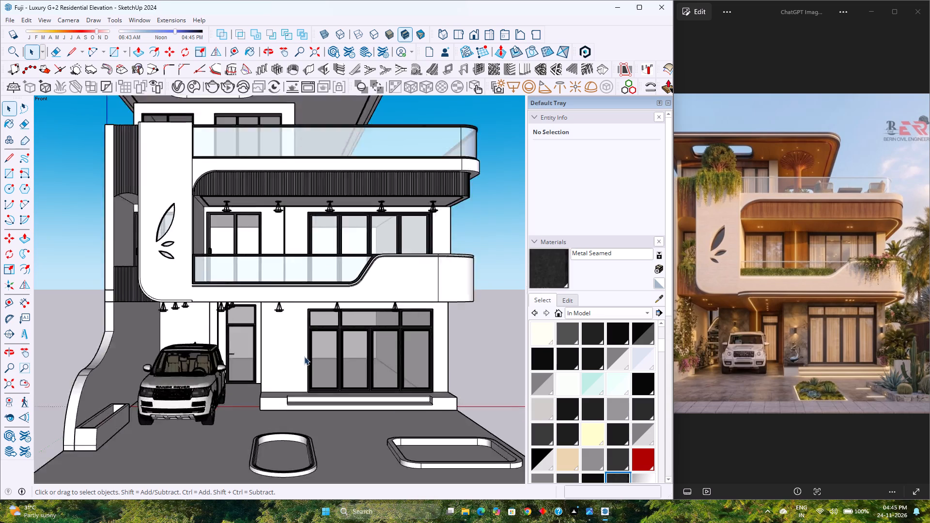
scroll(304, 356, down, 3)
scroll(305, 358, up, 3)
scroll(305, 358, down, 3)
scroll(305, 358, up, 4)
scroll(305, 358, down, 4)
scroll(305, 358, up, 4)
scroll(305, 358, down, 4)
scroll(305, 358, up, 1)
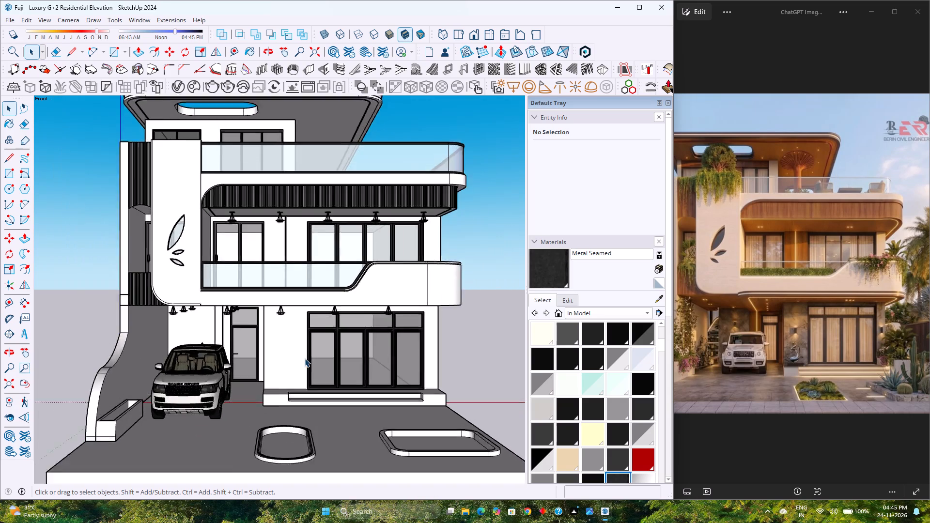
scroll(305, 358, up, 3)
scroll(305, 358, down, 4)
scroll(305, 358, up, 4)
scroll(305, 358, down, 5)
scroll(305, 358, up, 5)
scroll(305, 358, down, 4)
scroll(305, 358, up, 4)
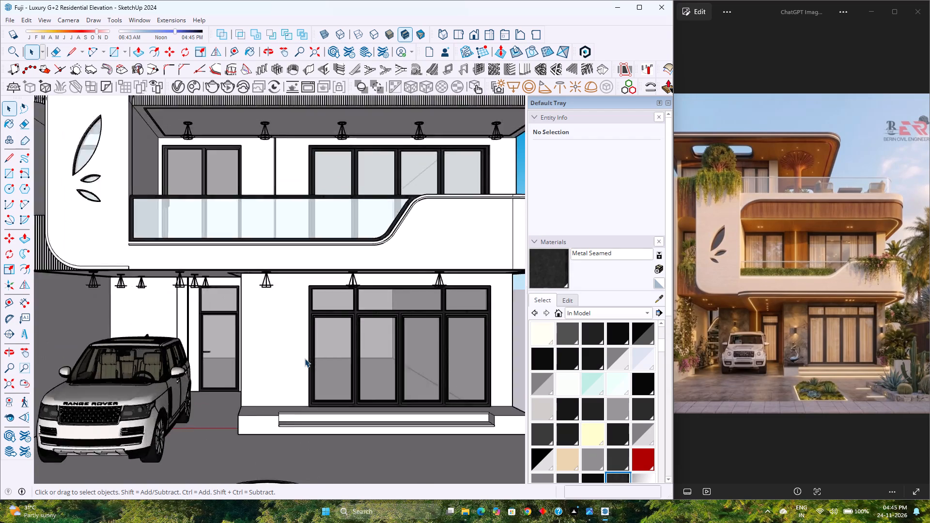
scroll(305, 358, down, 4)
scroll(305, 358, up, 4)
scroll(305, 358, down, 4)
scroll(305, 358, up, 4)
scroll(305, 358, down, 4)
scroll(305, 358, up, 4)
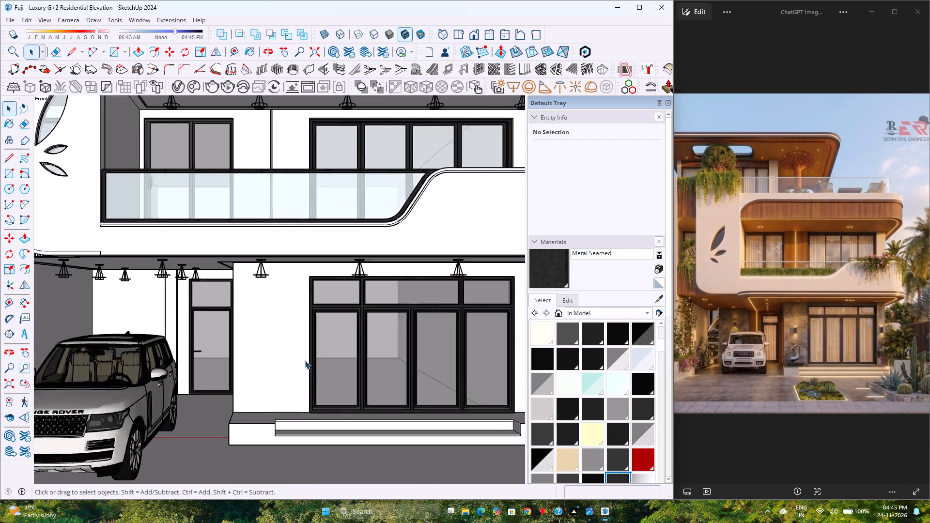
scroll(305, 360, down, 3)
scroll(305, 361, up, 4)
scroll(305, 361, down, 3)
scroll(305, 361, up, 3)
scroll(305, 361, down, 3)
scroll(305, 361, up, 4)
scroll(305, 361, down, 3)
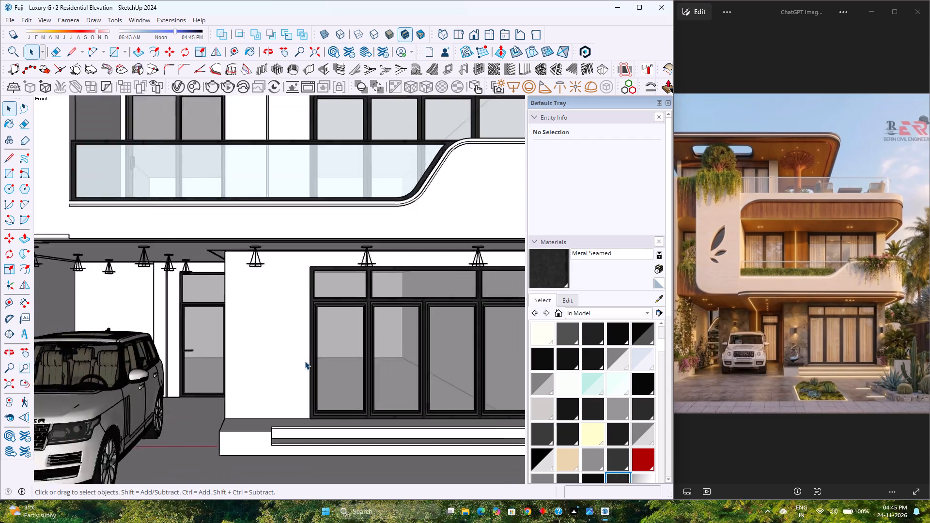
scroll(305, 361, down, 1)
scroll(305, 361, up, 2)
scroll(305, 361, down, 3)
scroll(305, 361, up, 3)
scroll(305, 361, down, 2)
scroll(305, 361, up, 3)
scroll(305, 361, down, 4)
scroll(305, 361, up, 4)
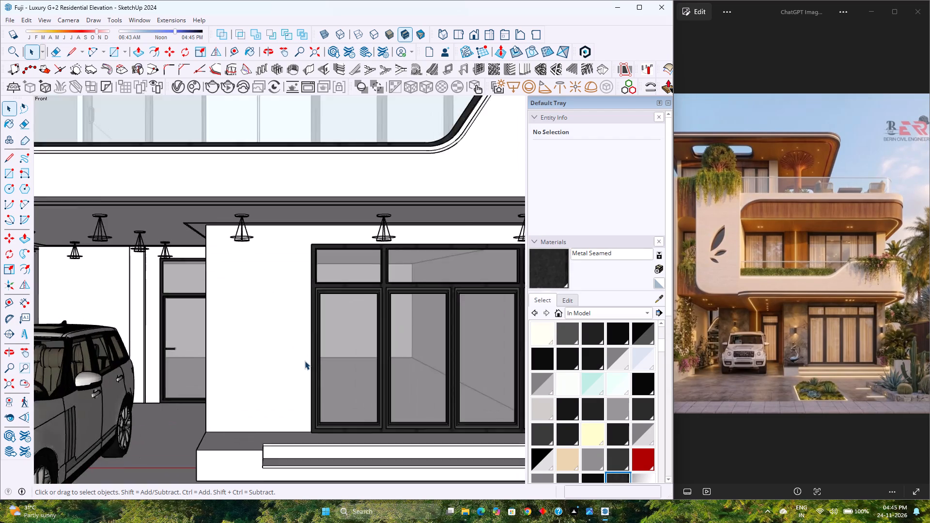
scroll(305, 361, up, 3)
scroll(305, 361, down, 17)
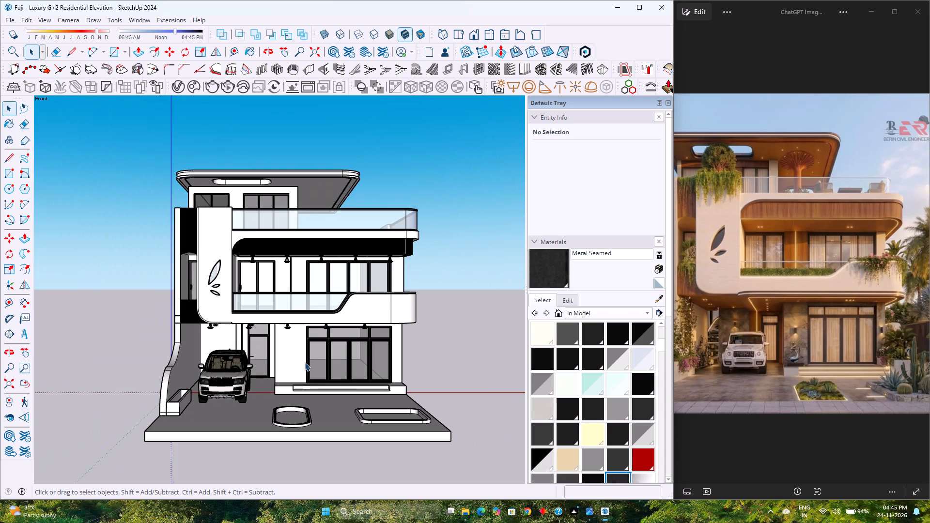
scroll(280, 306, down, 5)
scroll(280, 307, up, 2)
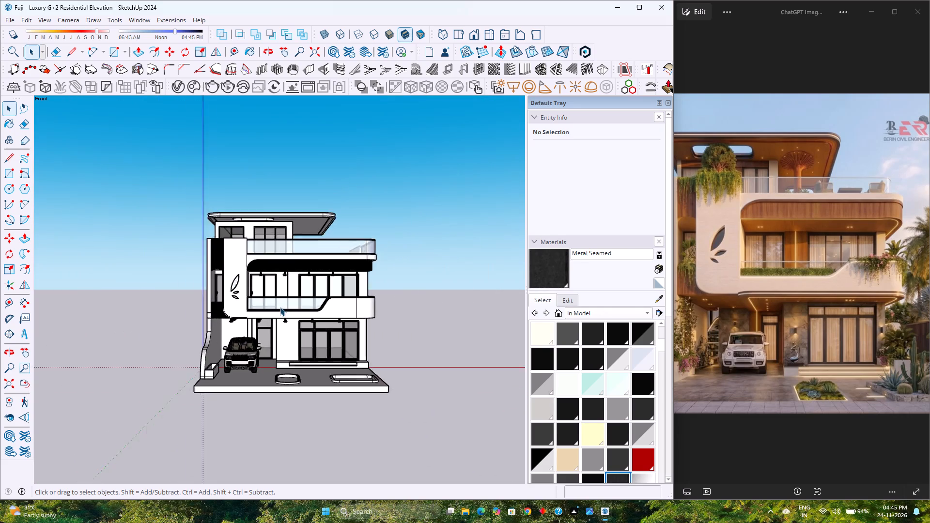
Examine the front elevation and parked car from the standard front view and slightly angled views, comparing them with the reference image.
scroll(280, 307, up, 3)
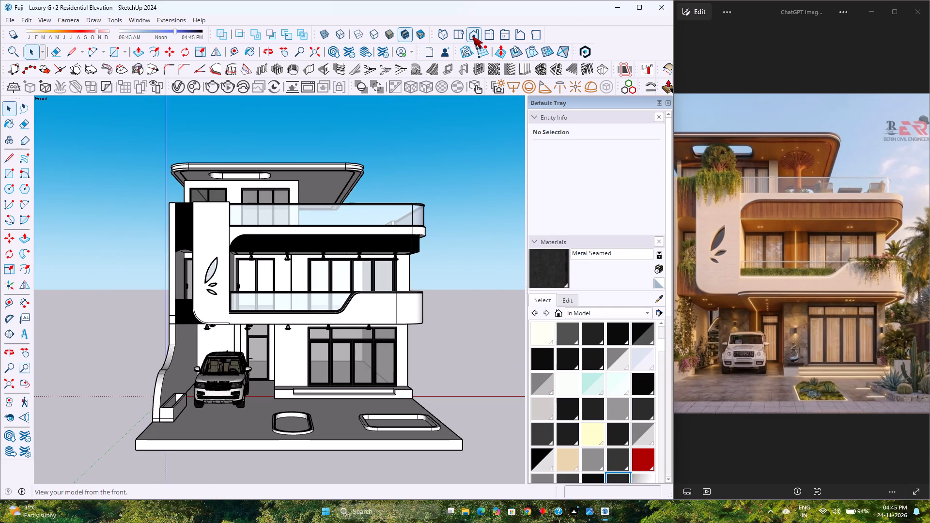
click(472, 36)
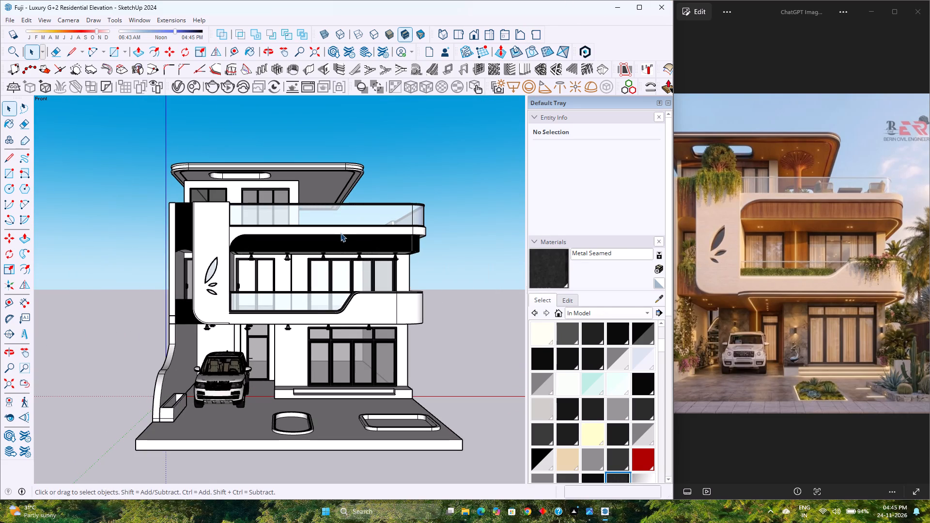
scroll(311, 301, down, 2)
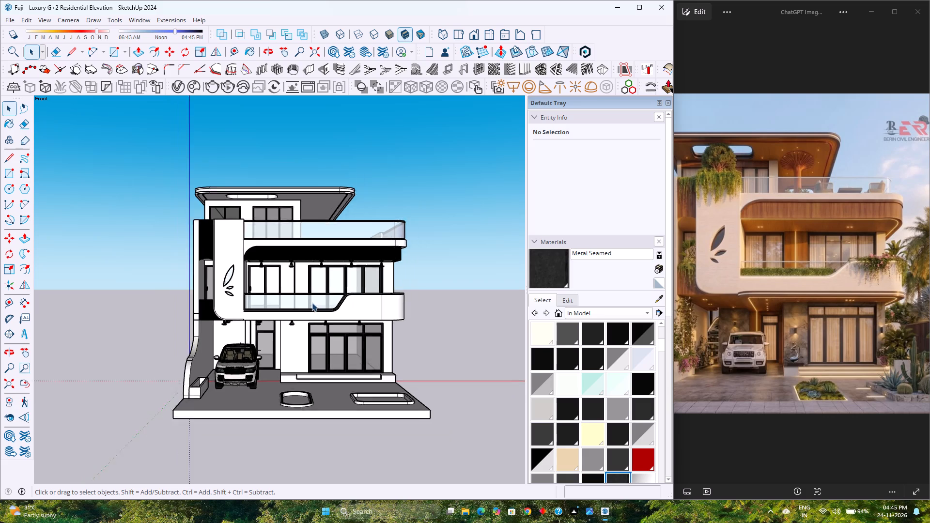
scroll(312, 303, down, 2)
scroll(312, 303, up, 5)
middle_drag(272, 347, 270, 331)
middle_click(270, 331)
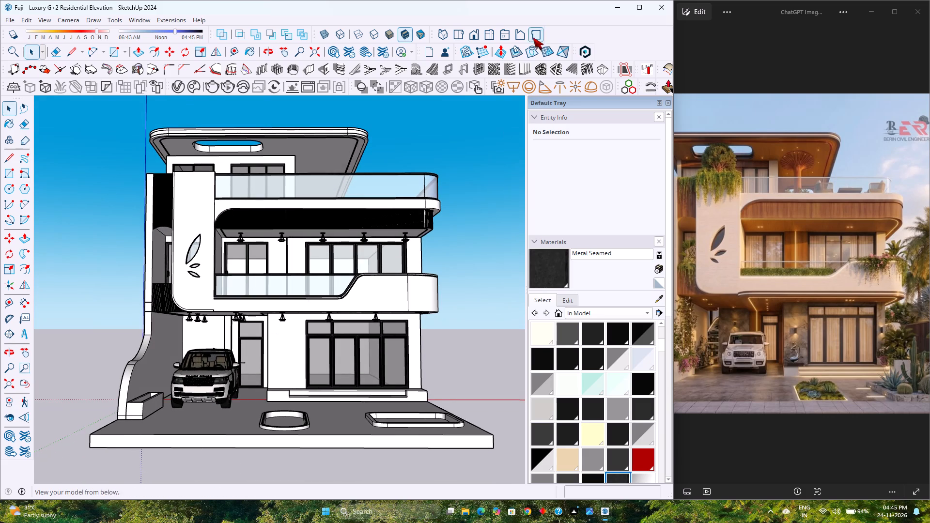
click(480, 35)
middle_drag(272, 328, 279, 318)
middle_click(279, 318)
scroll(279, 317, down, 2)
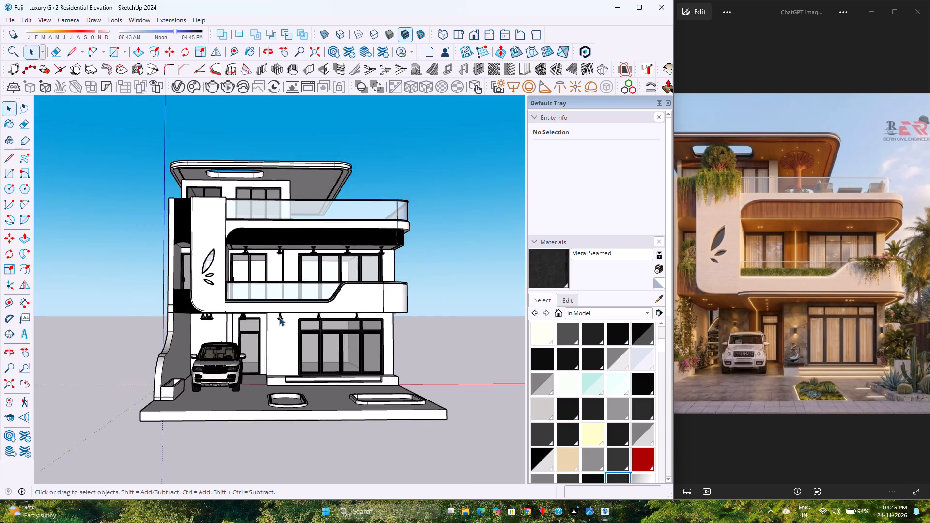
scroll(279, 317, up, 3)
scroll(279, 317, down, 2)
middle_drag(279, 317, 275, 306)
middle_click(275, 306)
scroll(269, 308, up, 1)
middle_drag(269, 308, 304, 319)
middle_click(304, 319)
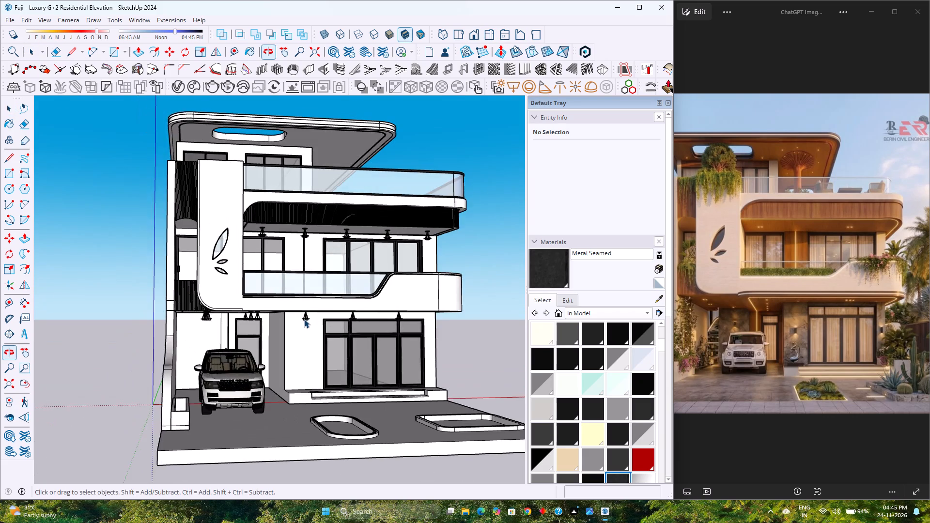
scroll(304, 319, up, 4)
scroll(304, 319, down, 3)
middle_drag(306, 321, 291, 329)
scroll(290, 322, down, 4)
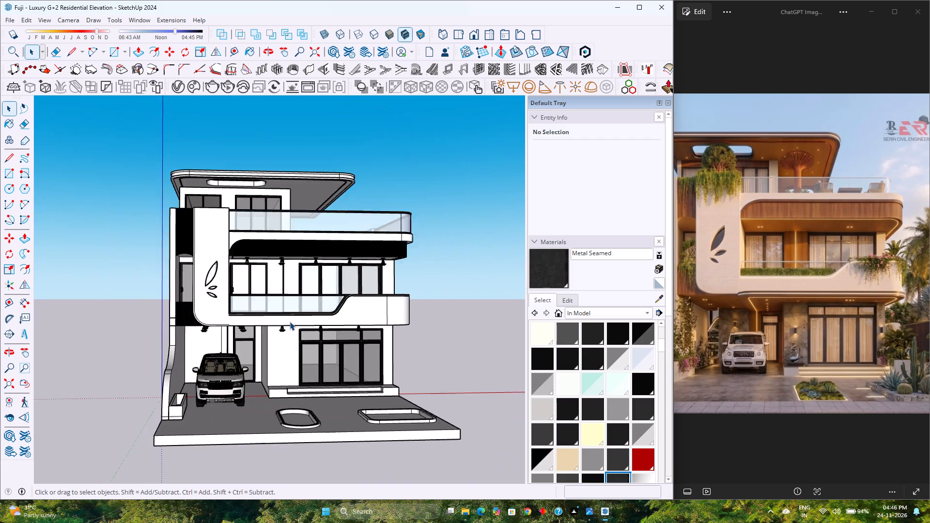
scroll(290, 322, up, 5)
middle_drag(291, 320, 252, 315)
scroll(252, 313, down, 5)
middle_drag(252, 313, 304, 316)
middle_click(304, 316)
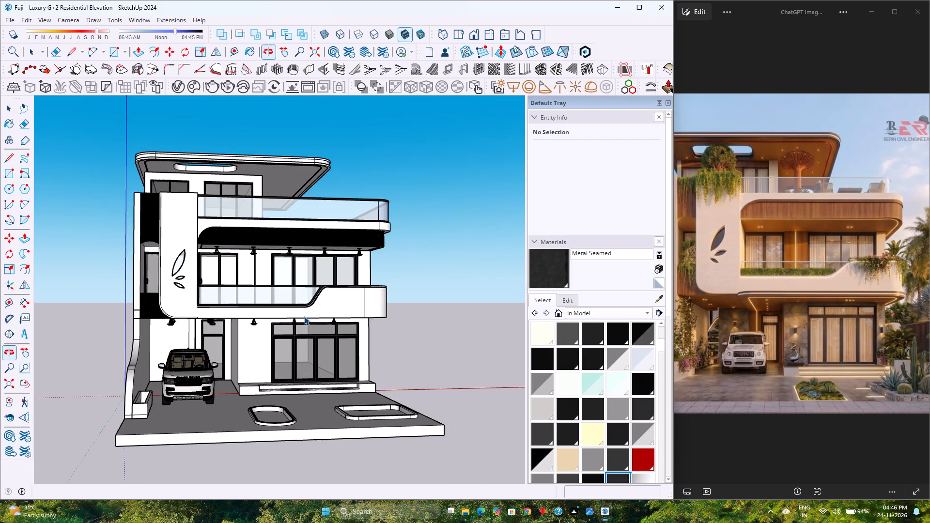
Inspect the balconies, slatted fascia, pendant lights and both side walls from the front, close up and from opposite side angles.
click(474, 36)
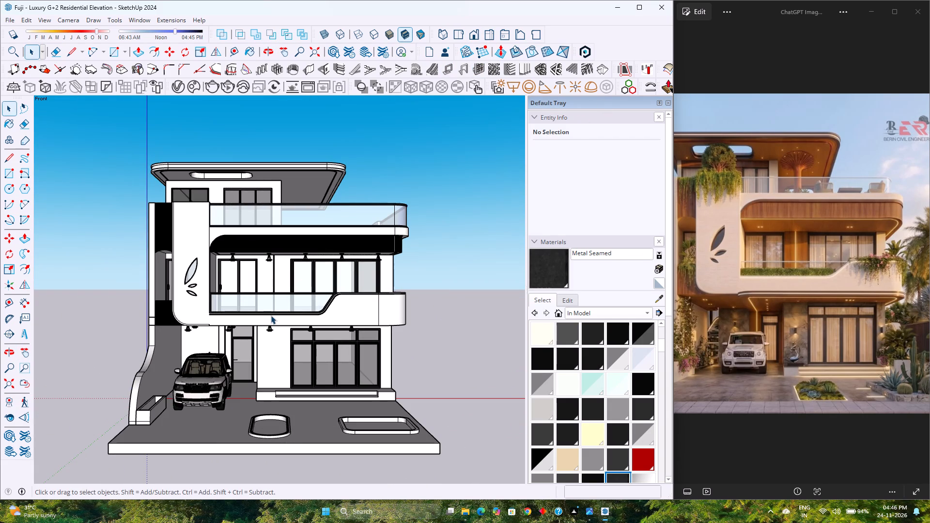
scroll(271, 315, up, 4)
scroll(272, 315, down, 4)
scroll(272, 315, up, 4)
scroll(275, 320, down, 3)
middle_drag(279, 332, 277, 318)
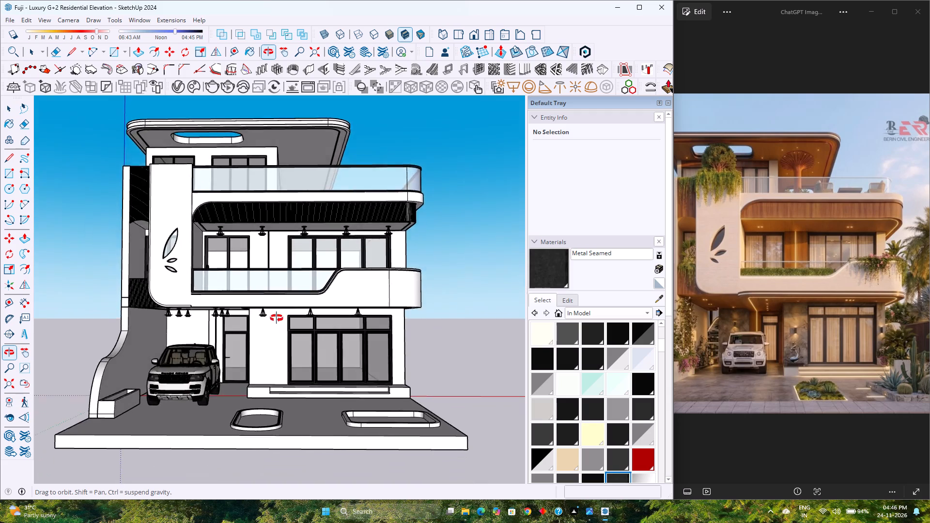
middle_drag(277, 318, 288, 315)
middle_click(288, 315)
scroll(290, 301, up, 4)
scroll(292, 299, down, 4)
middle_drag(295, 300, 300, 314)
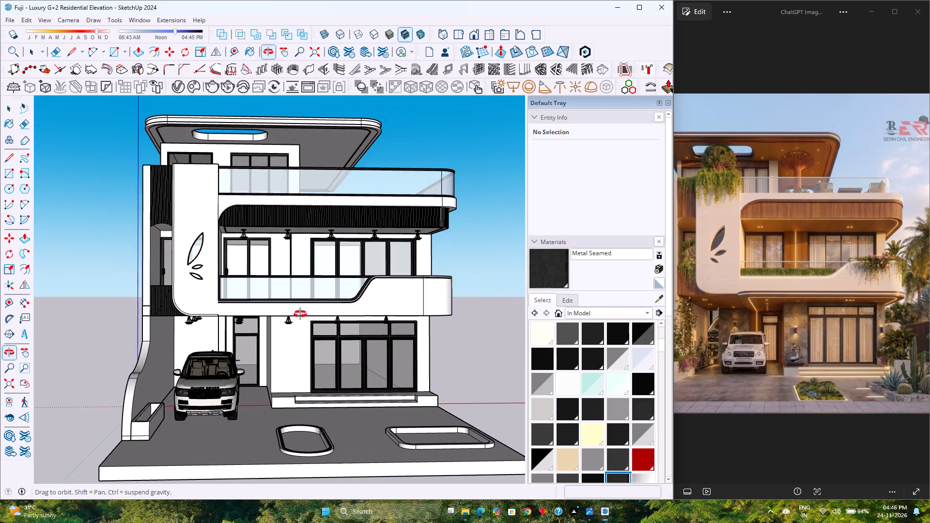
middle_drag(300, 314, 295, 320)
middle_click(295, 320)
scroll(295, 315, up, 2)
scroll(295, 315, down, 4)
scroll(295, 315, up, 9)
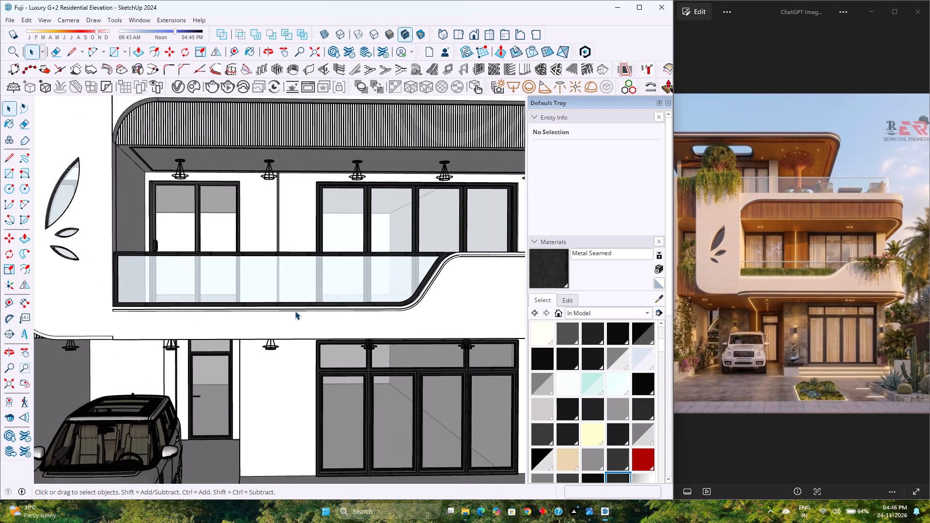
scroll(295, 311, down, 6)
middle_drag(296, 308, 218, 358)
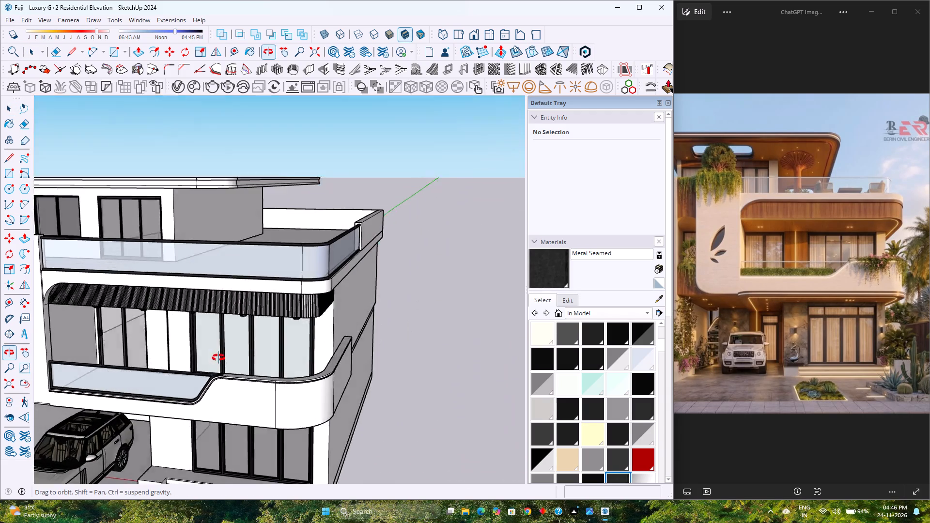
middle_drag(218, 358, 170, 349)
middle_drag(171, 334, 359, 279)
scroll(350, 285, down, 6)
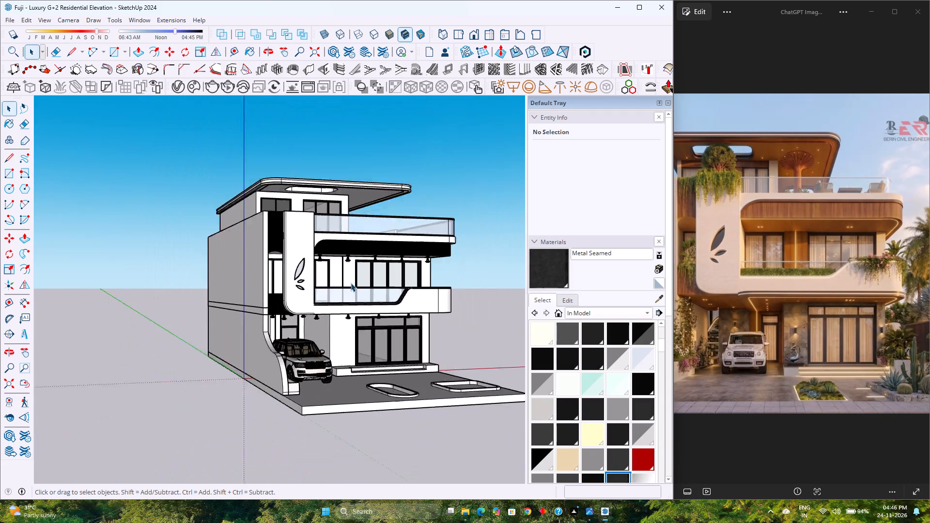
scroll(351, 283, down, 2)
Restore the standard front view and check the first-floor balcony and the overall facade with the car.
click(480, 34)
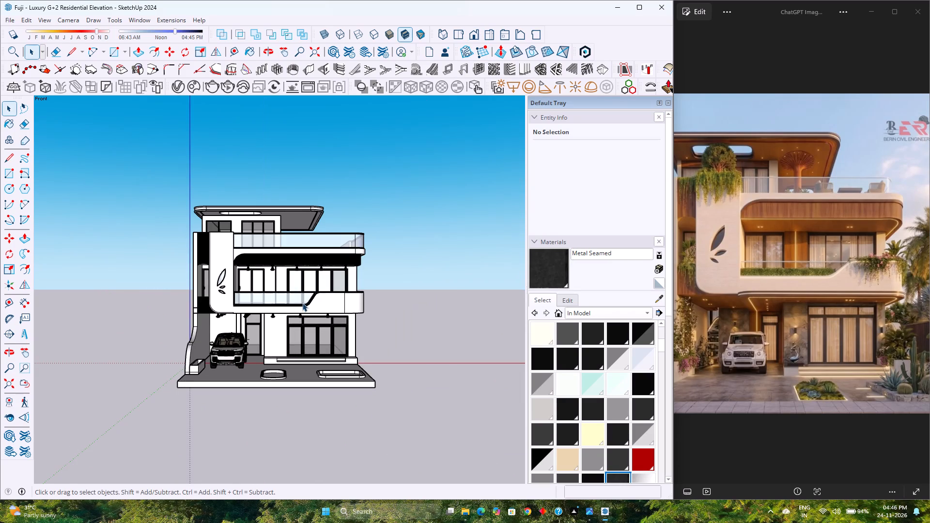
scroll(302, 303, up, 16)
scroll(269, 304, down, 1)
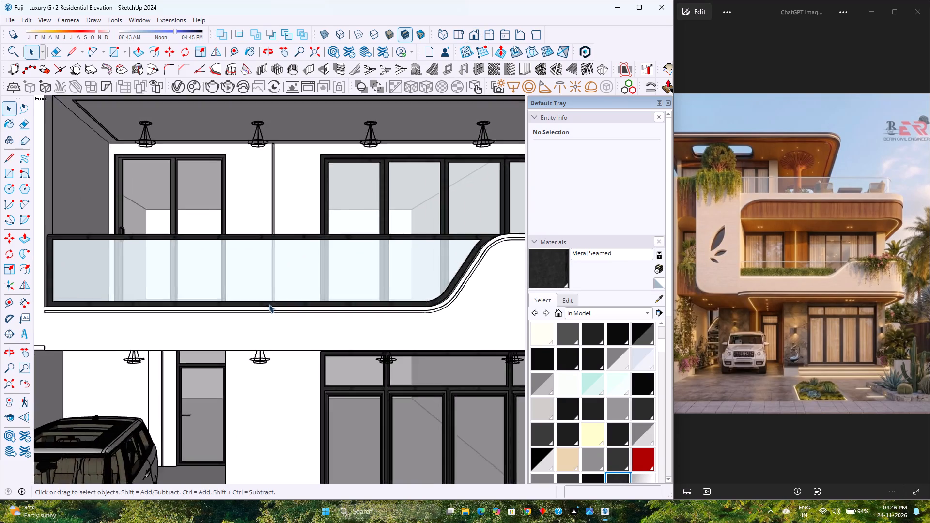
scroll(269, 304, down, 12)
scroll(271, 297, up, 2)
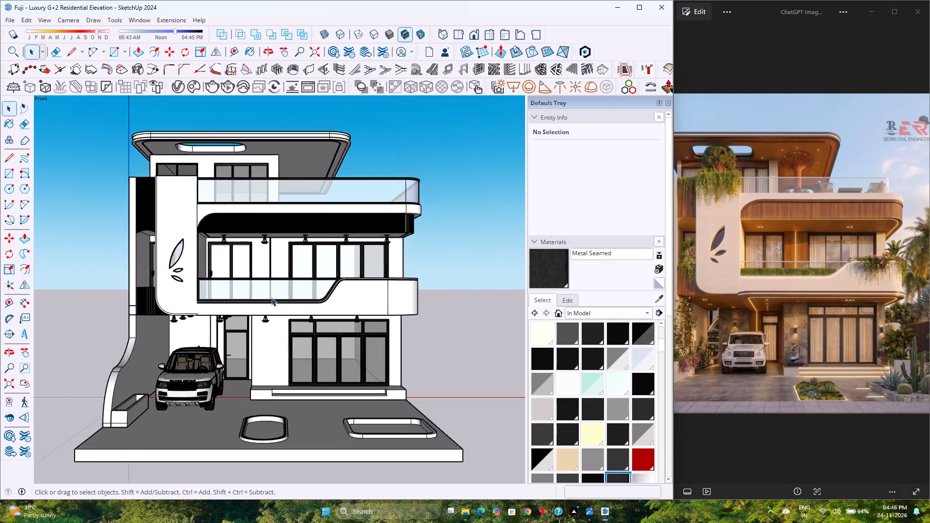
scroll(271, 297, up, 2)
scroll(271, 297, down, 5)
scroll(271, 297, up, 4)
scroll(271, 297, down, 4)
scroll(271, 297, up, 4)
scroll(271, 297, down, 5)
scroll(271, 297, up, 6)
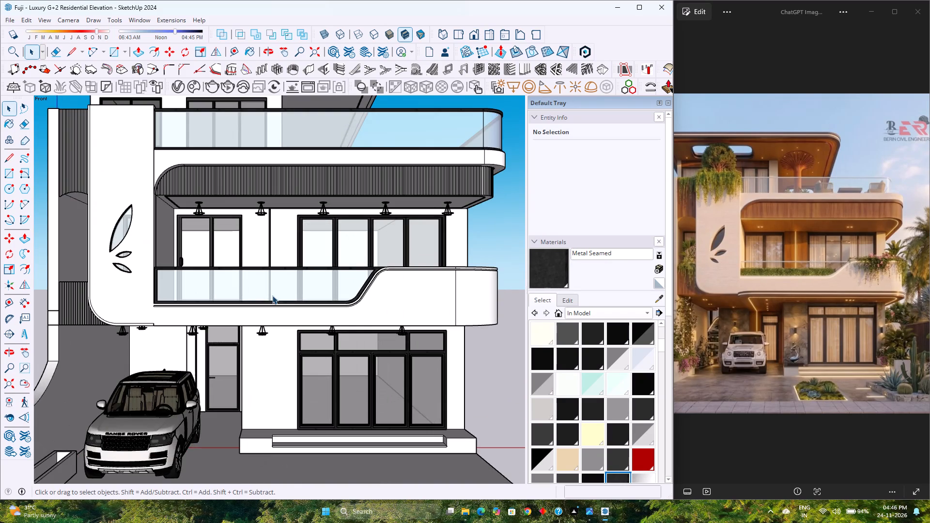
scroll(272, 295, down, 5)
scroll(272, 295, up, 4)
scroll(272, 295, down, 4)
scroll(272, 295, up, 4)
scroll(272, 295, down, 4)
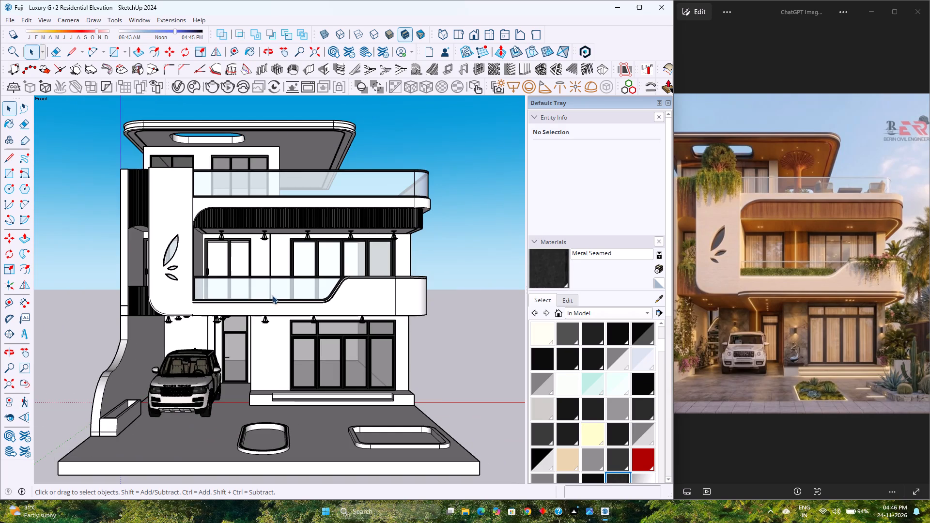
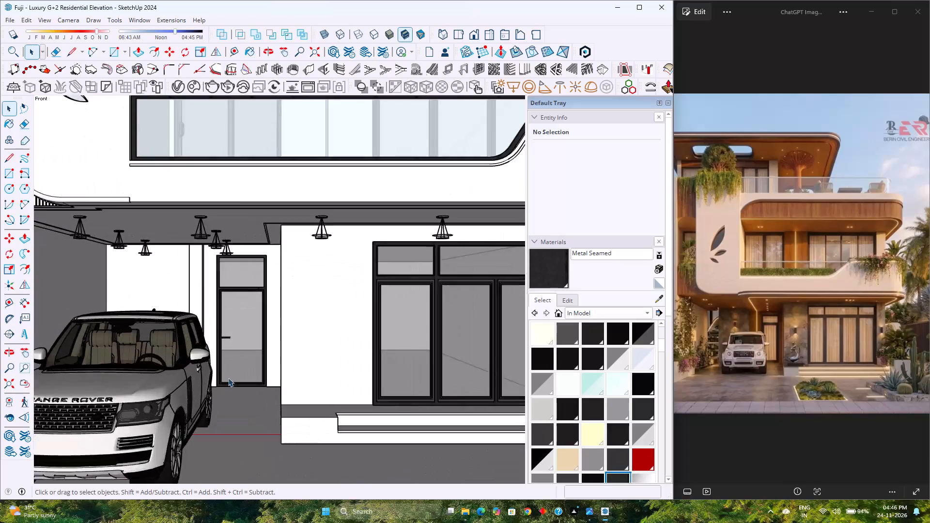
Examine the ground-floor entrance door, parked SUV and porch pendant lights close up from the front.
scroll(228, 378, down, 1)
scroll(230, 377, up, 4)
scroll(230, 377, down, 6)
scroll(231, 370, up, 4)
scroll(232, 370, down, 6)
scroll(232, 370, up, 4)
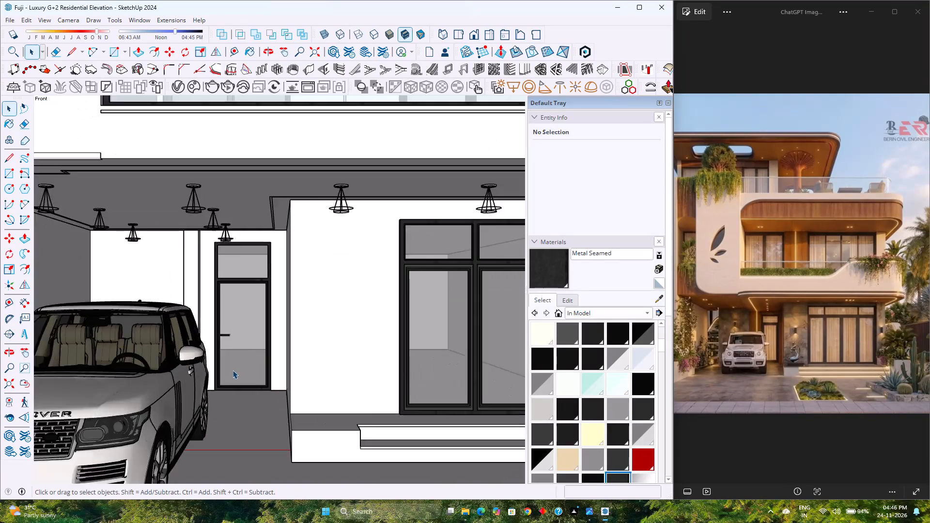
scroll(232, 370, down, 2)
scroll(232, 370, up, 5)
scroll(233, 378, down, 6)
scroll(233, 378, up, 4)
scroll(233, 378, down, 7)
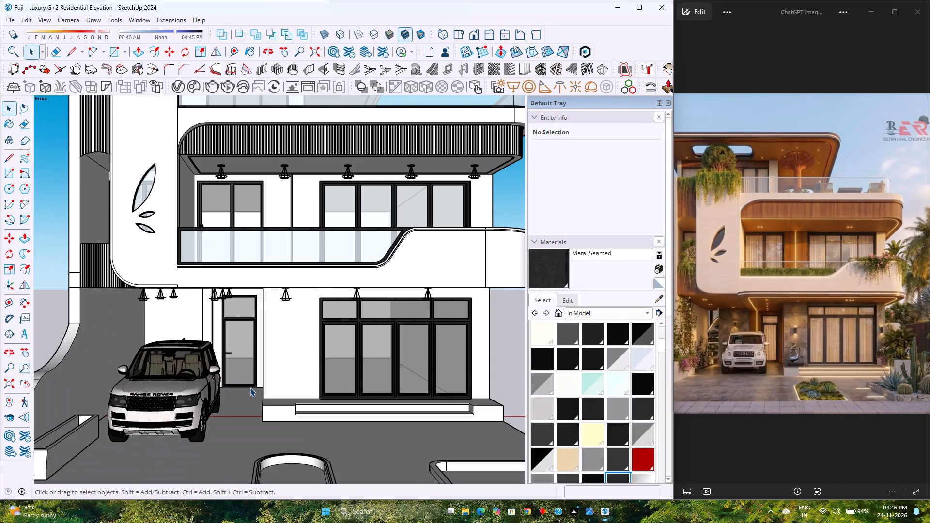
scroll(250, 387, down, 6)
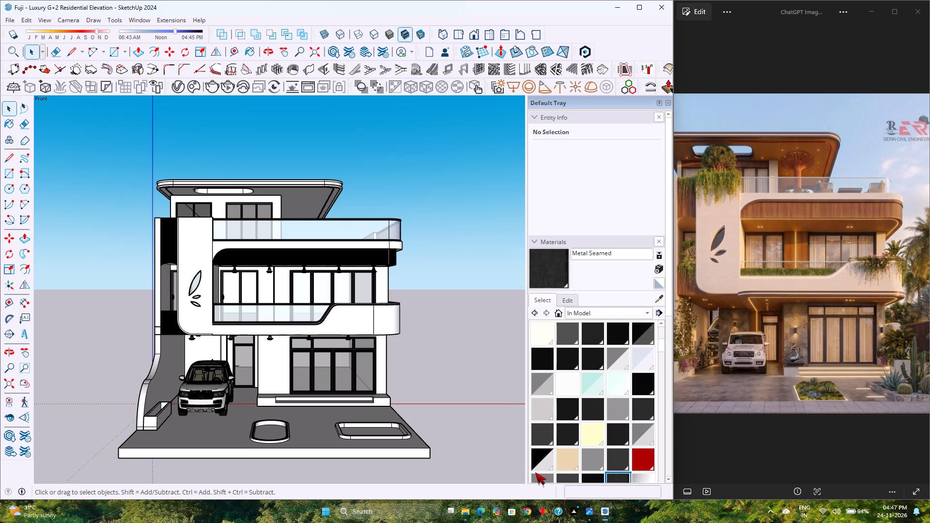
Review the full front elevation with the driveway and SUV at varying distances against the reference image.
scroll(370, 416, up, 3)
scroll(368, 416, down, 3)
scroll(368, 416, up, 1)
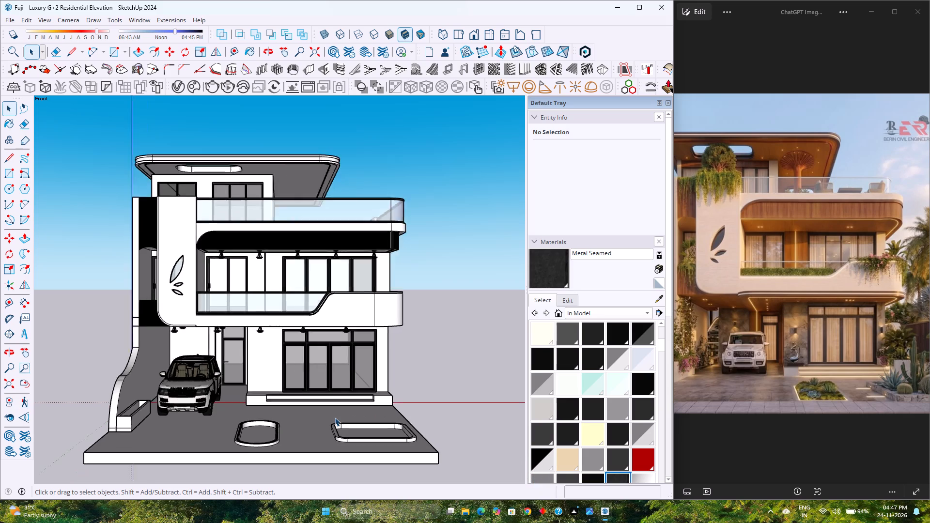
scroll(335, 417, up, 2)
scroll(335, 417, down, 3)
scroll(335, 417, up, 2)
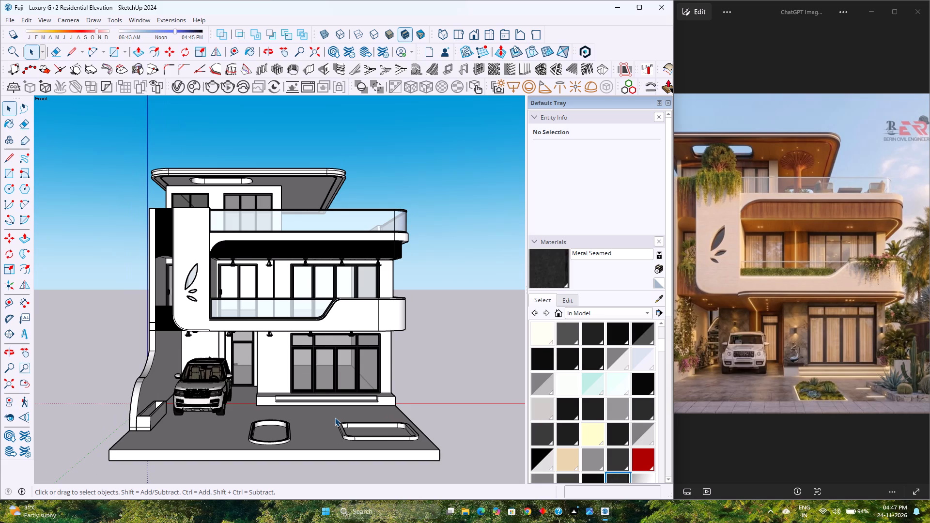
scroll(335, 419, up, 2)
scroll(335, 419, down, 2)
scroll(335, 419, up, 2)
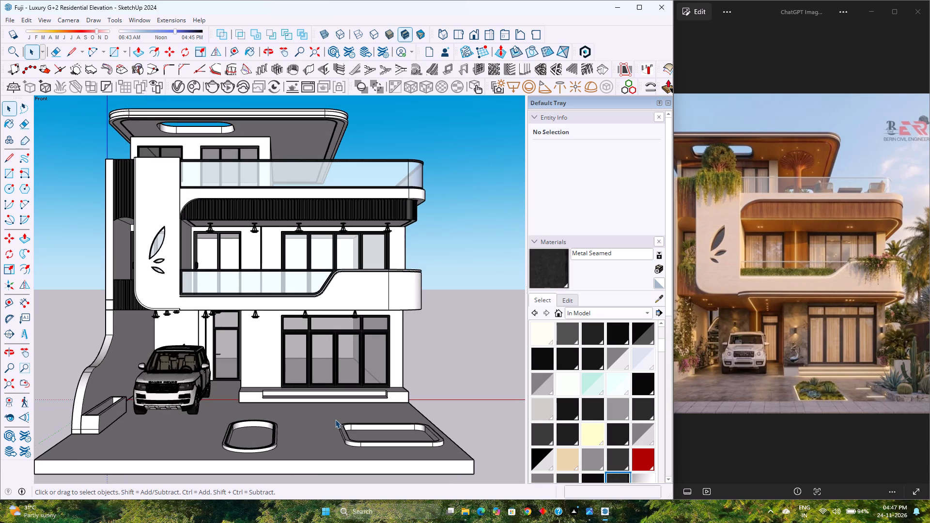
scroll(335, 419, down, 1)
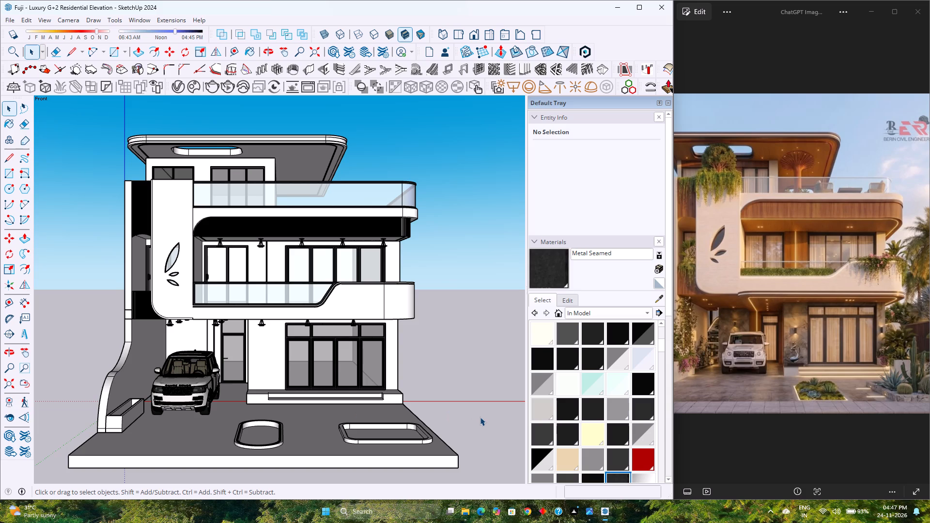
scroll(478, 399, down, 1)
scroll(478, 400, up, 4)
scroll(478, 400, down, 5)
scroll(478, 400, up, 5)
scroll(478, 400, down, 4)
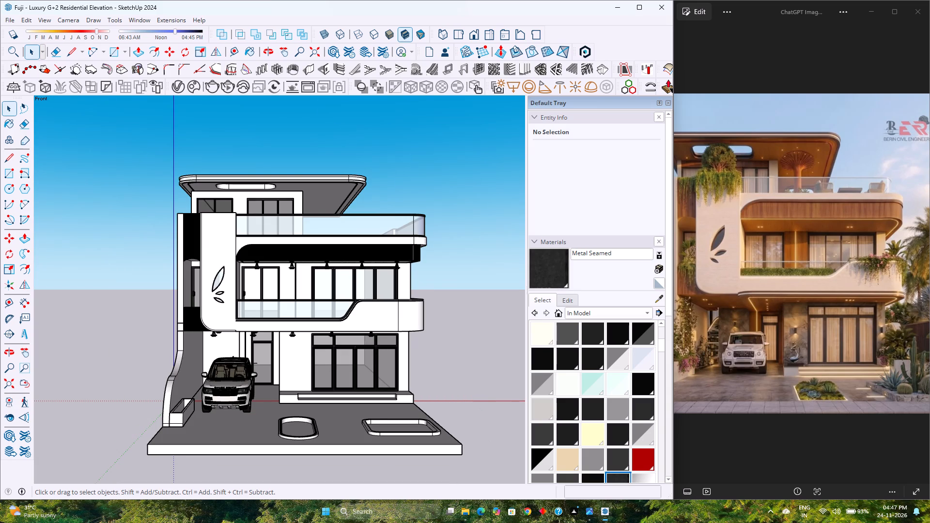
scroll(425, 522, down, 3)
scroll(404, 514, up, 3)
scroll(392, 415, down, 3)
scroll(392, 415, up, 3)
scroll(392, 415, down, 3)
scroll(392, 415, up, 3)
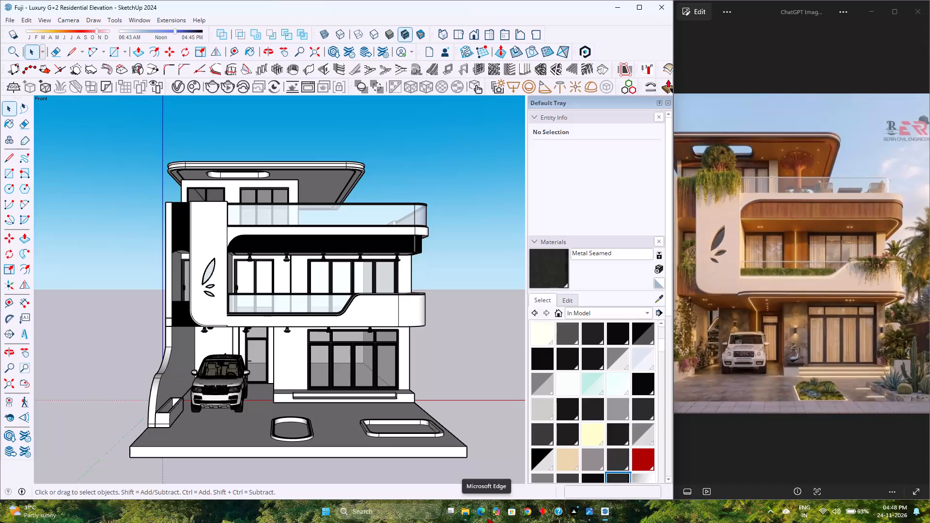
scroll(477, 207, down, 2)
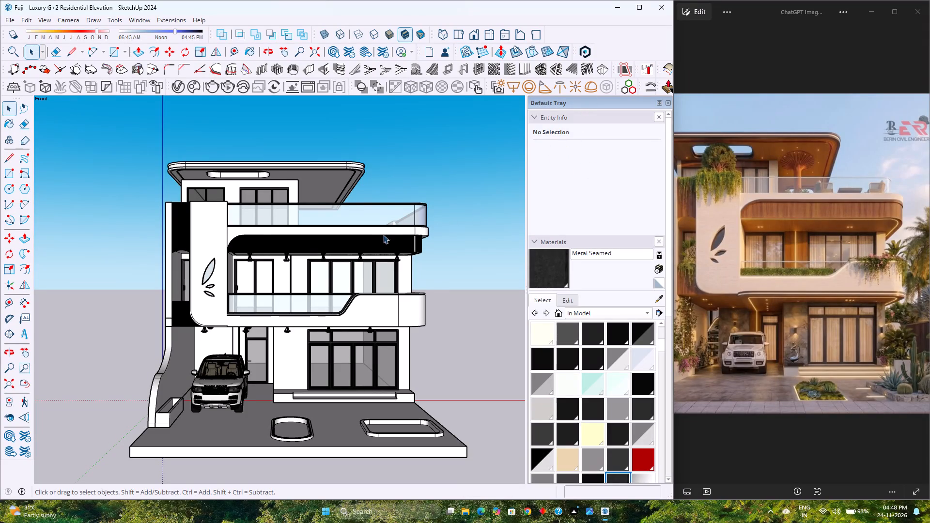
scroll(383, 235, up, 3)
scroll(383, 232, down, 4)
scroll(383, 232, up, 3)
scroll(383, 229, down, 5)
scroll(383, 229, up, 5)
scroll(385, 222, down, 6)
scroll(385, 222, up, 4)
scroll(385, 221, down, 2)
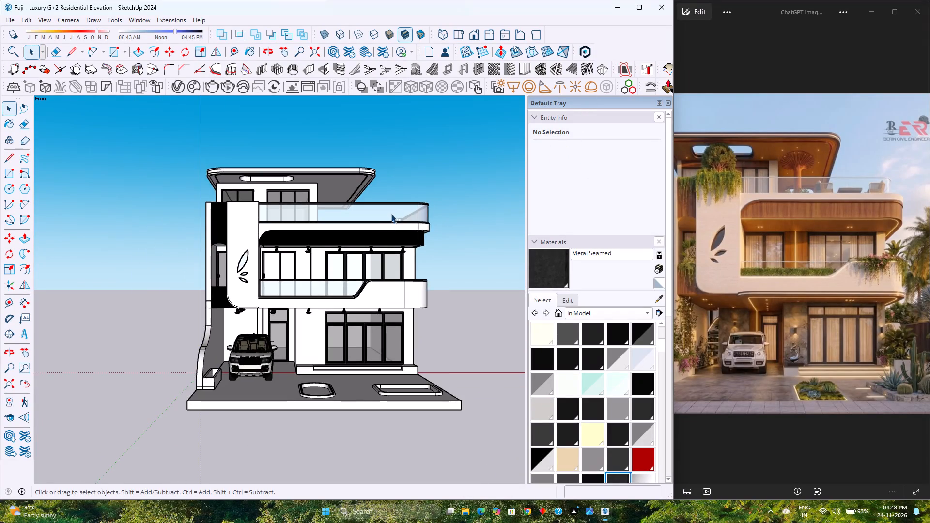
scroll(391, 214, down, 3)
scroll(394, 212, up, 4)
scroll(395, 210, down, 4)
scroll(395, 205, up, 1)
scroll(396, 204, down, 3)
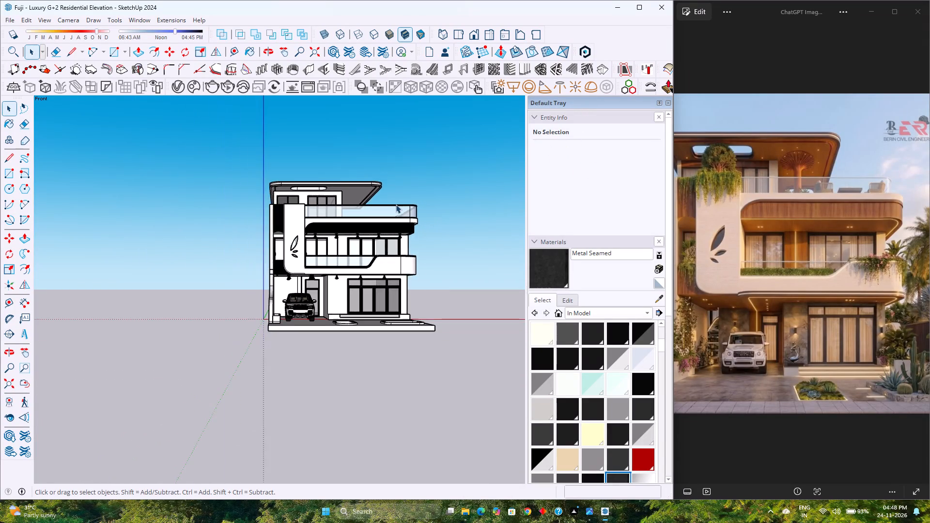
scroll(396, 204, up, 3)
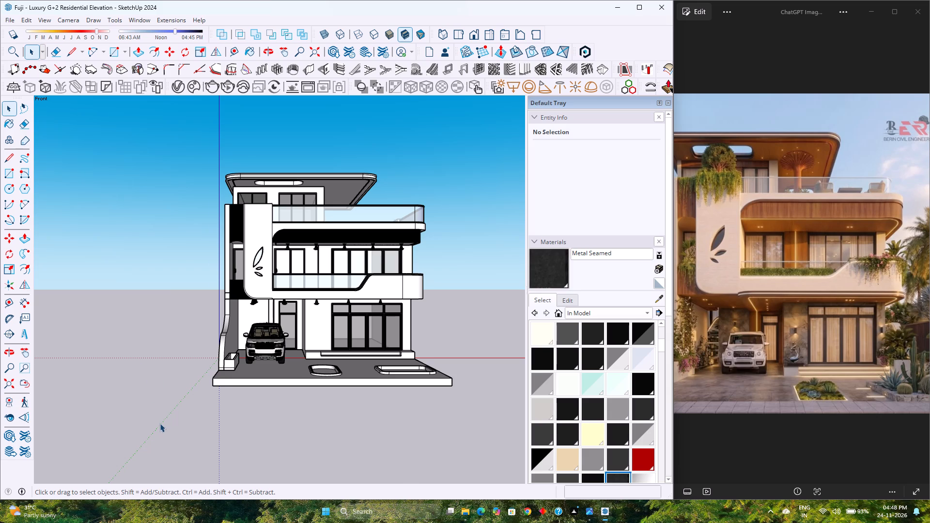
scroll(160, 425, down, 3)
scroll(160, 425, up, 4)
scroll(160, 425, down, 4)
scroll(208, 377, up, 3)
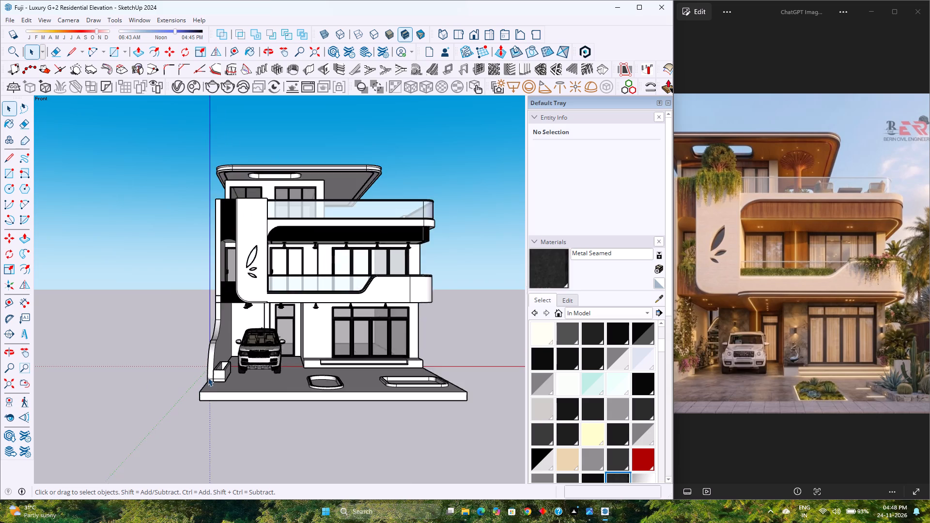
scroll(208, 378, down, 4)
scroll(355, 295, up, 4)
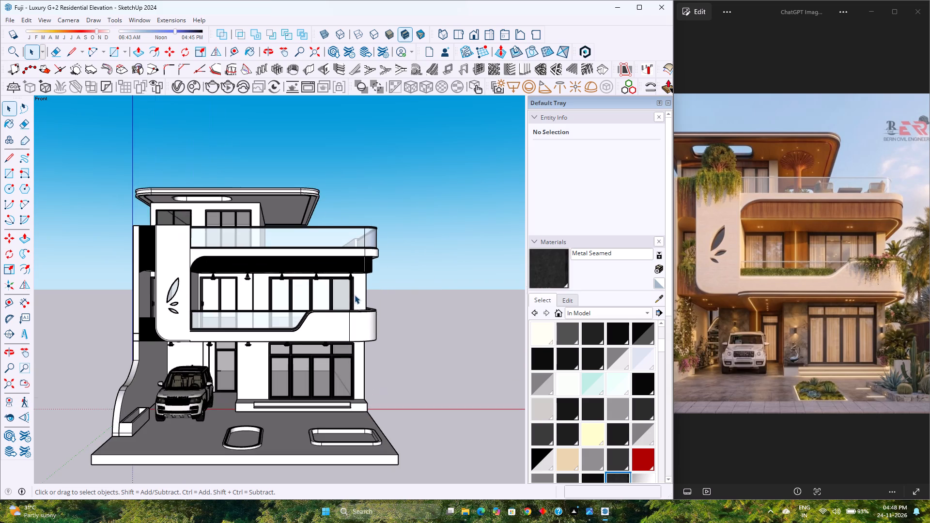
Inspect the porch ceiling, parked SUV, driveway planters and entrance steps from low and angled front viewpoints.
scroll(223, 357, up, 2)
middle_drag(223, 357, 232, 323)
middle_click(232, 323)
middle_click(232, 323)
scroll(232, 323, down, 3)
scroll(232, 324, up, 5)
scroll(231, 324, down, 3)
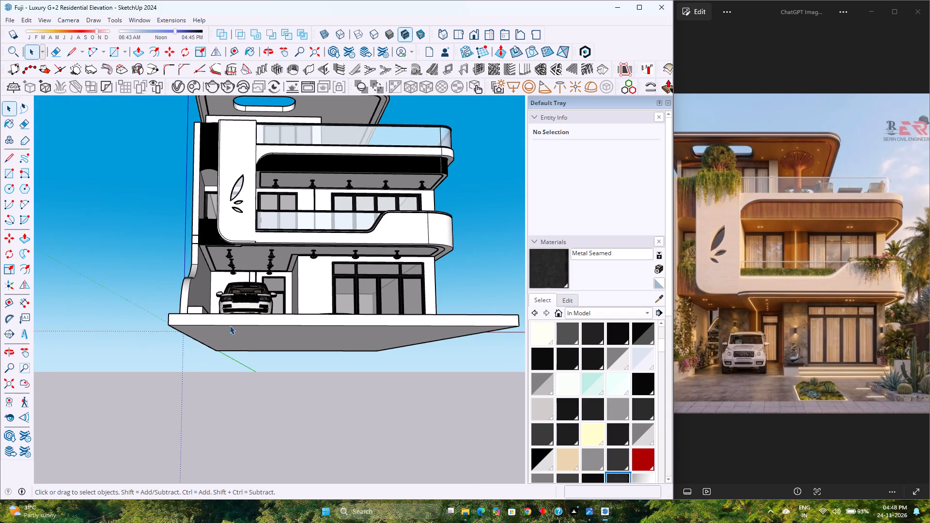
middle_drag(230, 325, 182, 390)
middle_click(182, 390)
scroll(170, 375, down, 8)
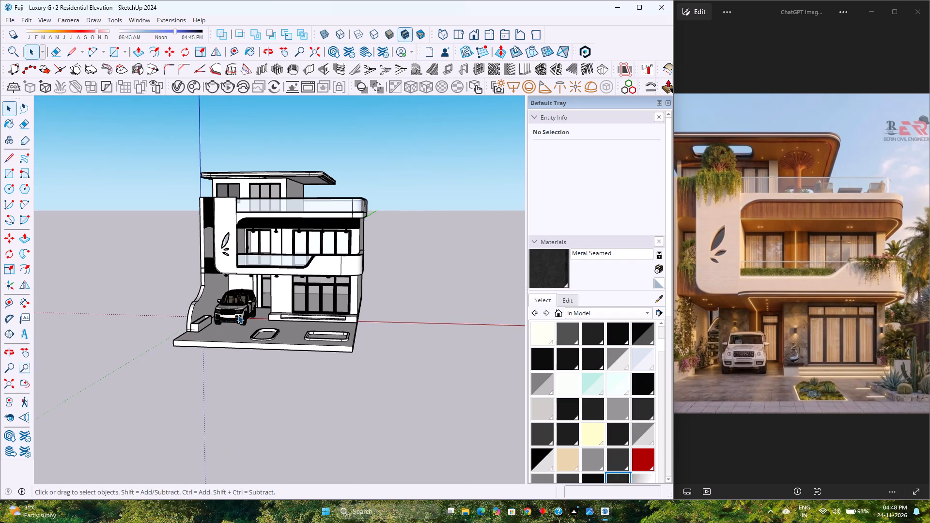
scroll(243, 315, up, 4)
scroll(243, 315, down, 3)
scroll(241, 316, up, 3)
scroll(295, 308, up, 4)
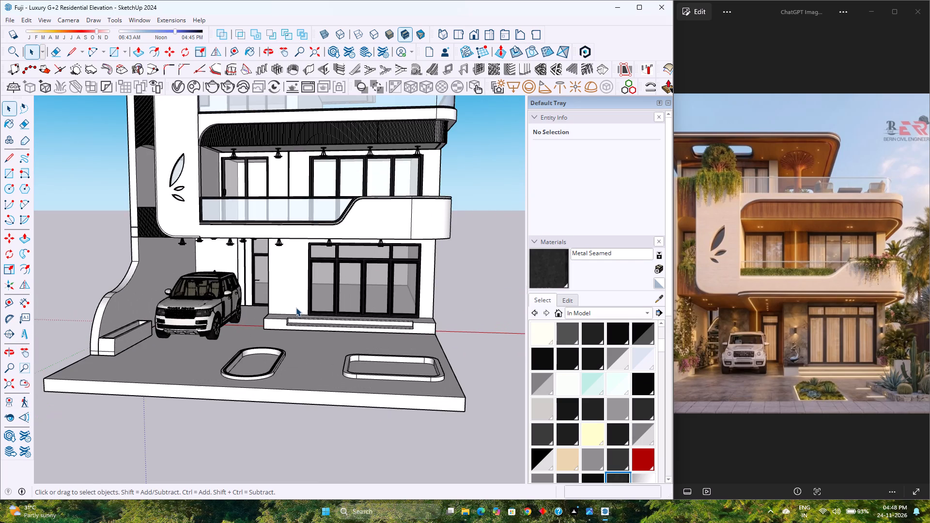
scroll(295, 309, up, 3)
middle_drag(267, 384, 206, 398)
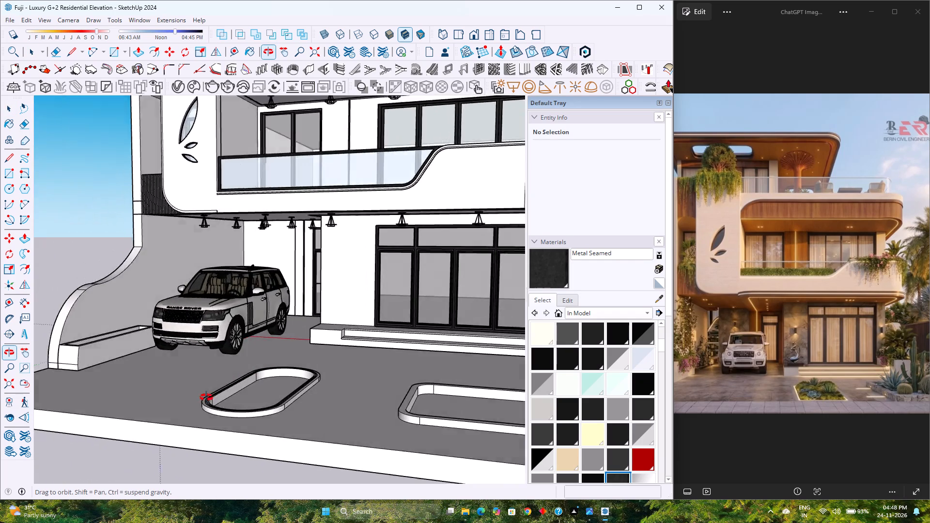
middle_drag(206, 398, 206, 410)
middle_click(206, 410)
middle_click(206, 410)
scroll(206, 410, down, 9)
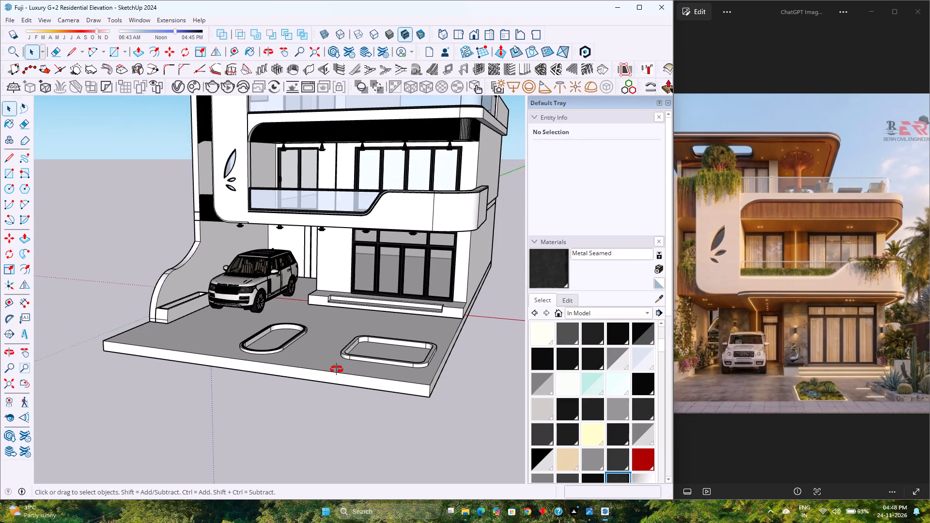
Inspect the roof slab, terrace, balcony sides and long side wall from a raised side angle.
middle_drag(335, 368, 146, 436)
middle_click(118, 431)
middle_click(313, 418)
middle_click(313, 418)
scroll(198, 371, down, 9)
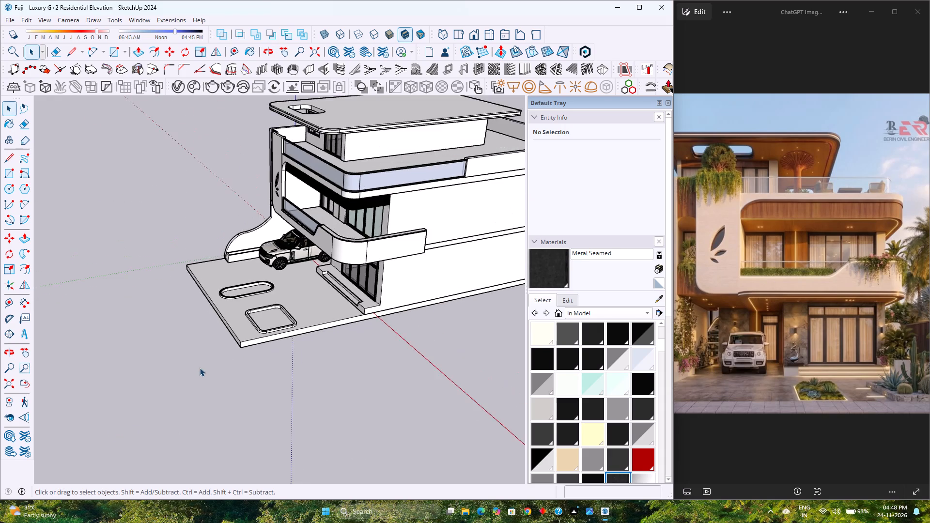
scroll(200, 368, down, 3)
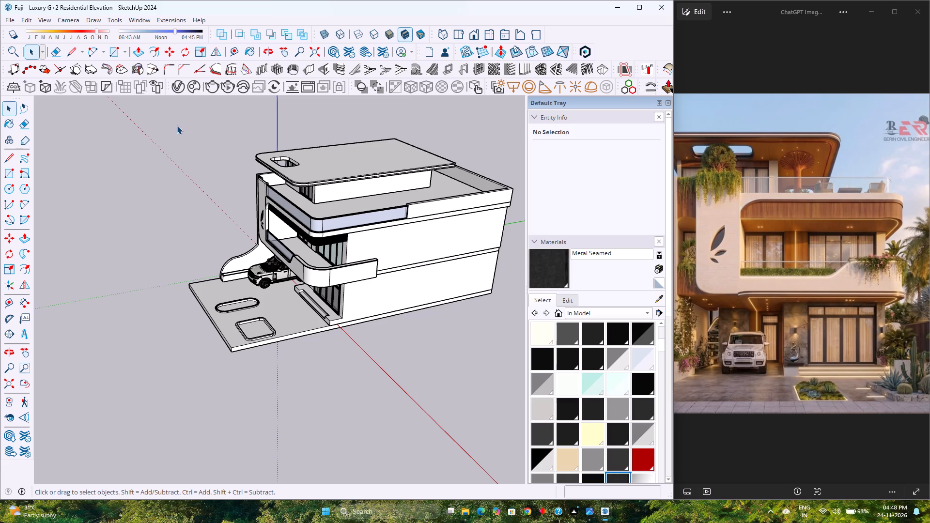
scroll(177, 125, down, 5)
middle_drag(202, 260, 249, 274)
middle_click(249, 274)
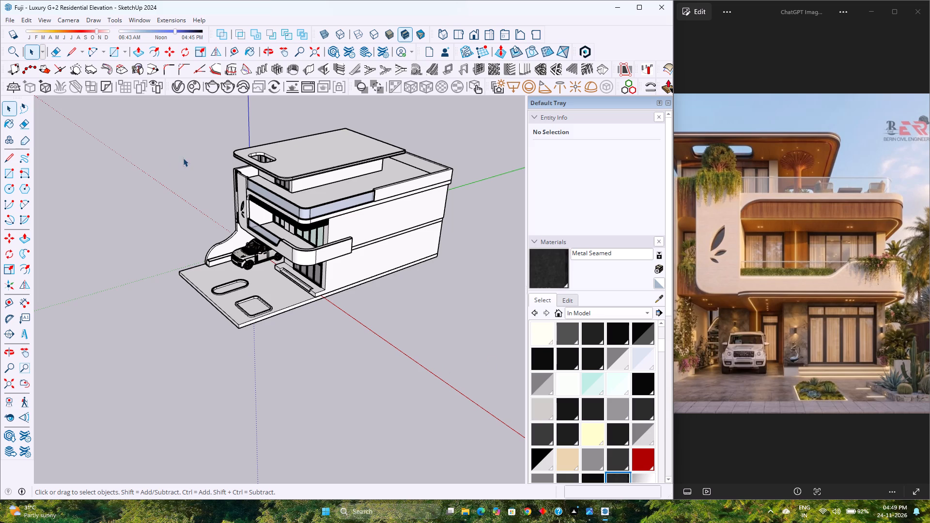
Restore the standard front view and check the whole facade with the SUV on the driveway.
click(471, 40)
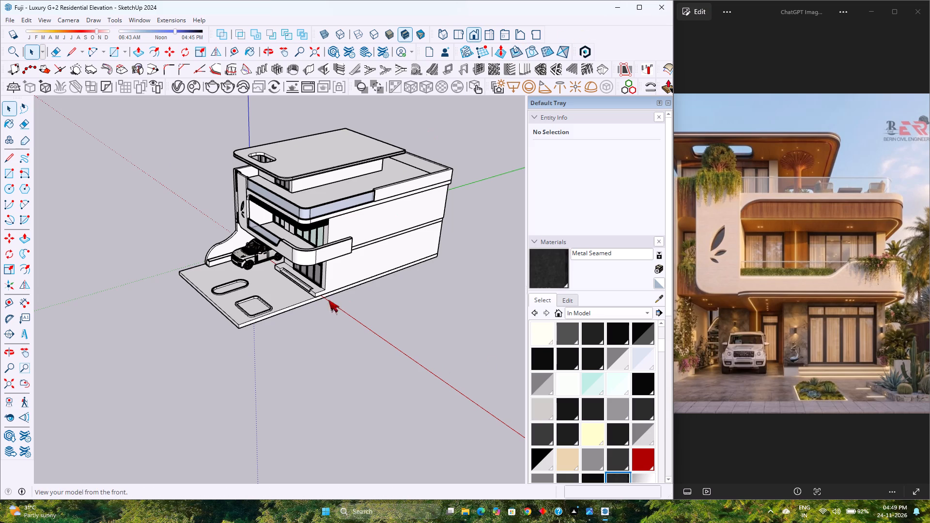
scroll(318, 294, down, 2)
scroll(318, 294, up, 10)
scroll(289, 317, down, 2)
scroll(288, 318, up, 1)
scroll(289, 319, down, 3)
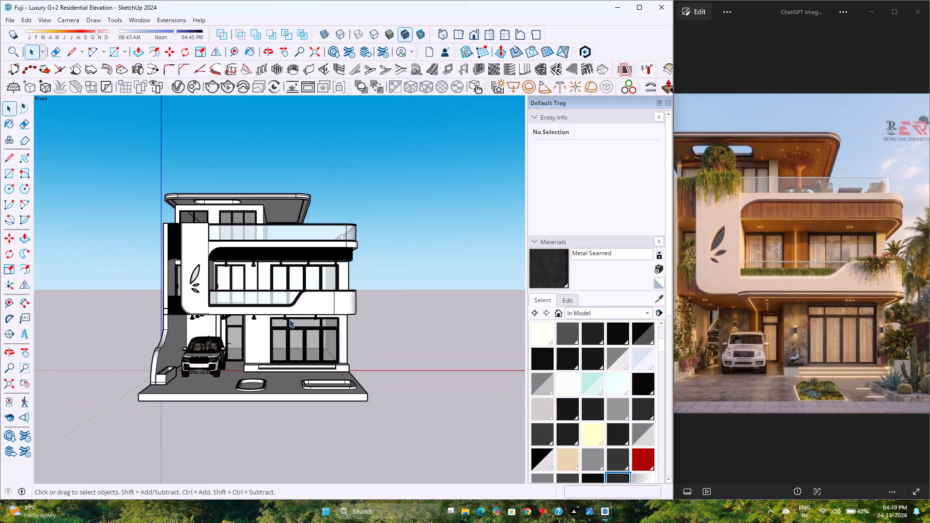
scroll(289, 319, down, 5)
scroll(243, 308, up, 3)
scroll(243, 308, down, 3)
scroll(243, 308, up, 2)
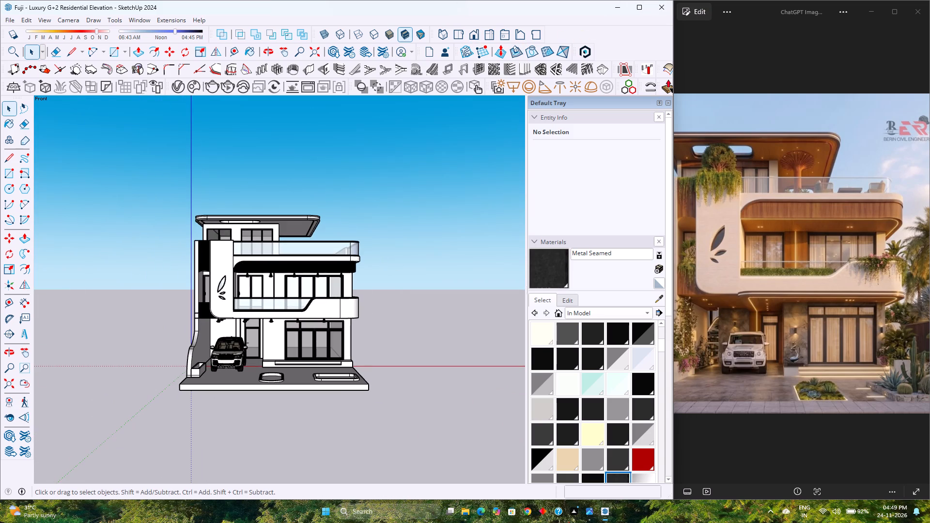
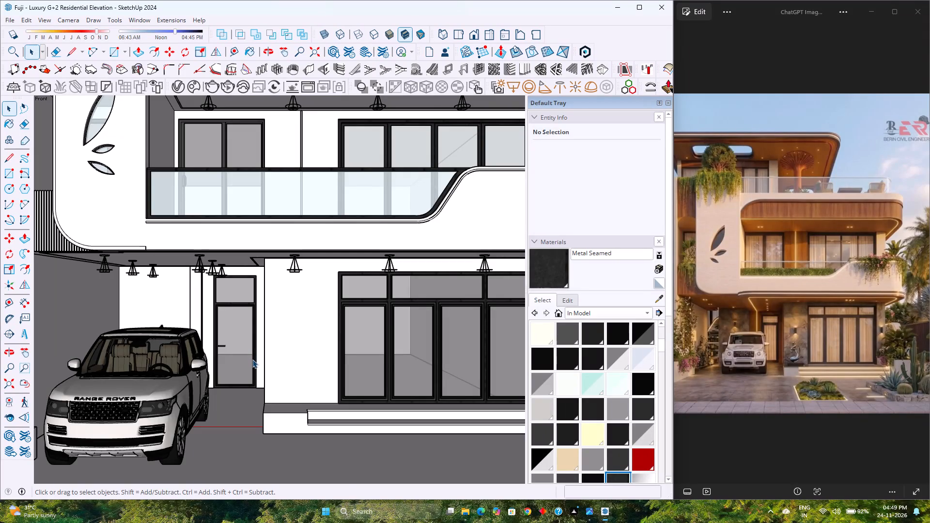
Review the front facade, carport wall and parked SUV at varying distances and from an angled side viewpoint.
scroll(252, 359, down, 4)
scroll(253, 363, up, 4)
scroll(253, 363, down, 4)
scroll(253, 364, up, 3)
scroll(253, 364, down, 4)
scroll(253, 364, up, 4)
scroll(253, 364, down, 3)
scroll(253, 364, up, 3)
scroll(253, 364, down, 4)
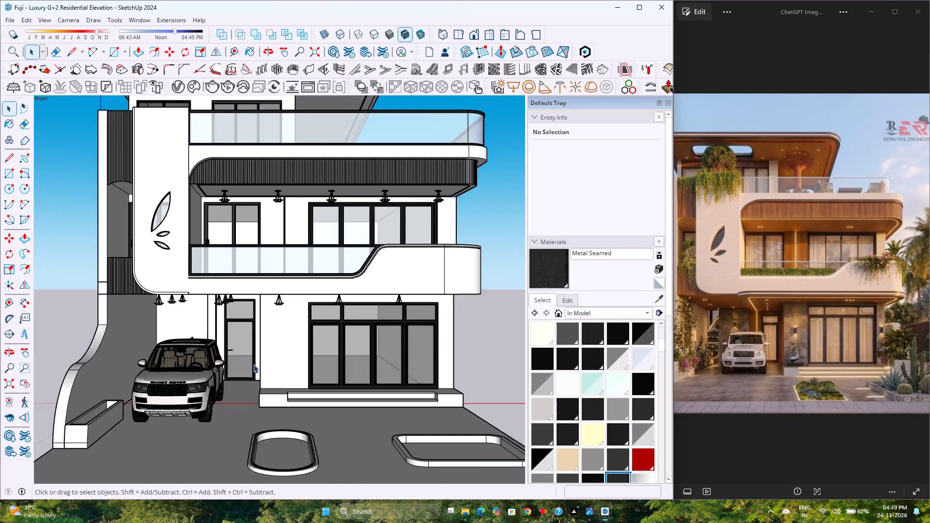
scroll(253, 364, down, 4)
middle_drag(253, 364, 130, 361)
middle_click(129, 360)
scroll(107, 319, up, 7)
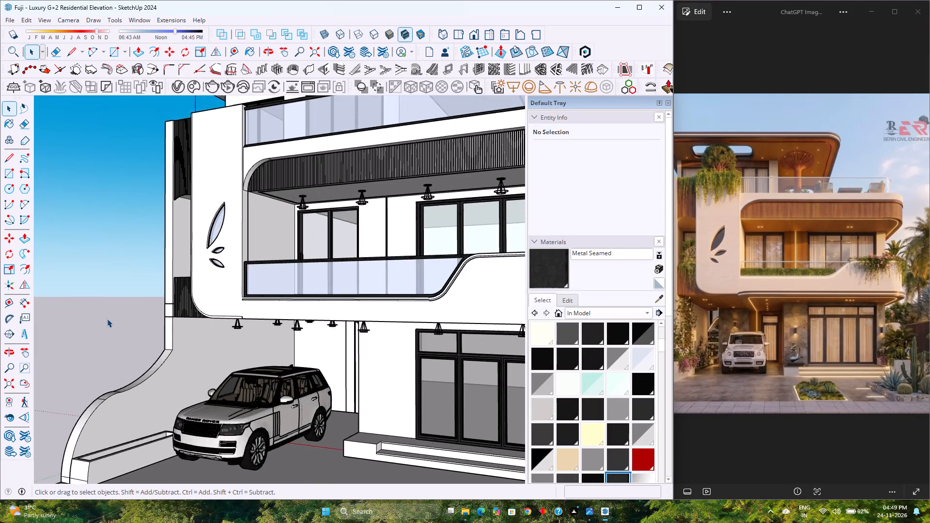
scroll(107, 319, down, 4)
middle_drag(107, 319, 209, 331)
middle_click(209, 331)
scroll(209, 331, up, 1)
scroll(209, 331, down, 6)
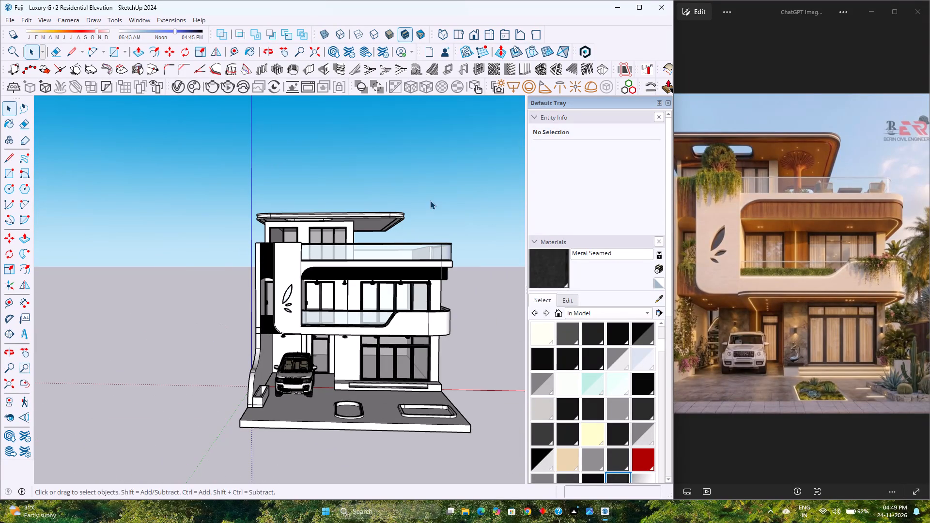
Restore the standard front view and examine the balconies, terrace and long side wall from front and corner angles.
click(476, 32)
scroll(256, 296, up, 4)
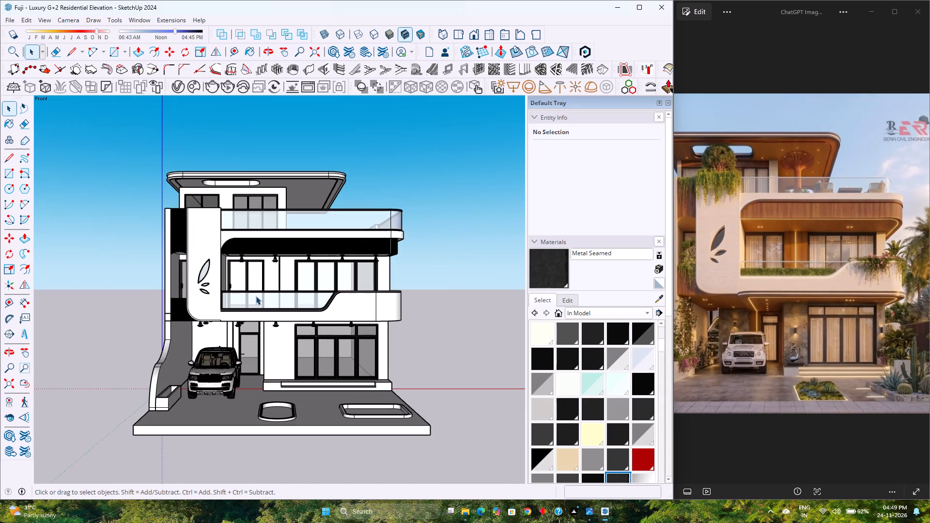
scroll(256, 296, up, 9)
scroll(256, 296, down, 7)
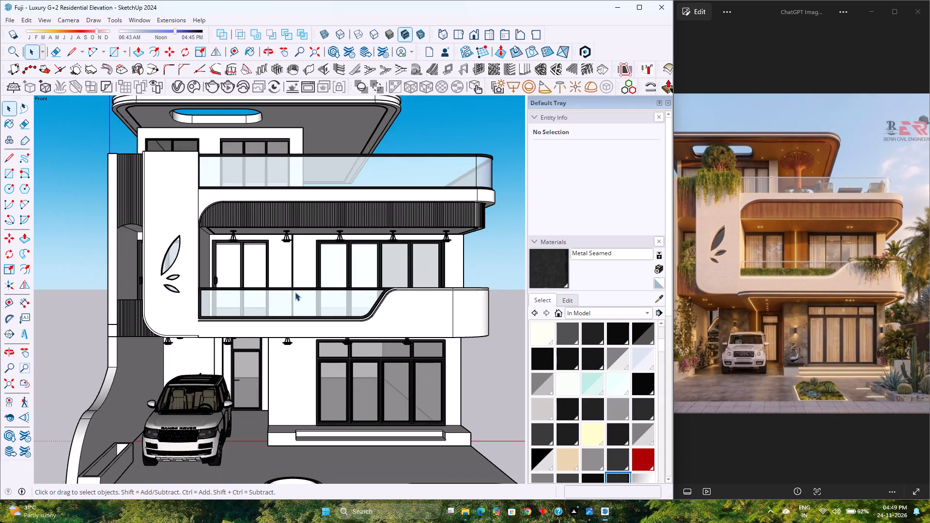
middle_drag(303, 292, 276, 295)
scroll(276, 295, down, 4)
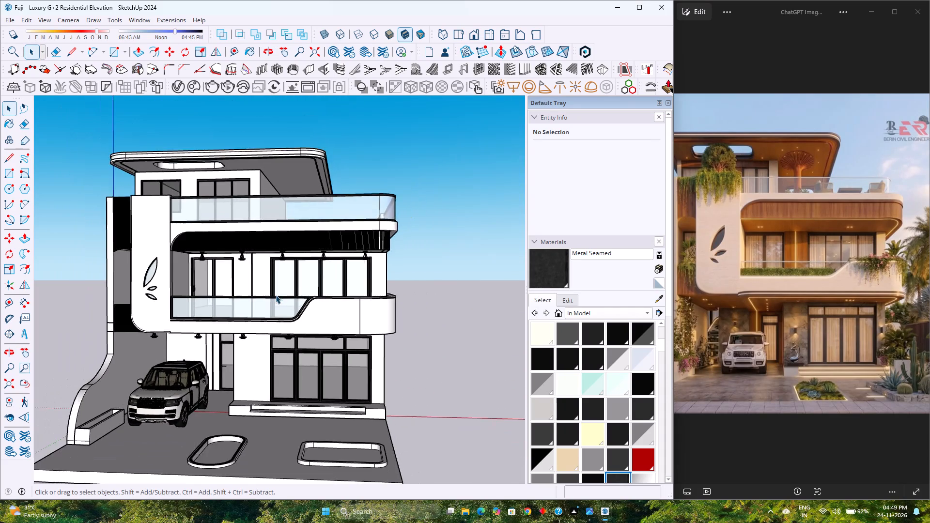
scroll(276, 295, down, 2)
scroll(217, 281, up, 3)
middle_drag(218, 281, 85, 277)
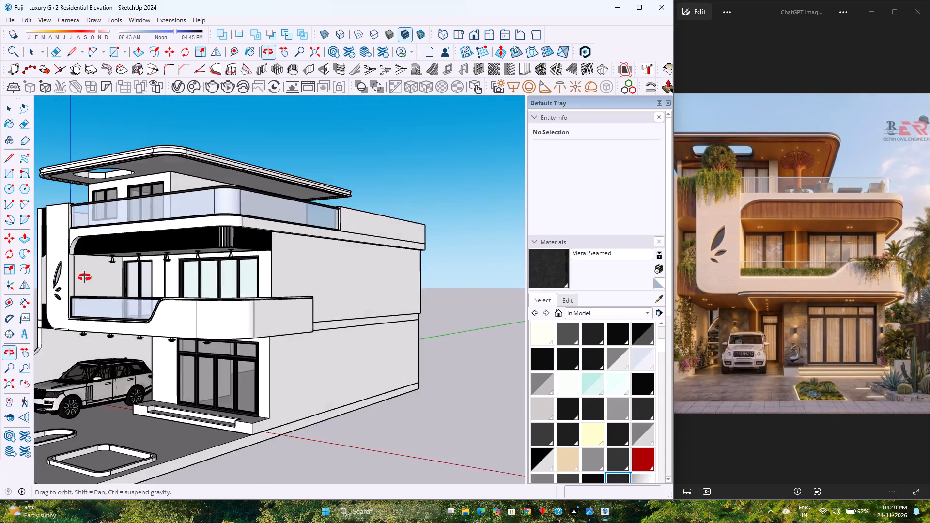
middle_drag(85, 277, 319, 280)
scroll(267, 271, down, 7)
middle_drag(277, 304, 98, 304)
middle_click(98, 304)
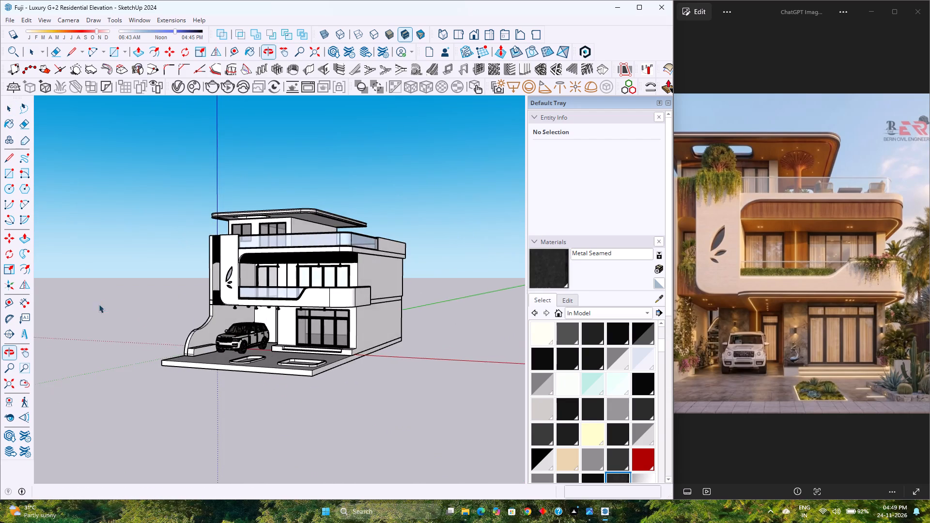
scroll(235, 285, up, 3)
scroll(235, 285, down, 3)
scroll(235, 286, up, 3)
scroll(235, 286, down, 3)
scroll(235, 286, up, 3)
scroll(235, 286, down, 3)
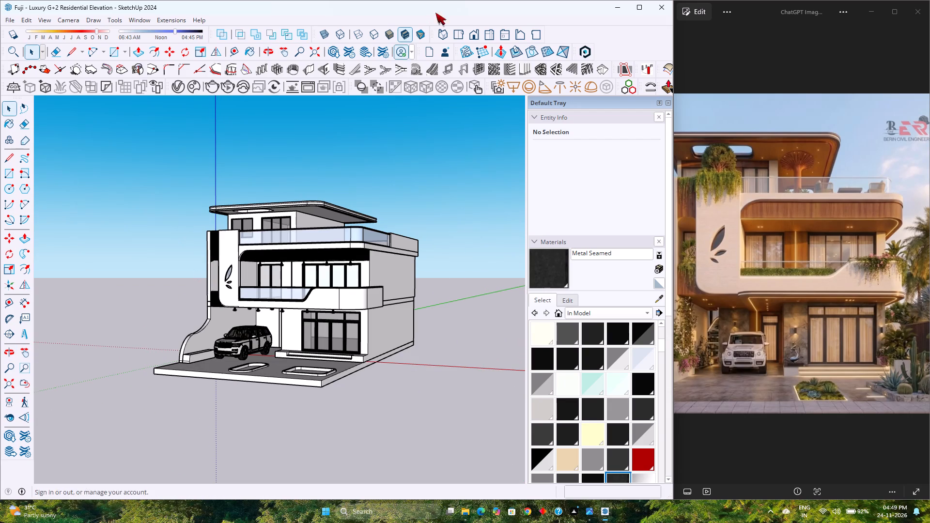
Return to the standard front view and inspect the roof overhang, terrace glazing and upper facade from a lower viewpoint.
click(477, 33)
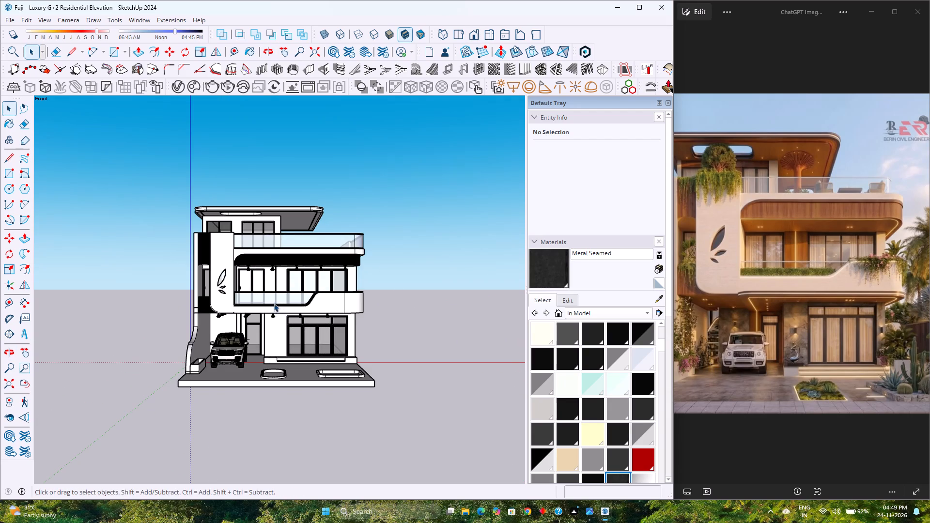
scroll(265, 298, down, 4)
scroll(264, 297, up, 11)
middle_drag(308, 249, 297, 230)
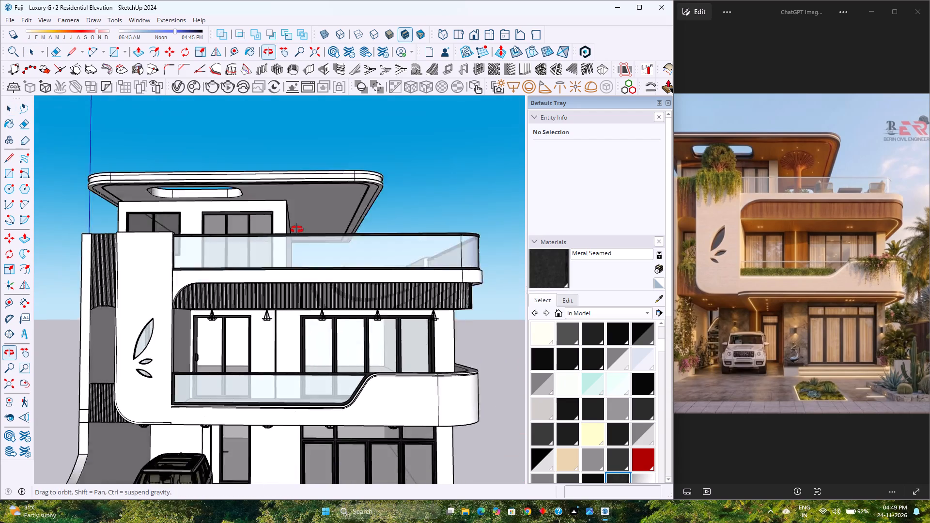
middle_drag(297, 230, 294, 219)
middle_click(294, 217)
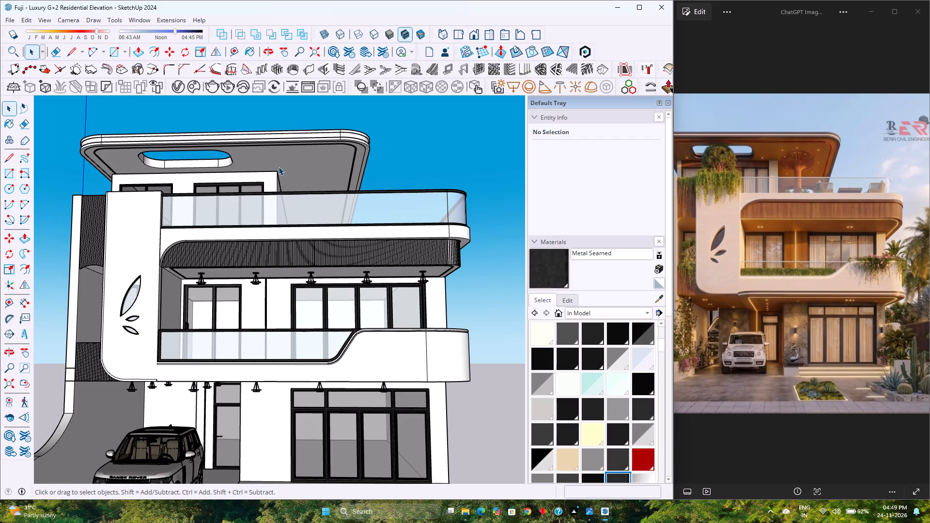
scroll(233, 171, up, 3)
scroll(192, 180, down, 2)
scroll(175, 169, up, 1)
scroll(175, 169, down, 4)
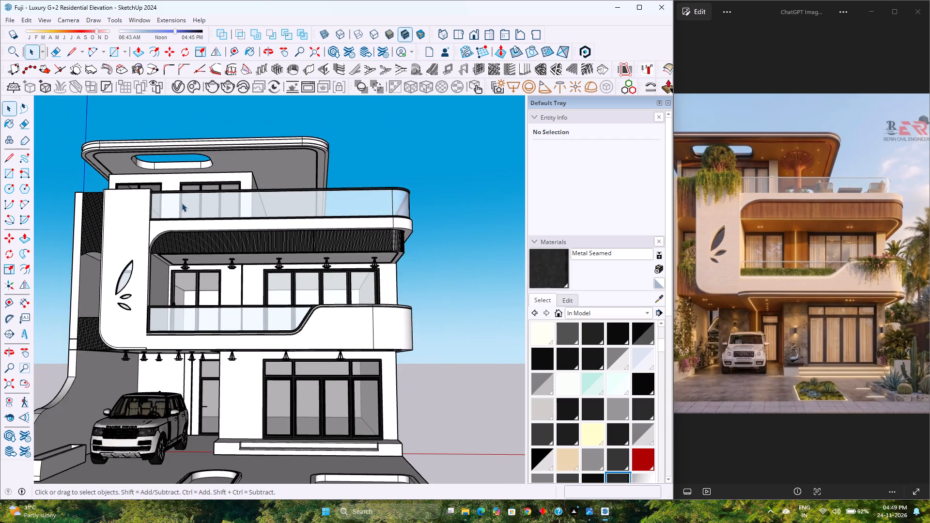
scroll(182, 203, up, 4)
scroll(182, 203, down, 4)
scroll(206, 190, up, 4)
scroll(206, 190, down, 4)
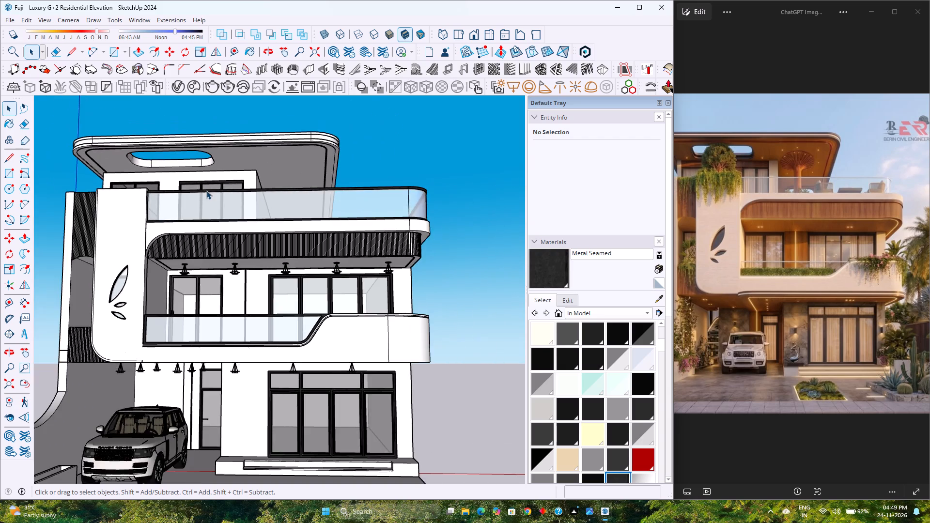
scroll(194, 199, up, 4)
scroll(194, 199, down, 4)
scroll(195, 198, up, 4)
scroll(195, 198, down, 2)
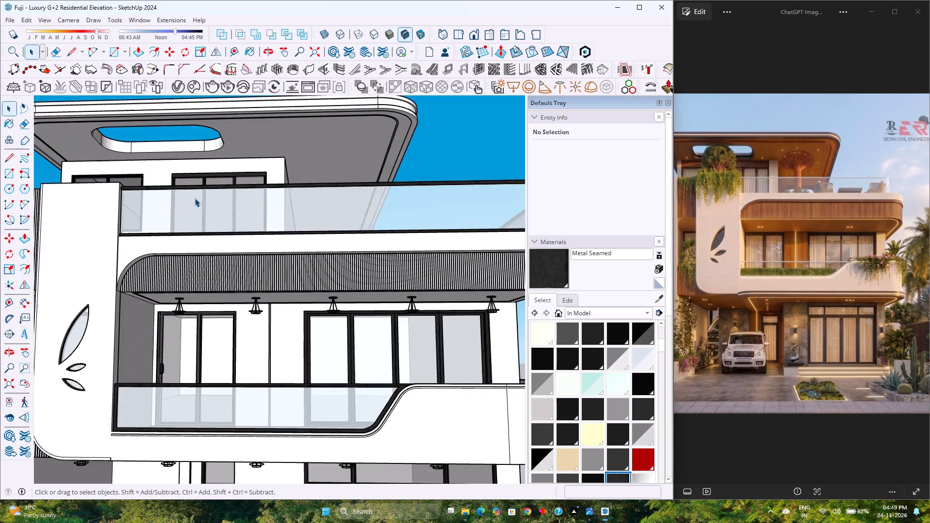
scroll(195, 198, down, 2)
scroll(198, 195, up, 4)
scroll(198, 195, down, 4)
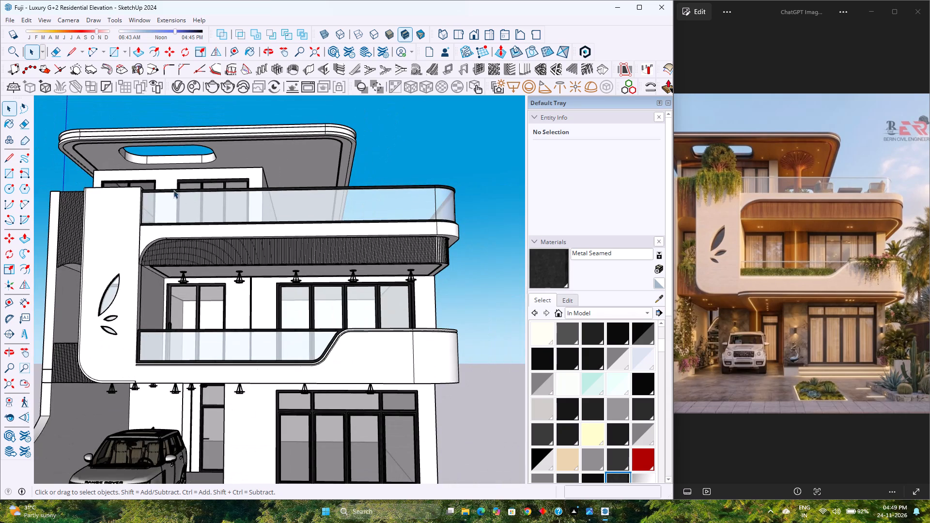
scroll(179, 139, up, 3)
scroll(179, 139, down, 3)
Check the roof overhang and whole facade from low, corner and distant front viewpoints.
middle_drag(174, 142, 203, 139)
scroll(204, 142, down, 5)
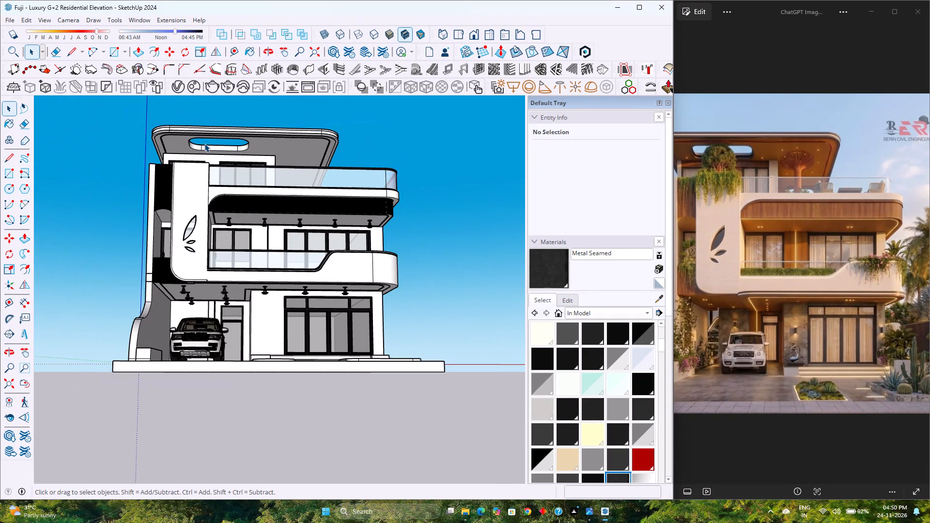
scroll(208, 162, up, 3)
middle_drag(208, 162, 130, 168)
scroll(134, 168, down, 1)
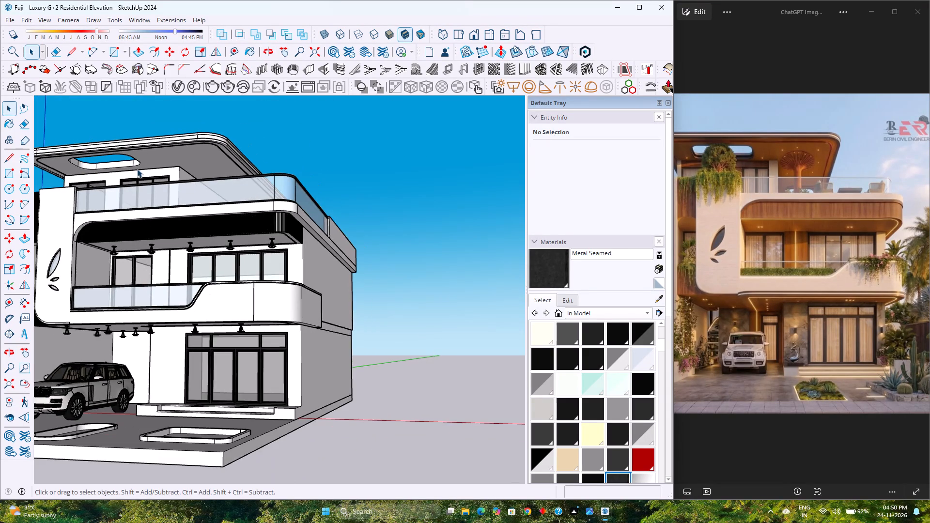
middle_drag(139, 171, 209, 208)
scroll(221, 217, down, 7)
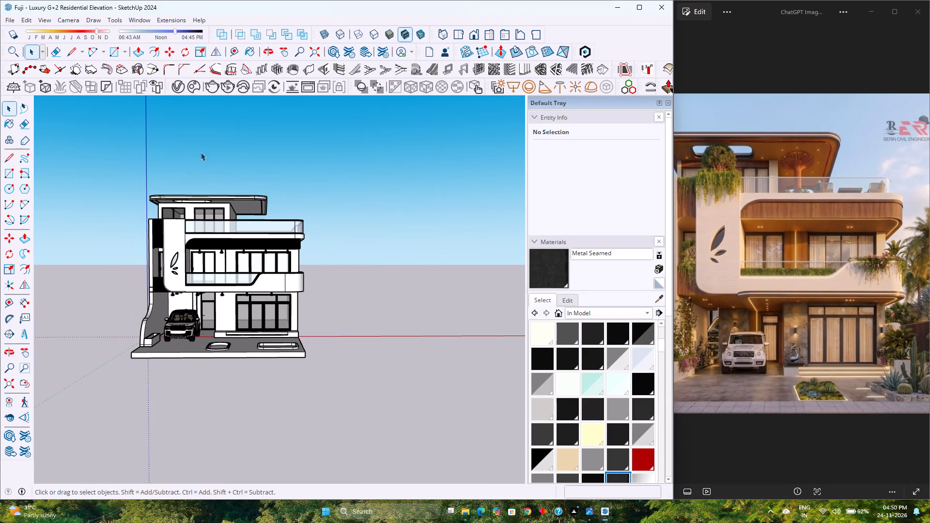
Open the nested roof slab group for editing to work on the underside around the oval opening.
scroll(200, 148, up, 3)
scroll(166, 190, up, 5)
middle_drag(152, 224, 142, 176)
middle_click(142, 176)
scroll(153, 144, up, 2)
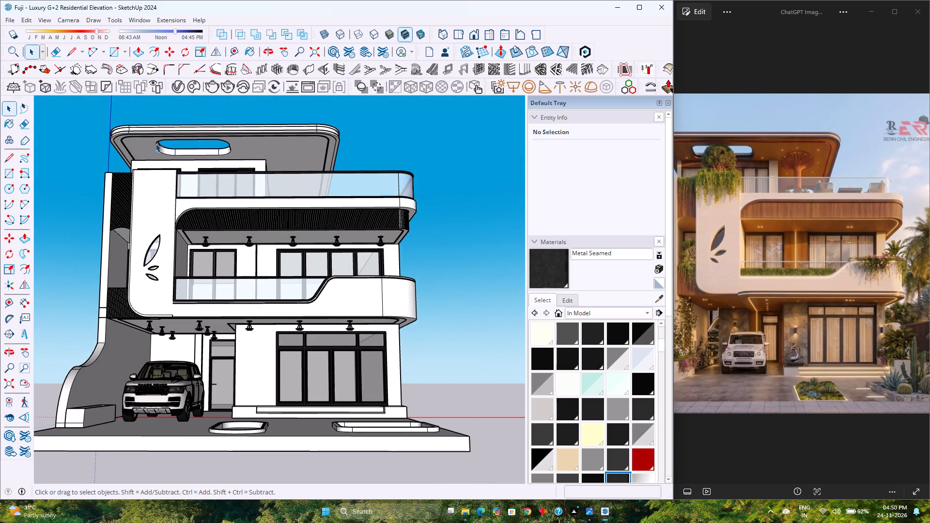
scroll(155, 143, up, 7)
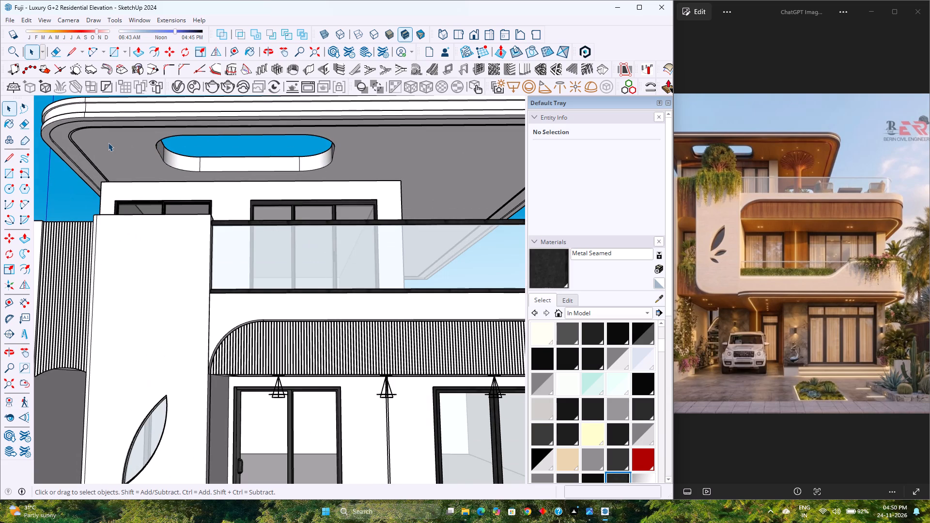
double_click(108, 142)
scroll(108, 142, up, 3)
click(108, 142)
scroll(108, 143, down, 2)
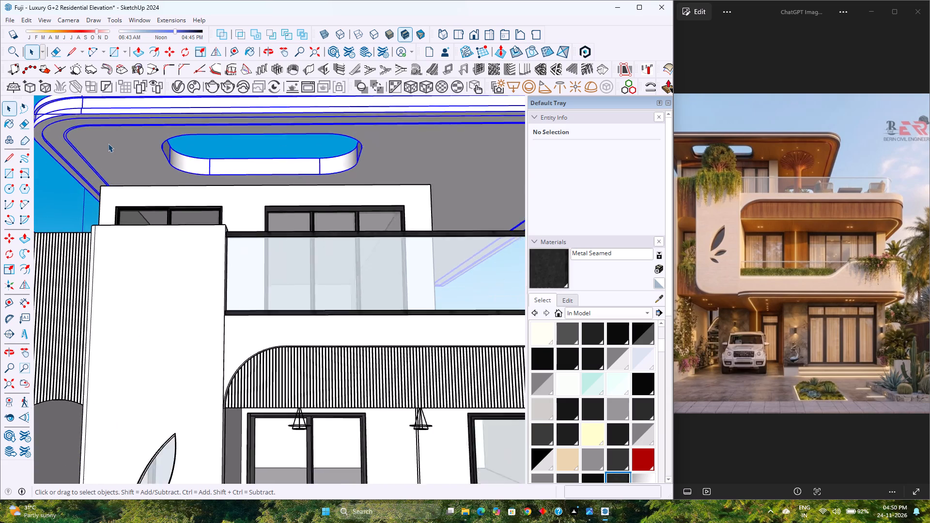
scroll(108, 143, down, 4)
double_click(108, 143)
scroll(108, 143, down, 1)
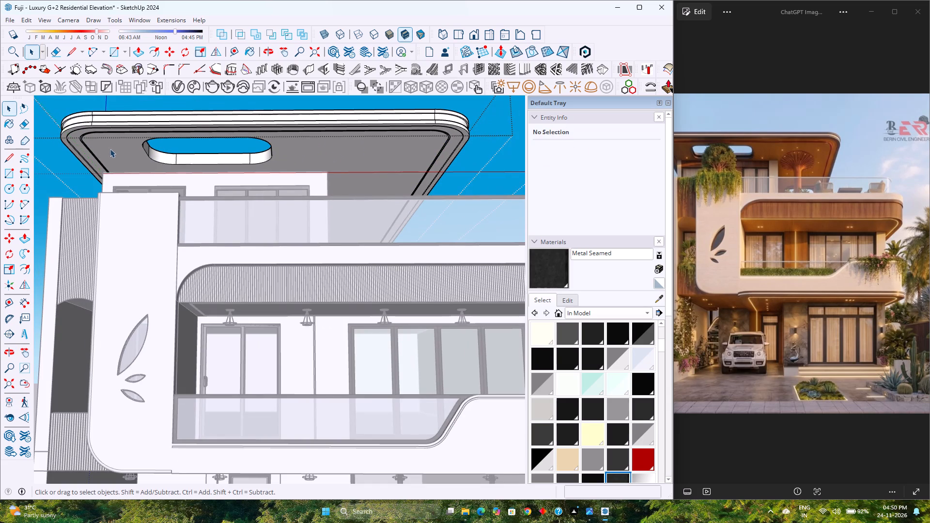
Place a guide 4' inward from the front edge of the roof slab's underside, measured along the green axis.
click(228, 51)
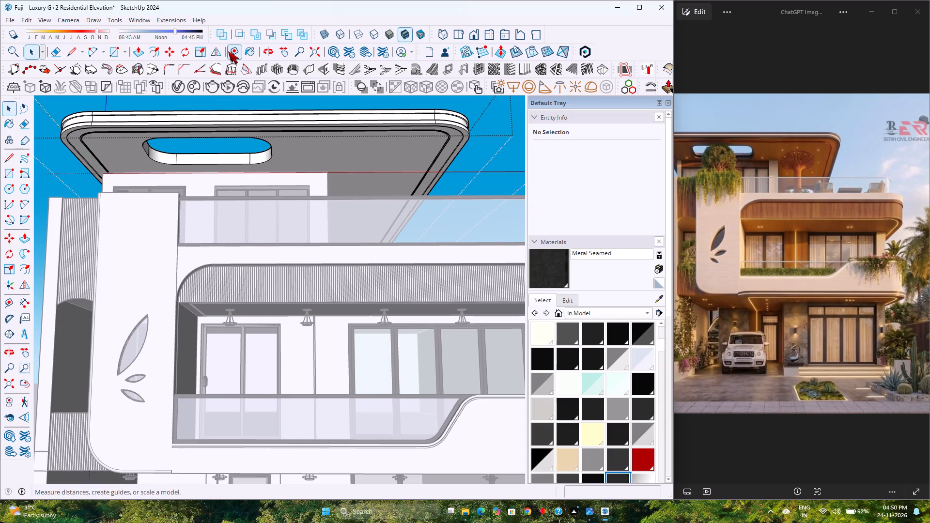
scroll(363, 130, up, 6)
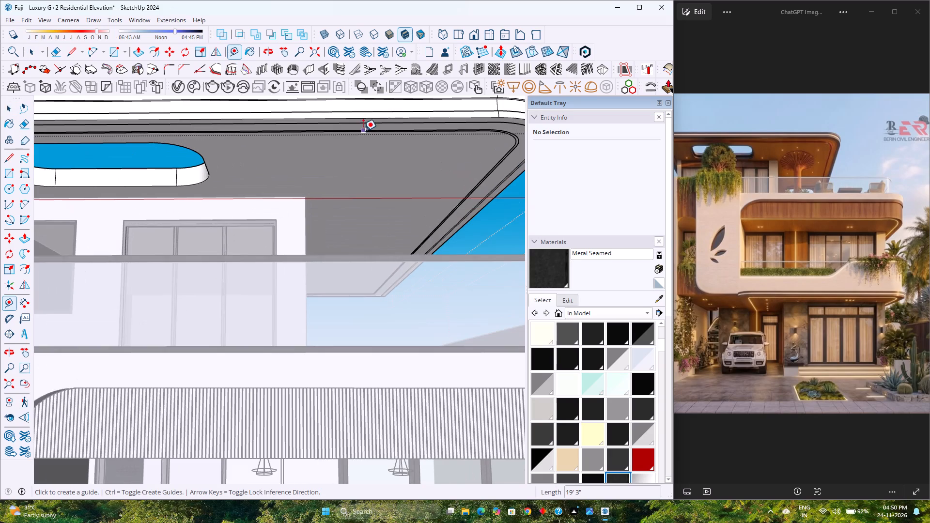
click(374, 116)
scroll(351, 156, down, 2)
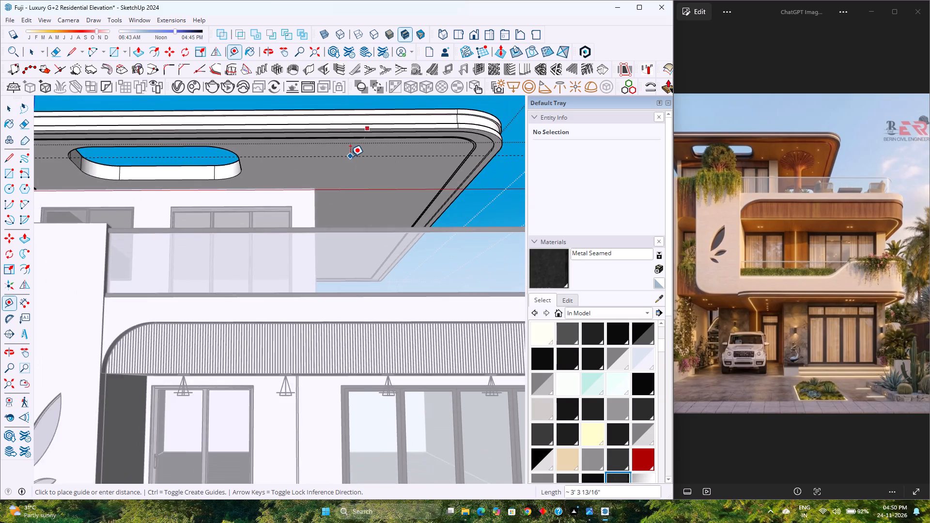
scroll(350, 156, down, 5)
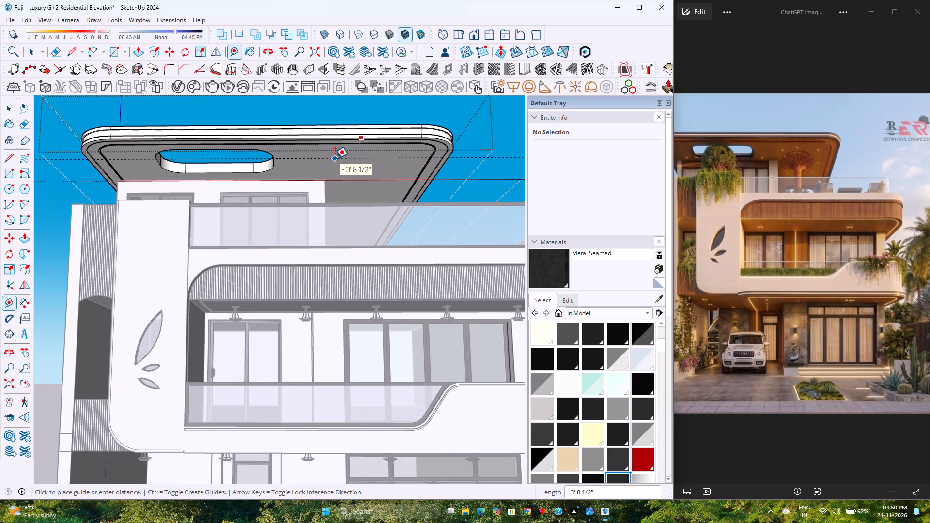
key(Left)
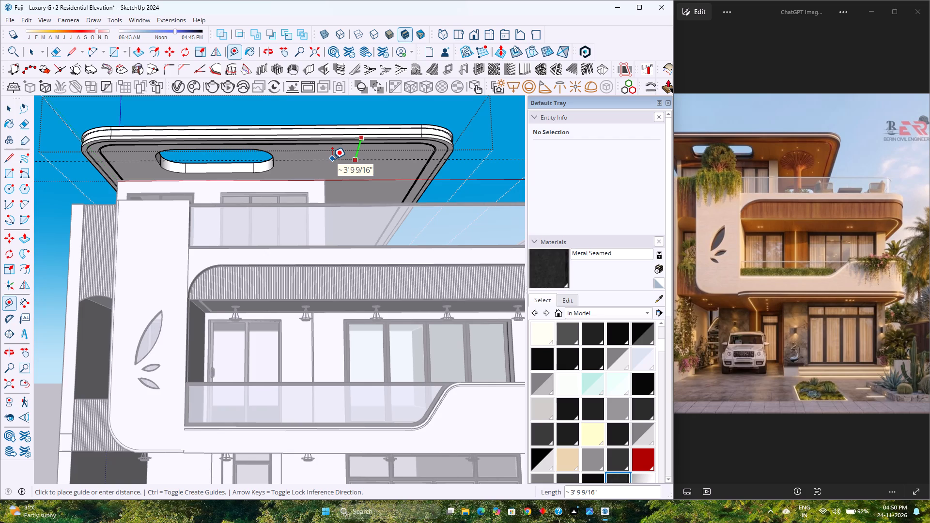
text(4')
key(Return)
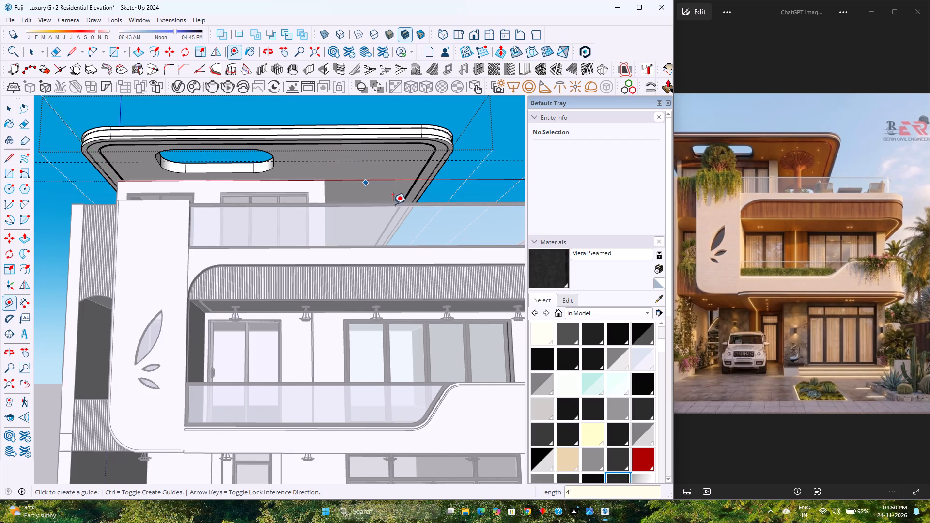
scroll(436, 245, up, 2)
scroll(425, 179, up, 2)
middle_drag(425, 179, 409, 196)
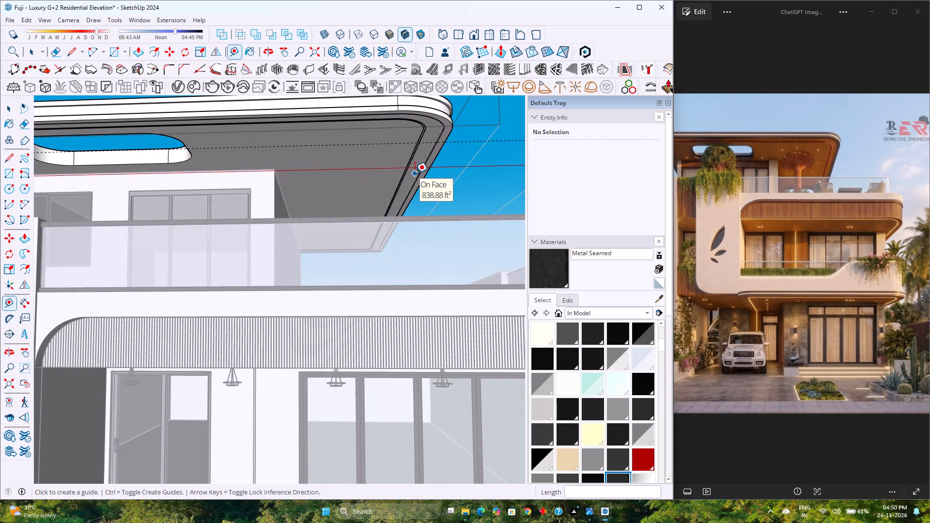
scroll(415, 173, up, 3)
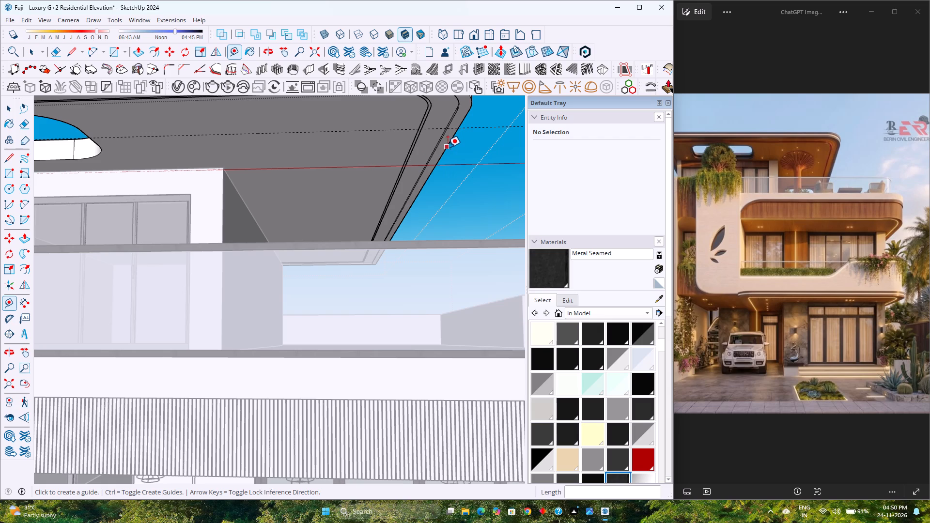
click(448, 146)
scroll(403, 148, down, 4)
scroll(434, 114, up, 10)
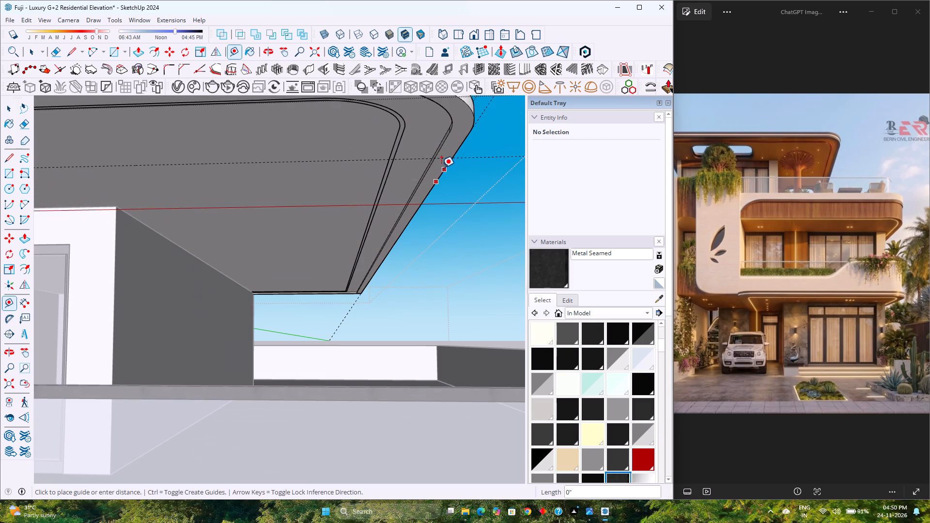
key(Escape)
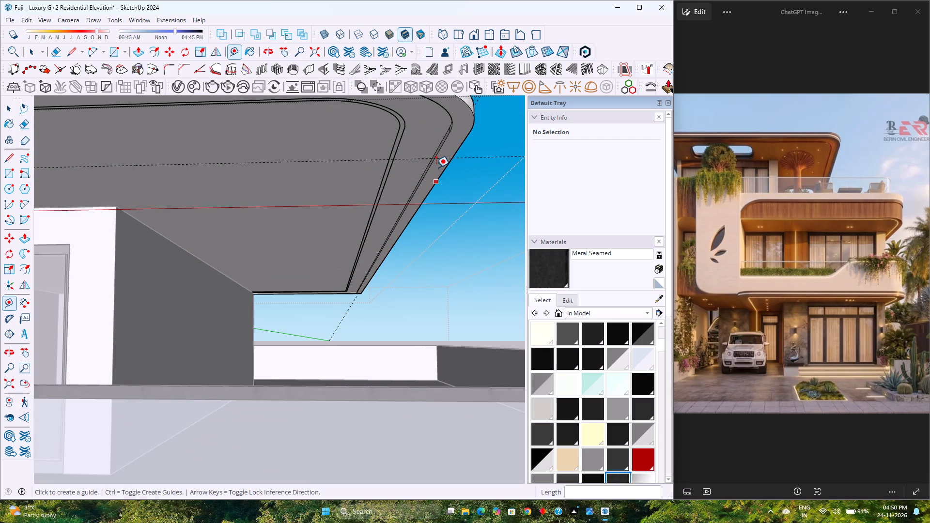
Place a guide 4' inward from the right side edge of the roof slab's underside, measured along the red axis.
scroll(445, 192, down, 3)
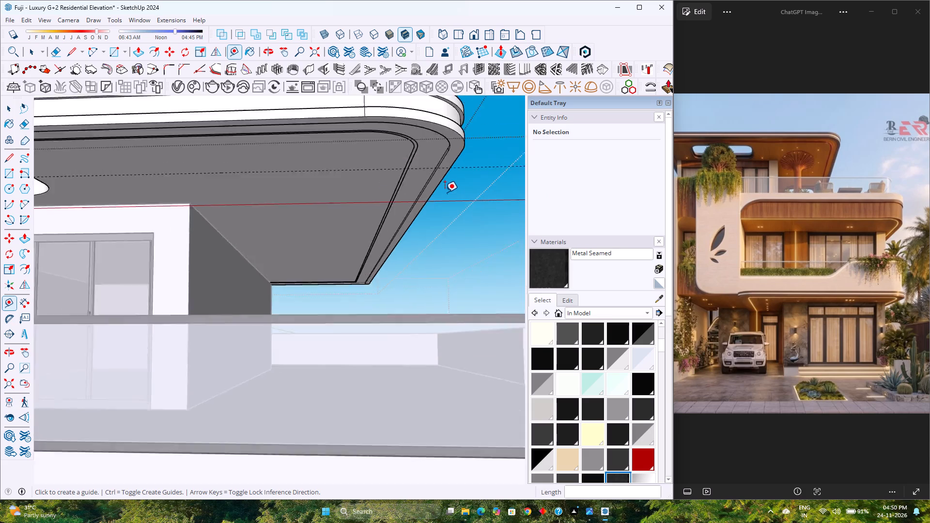
scroll(445, 192, down, 5)
scroll(310, 183, up, 10)
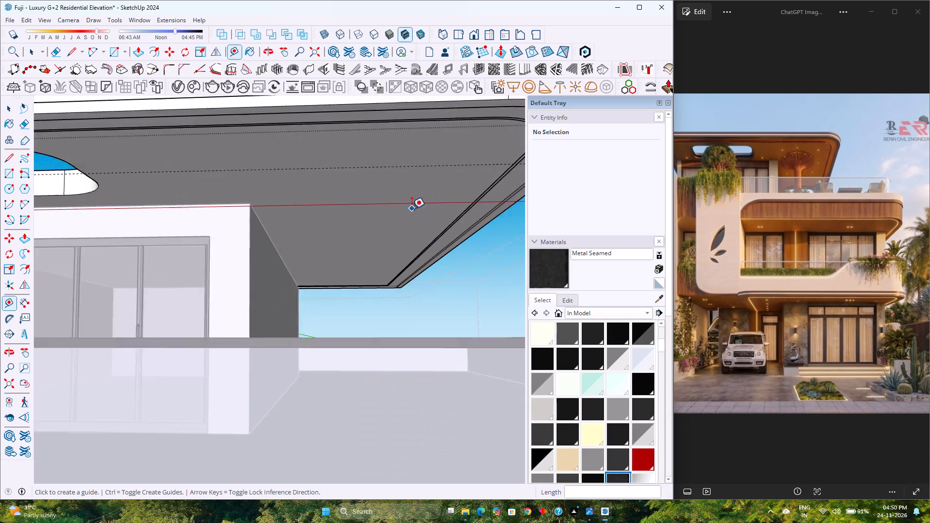
scroll(340, 254, down, 8)
scroll(407, 236, up, 1)
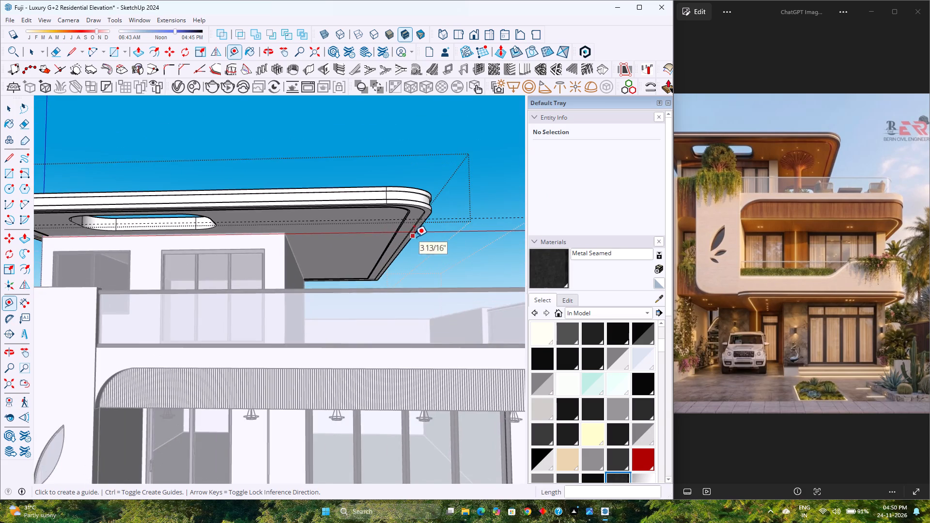
scroll(414, 237, up, 3)
click(416, 237)
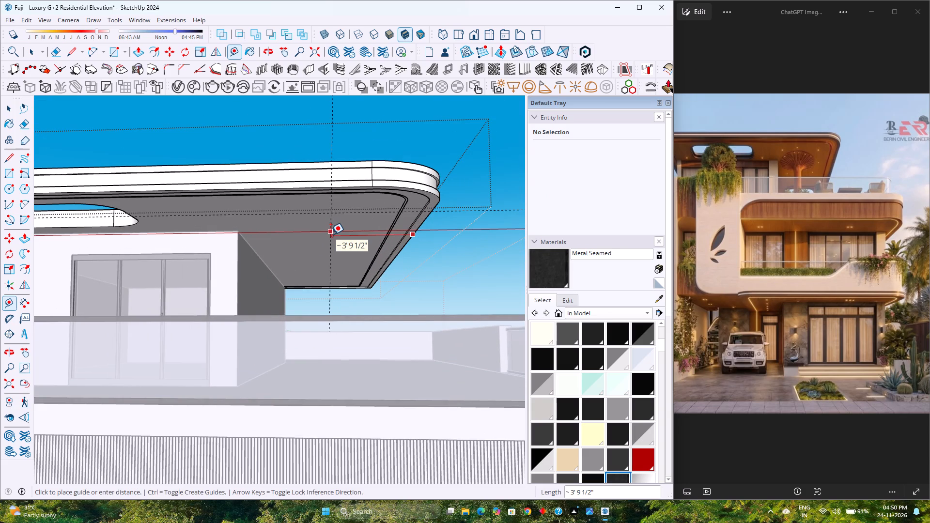
key(Right)
scroll(340, 235, down, 1)
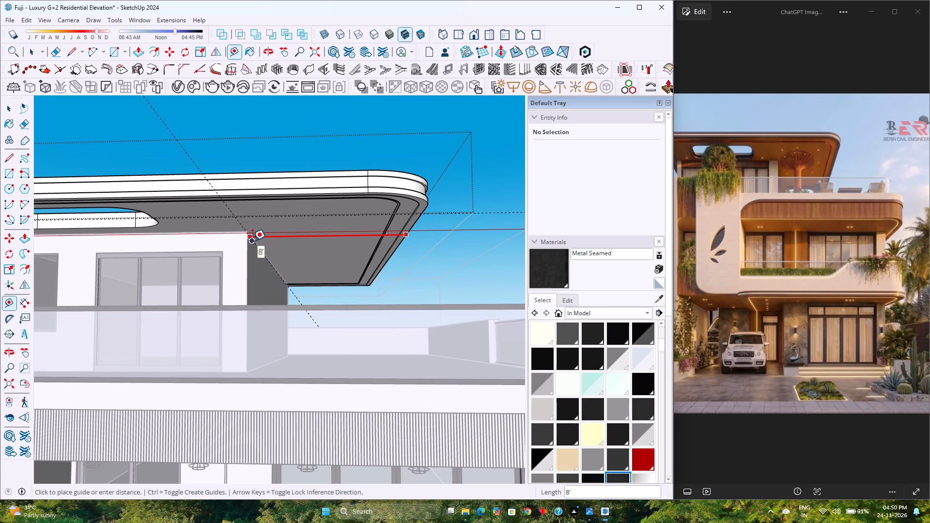
text(4')
key(Return)
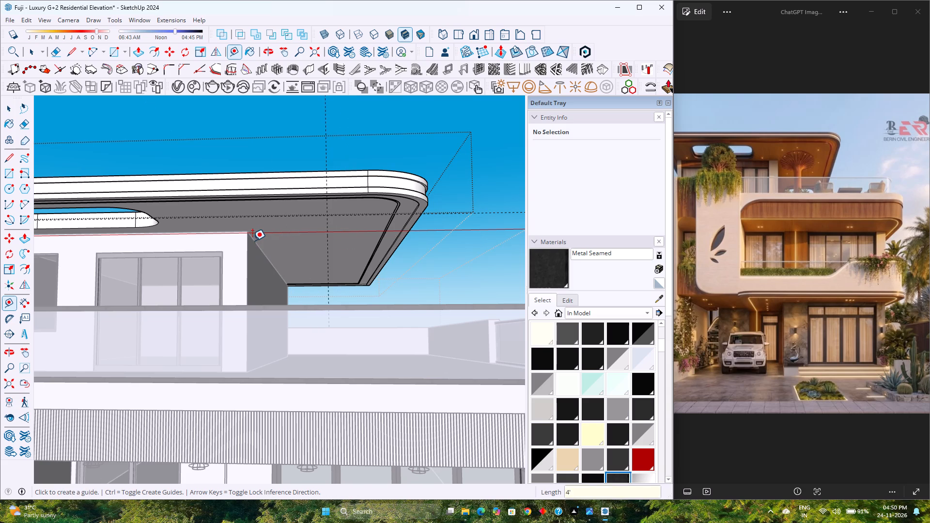
key(space)
Move the front and right side guides together 1" upward along the blue axis at the roof slab's underside.
scroll(298, 230, up, 4)
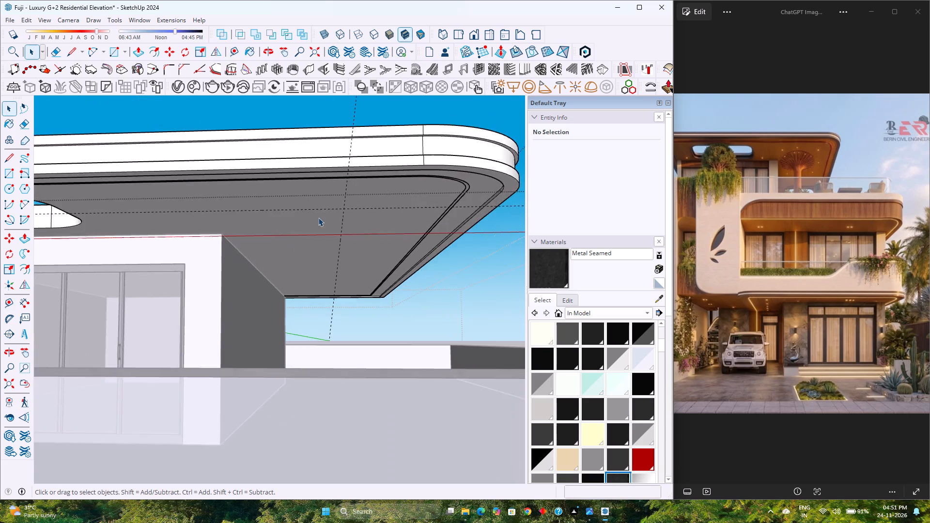
scroll(318, 217, up, 3)
middle_drag(336, 216, 233, 227)
middle_click(233, 227)
click(319, 206)
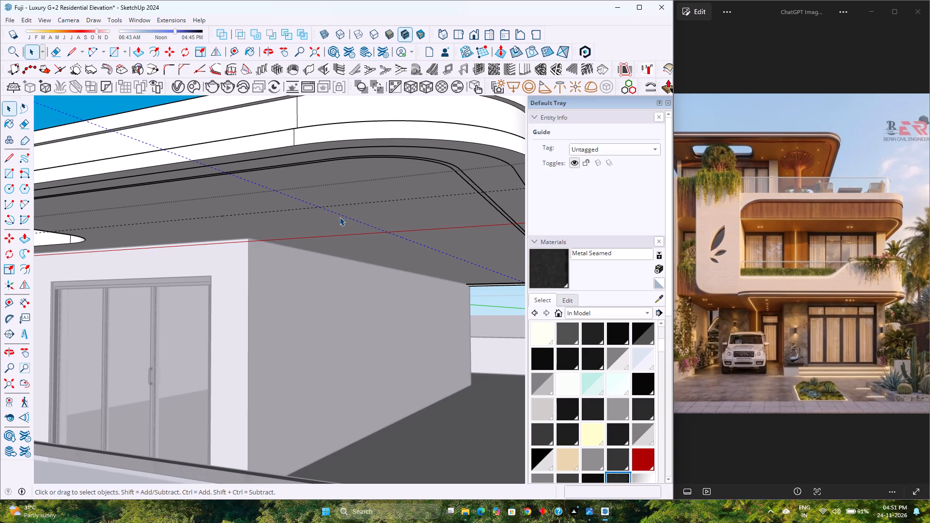
ctrl+click(364, 204)
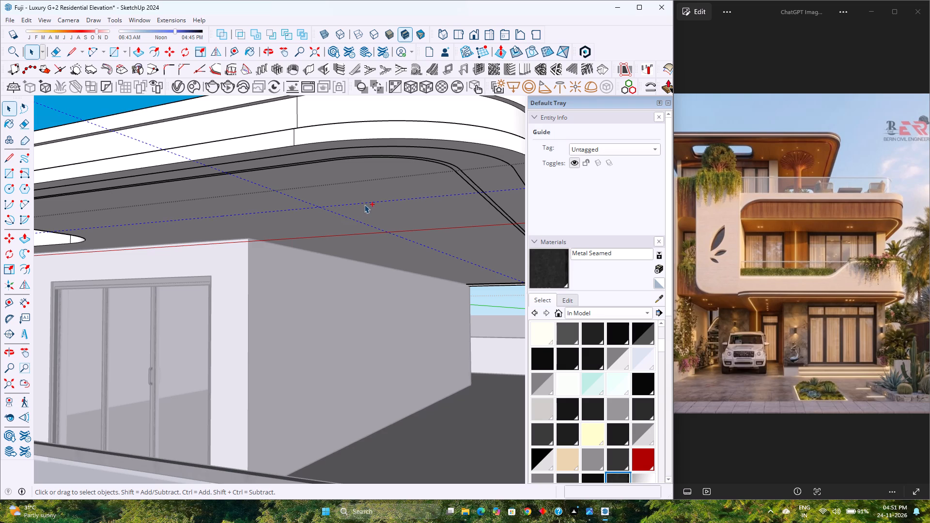
click(169, 50)
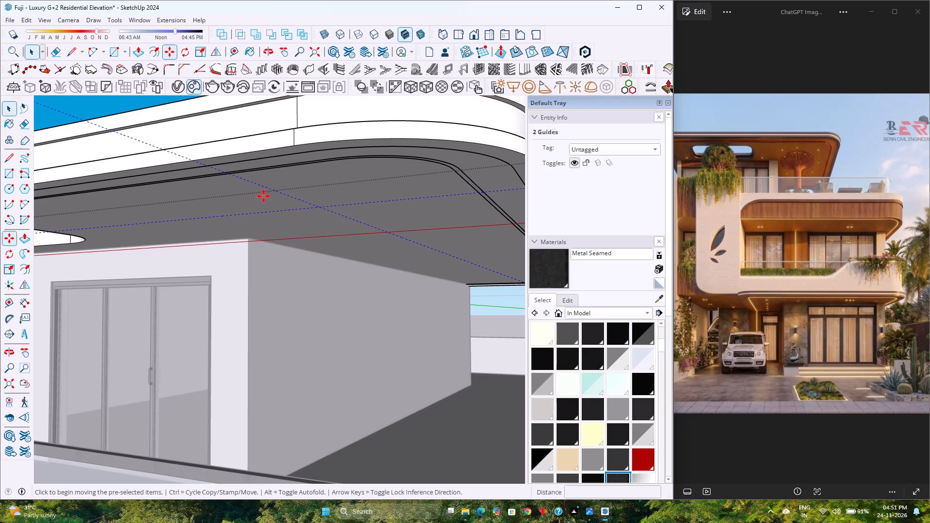
click(320, 209)
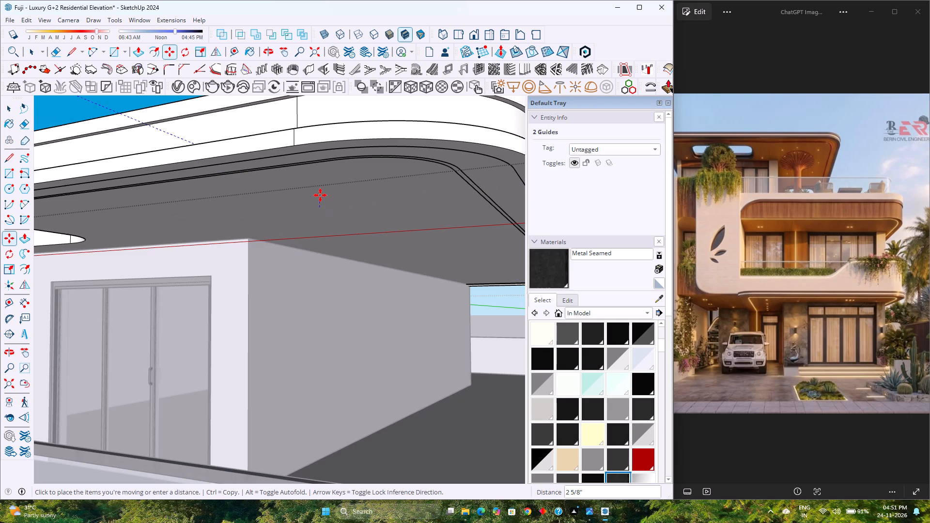
key(Up)
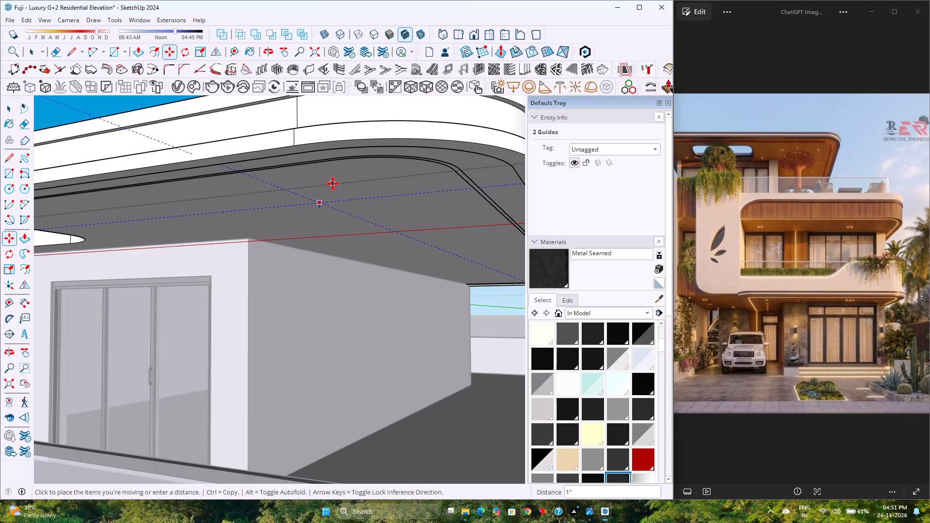
click(333, 184)
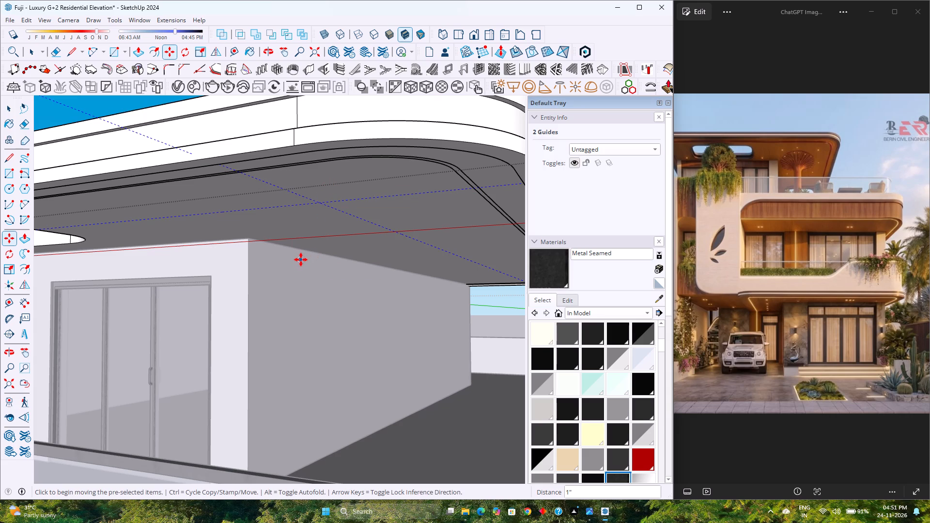
key(space)
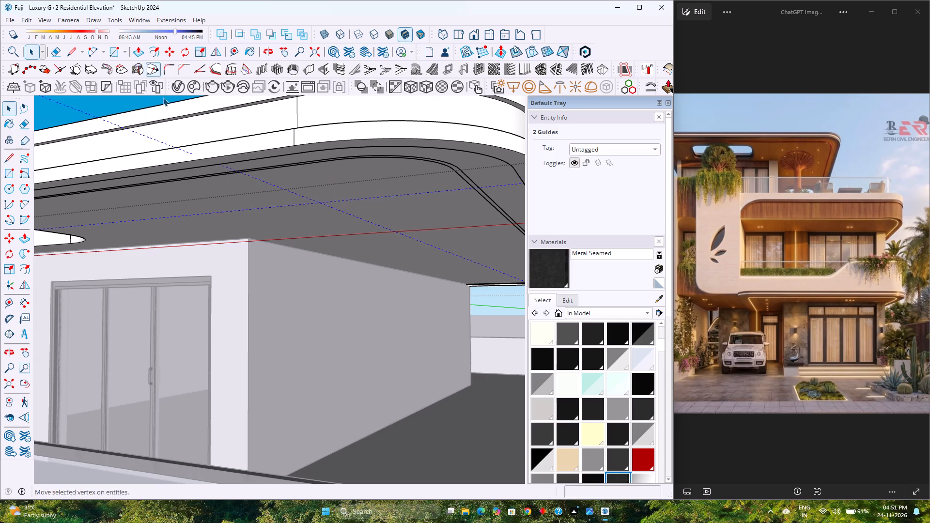
Examine the roof overhang's underside, its guides and the oval opening from low corner, side and distant front viewpoints.
scroll(238, 150, down, 4)
middle_drag(298, 181, 79, 165)
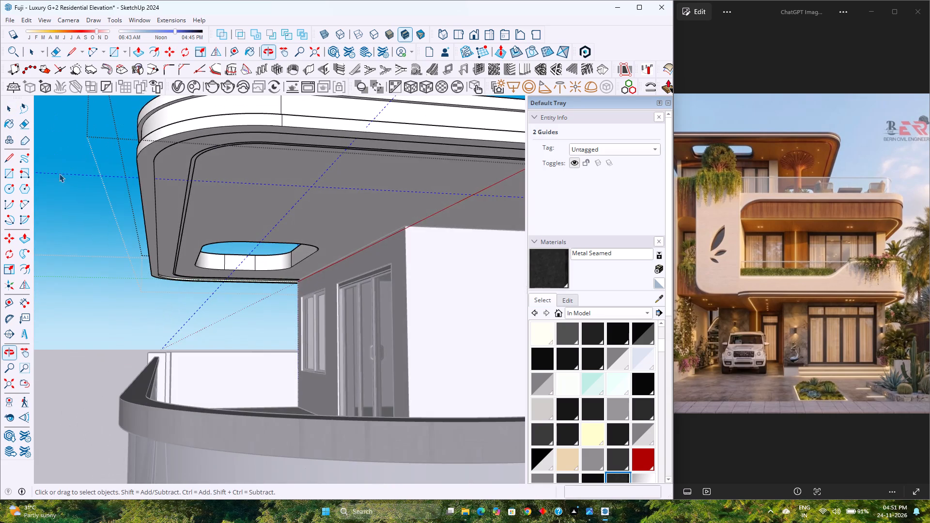
middle_drag(80, 153, 224, 132)
middle_click(225, 132)
scroll(212, 161, down, 5)
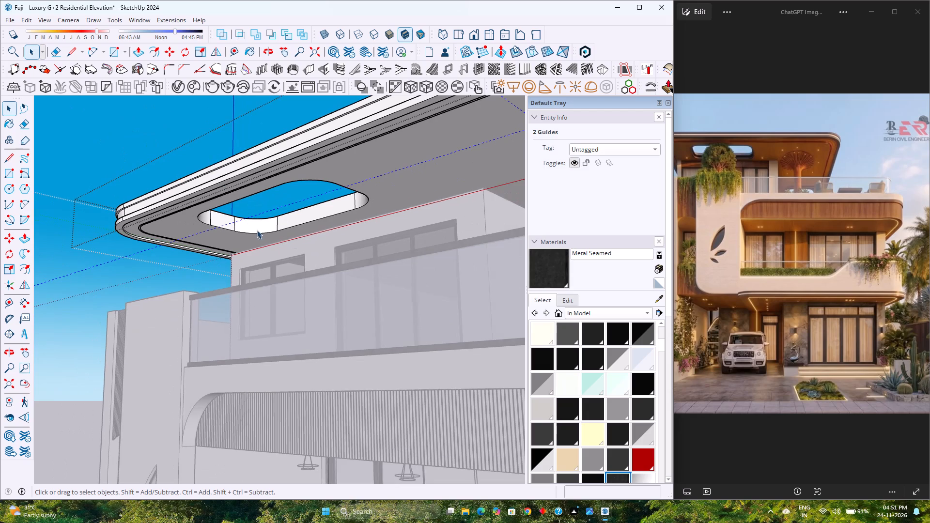
middle_drag(317, 240, 243, 260)
middle_click(243, 259)
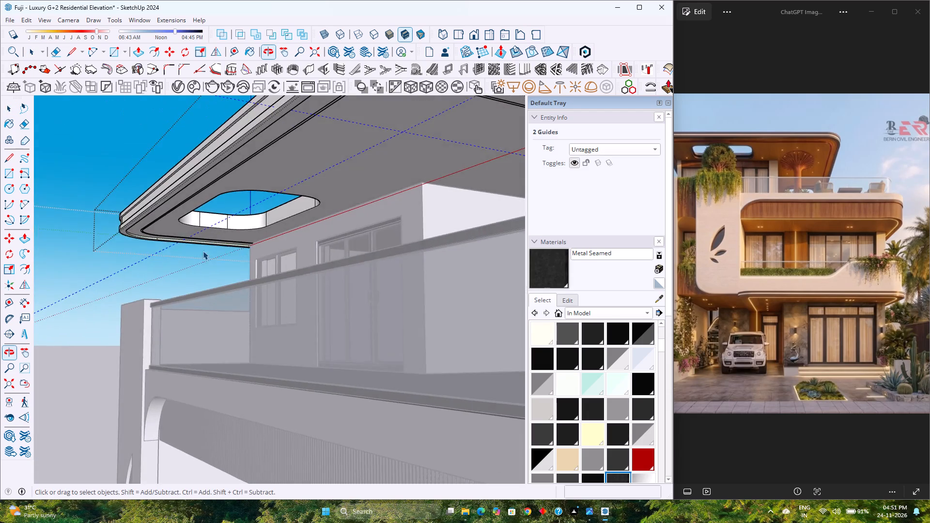
scroll(163, 241, down, 4)
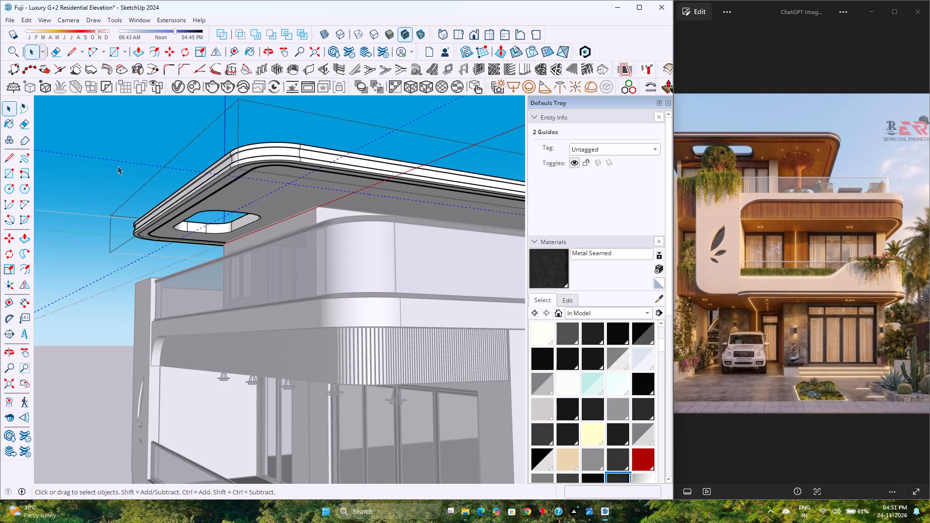
scroll(117, 166, down, 4)
middle_drag(181, 174, 142, 227)
right_drag(180, 174, 142, 207)
middle_click(142, 227)
scroll(104, 190, up, 3)
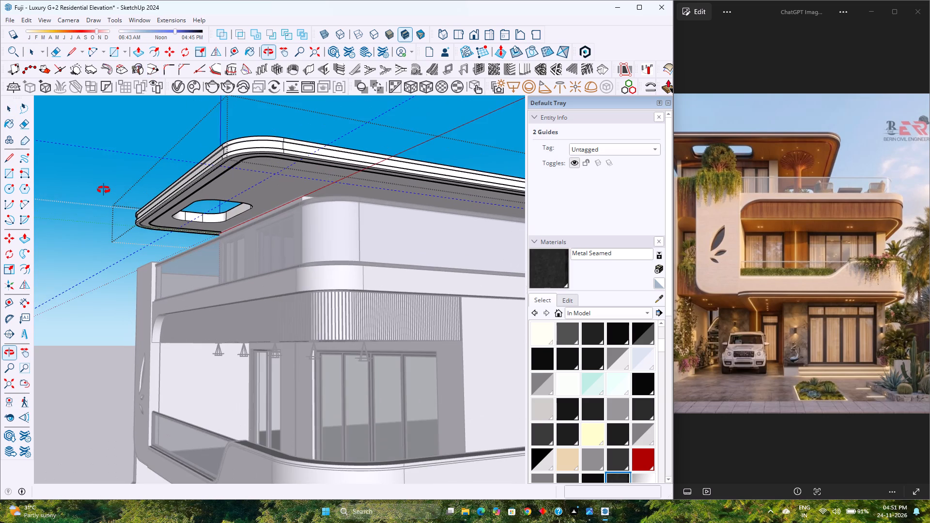
click(104, 190)
click(176, 51)
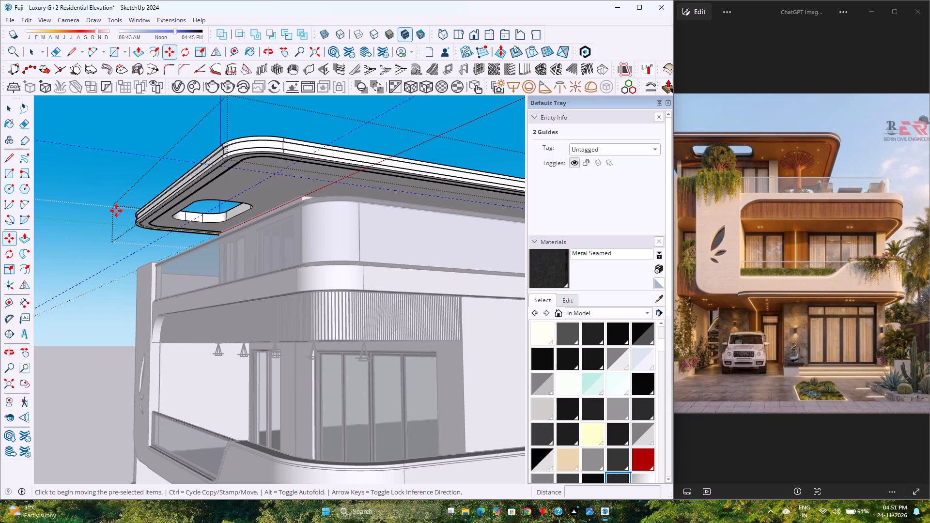
key(space)
scroll(119, 212, down, 3)
middle_drag(127, 219, 404, 202)
scroll(404, 202, down, 12)
scroll(177, 134, up, 5)
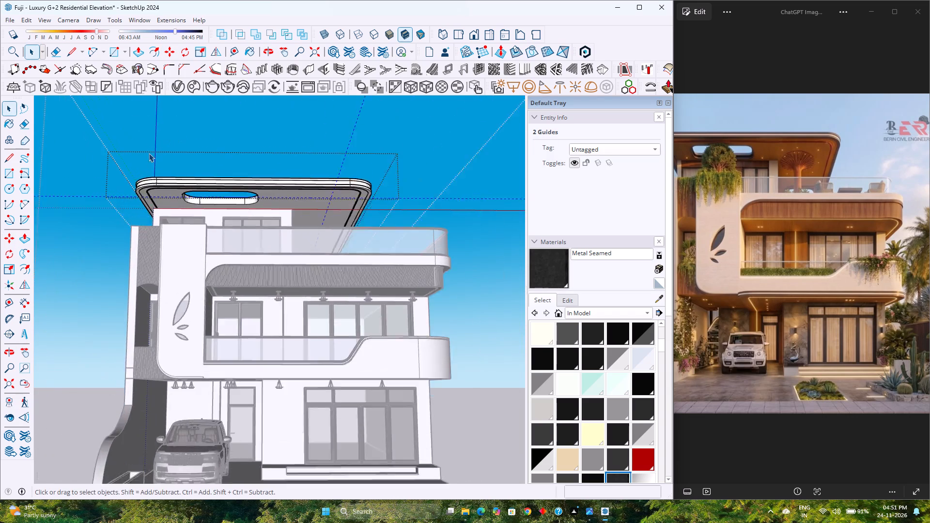
Place a guide 3' inward from the roof slab's left side edge, near the oval opening, measured along the red axis.
scroll(149, 153, up, 10)
scroll(164, 239, up, 3)
middle_drag(164, 237, 412, 155)
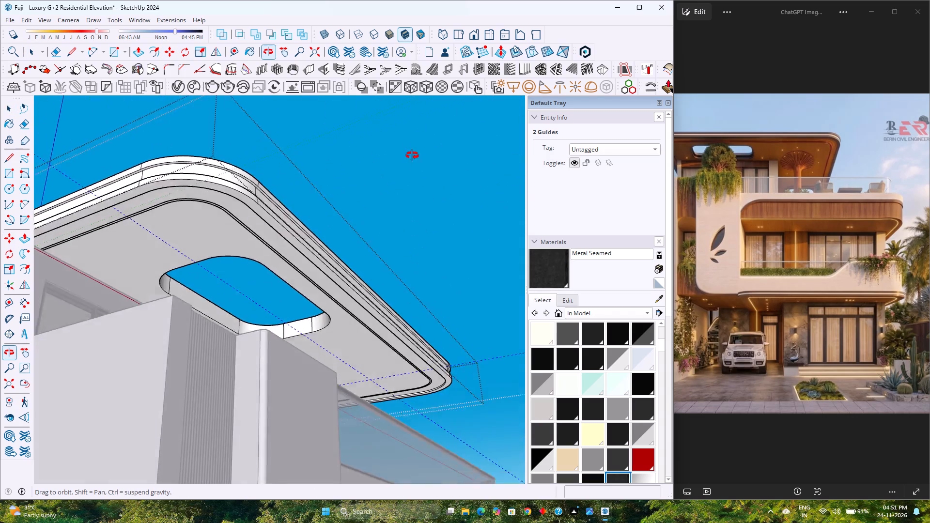
middle_drag(412, 155, 321, 146)
scroll(117, 286, up, 3)
scroll(118, 280, down, 3)
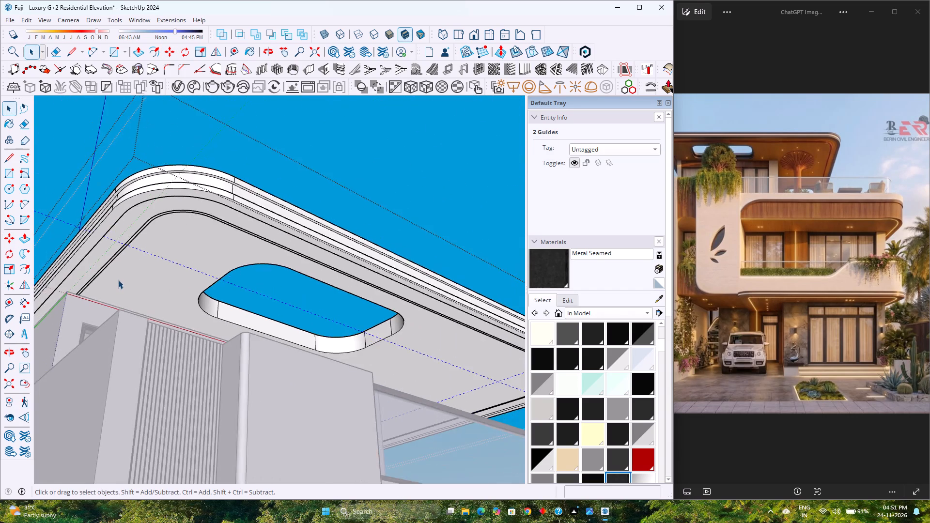
scroll(118, 280, up, 3)
scroll(118, 279, down, 3)
scroll(118, 279, up, 3)
scroll(167, 248, down, 1)
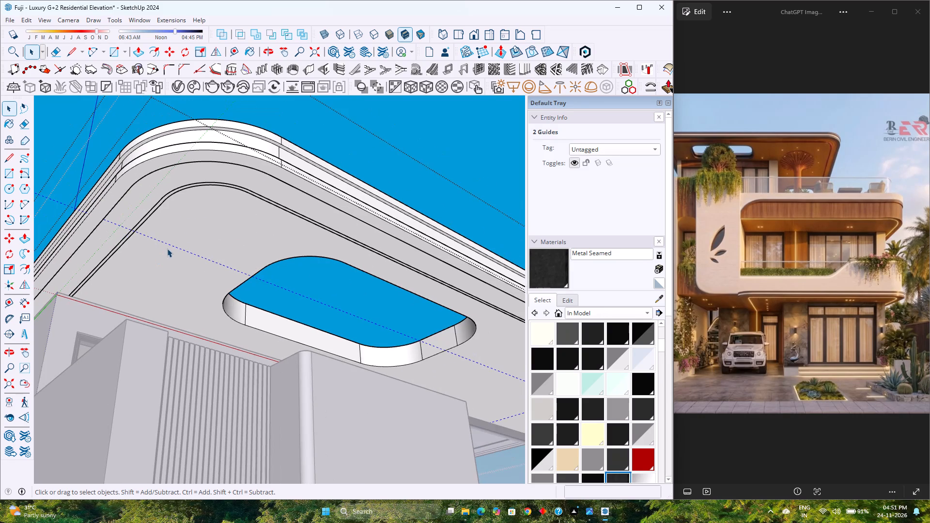
click(235, 51)
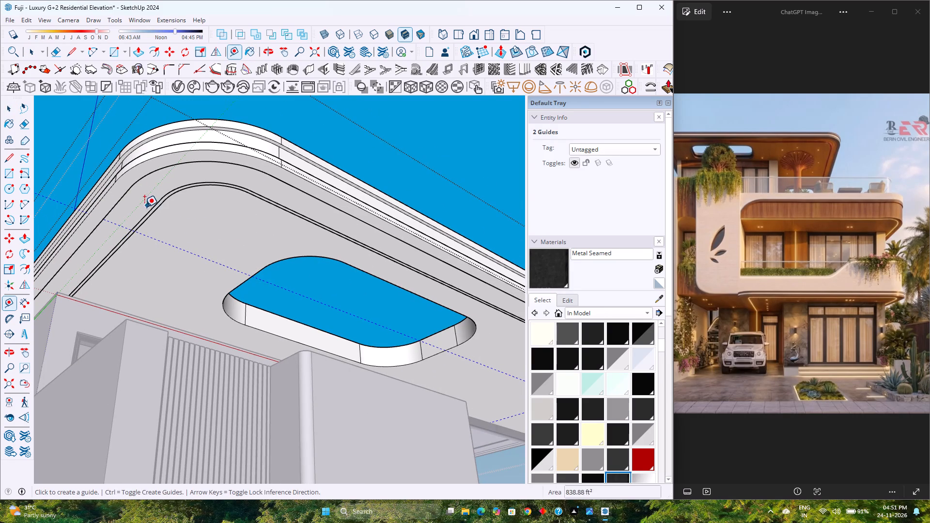
middle_drag(104, 204, 0, 248)
scroll(211, 251, up, 3)
scroll(161, 240, up, 3)
scroll(161, 240, down, 3)
scroll(93, 238, down, 4)
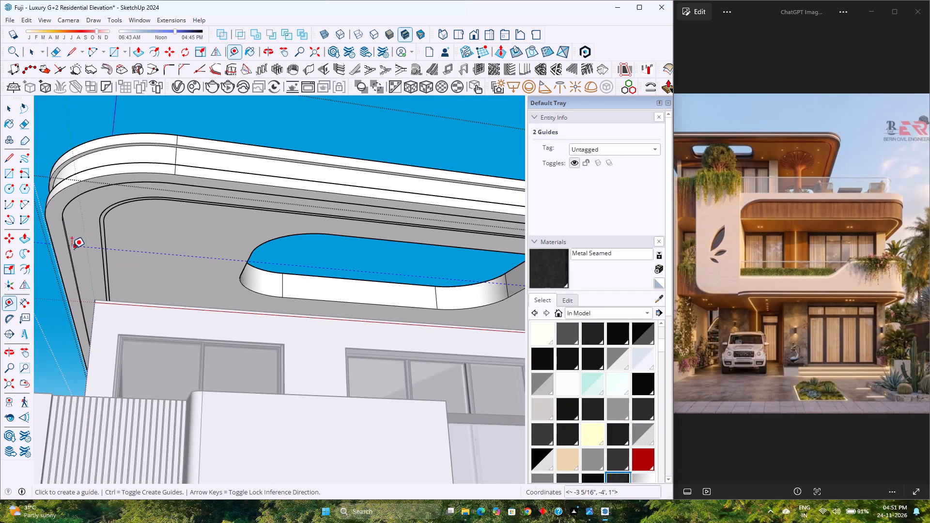
click(53, 254)
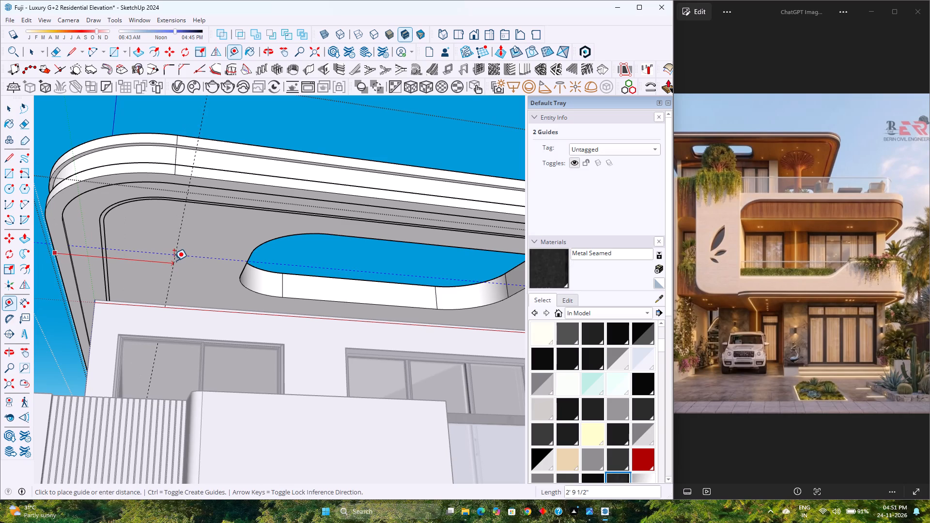
key(Right)
text(4')
key(Return)
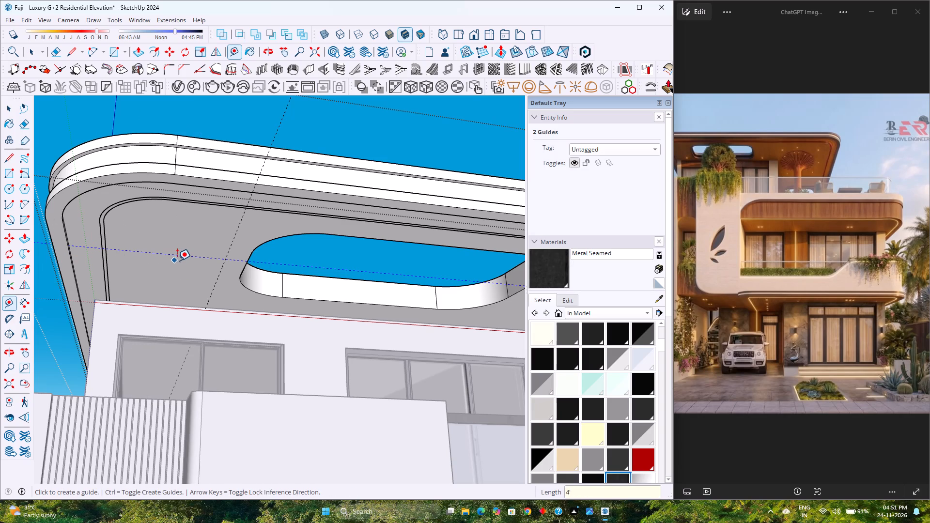
text(3')
key(Return)
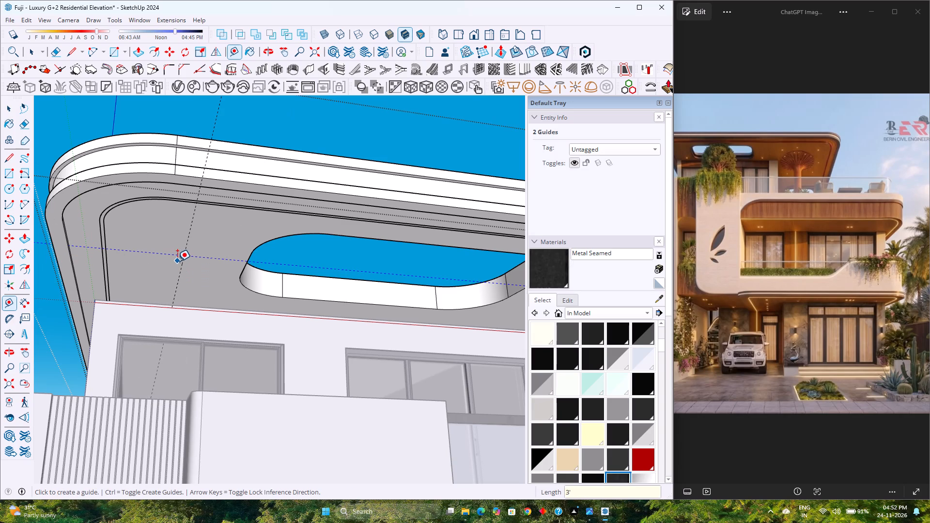
key(space)
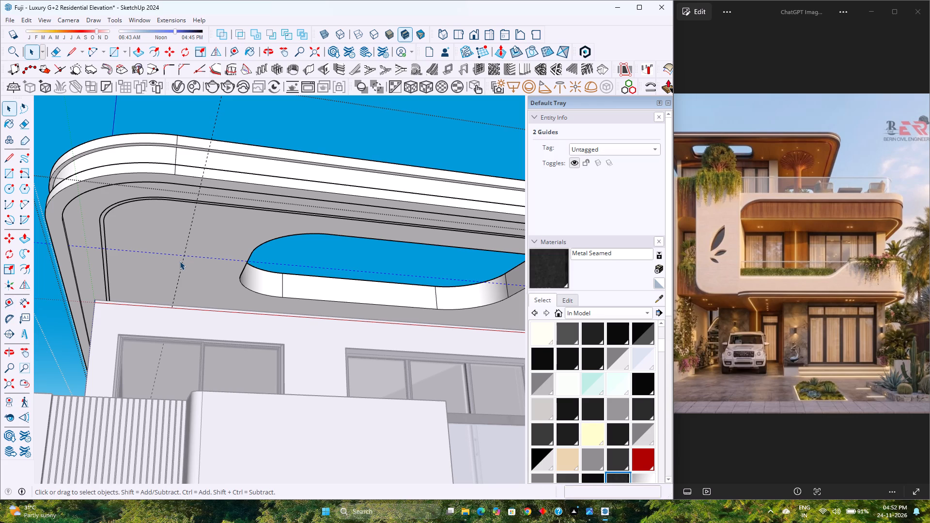
Move the guide beside the oval opening's left end 1" upward along the blue axis onto the roof slab's underside.
click(177, 282)
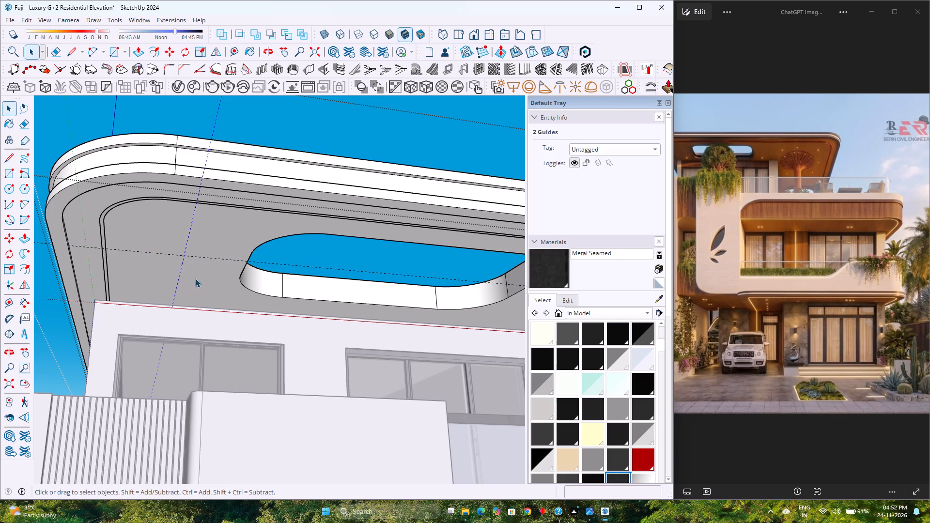
middle_drag(195, 275, 111, 314)
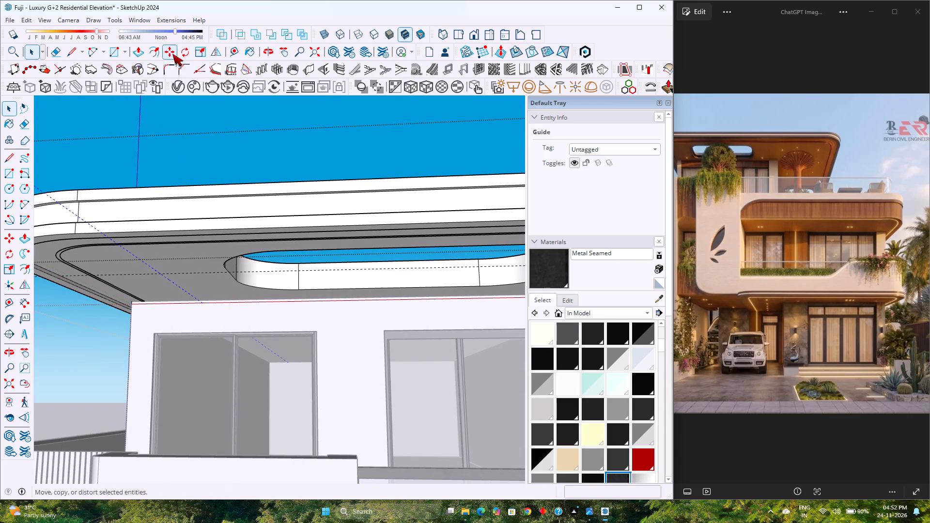
click(171, 52)
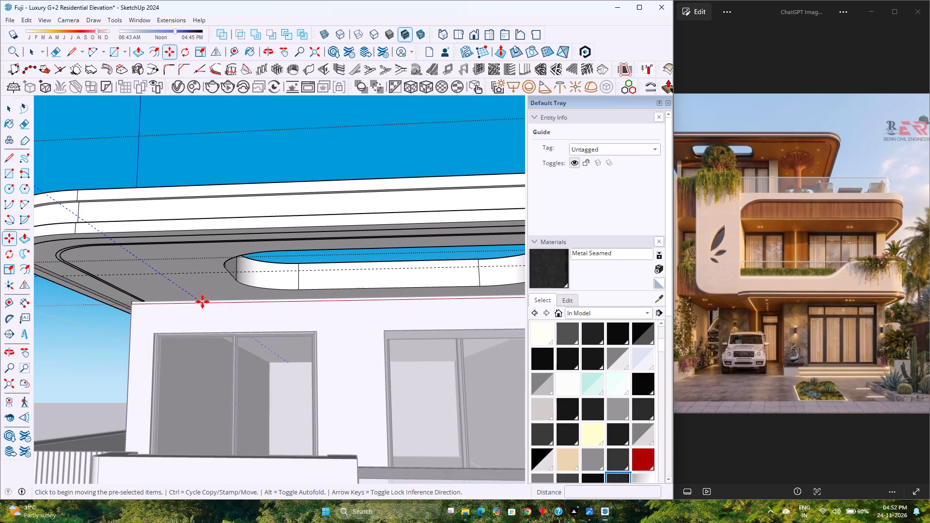
click(202, 302)
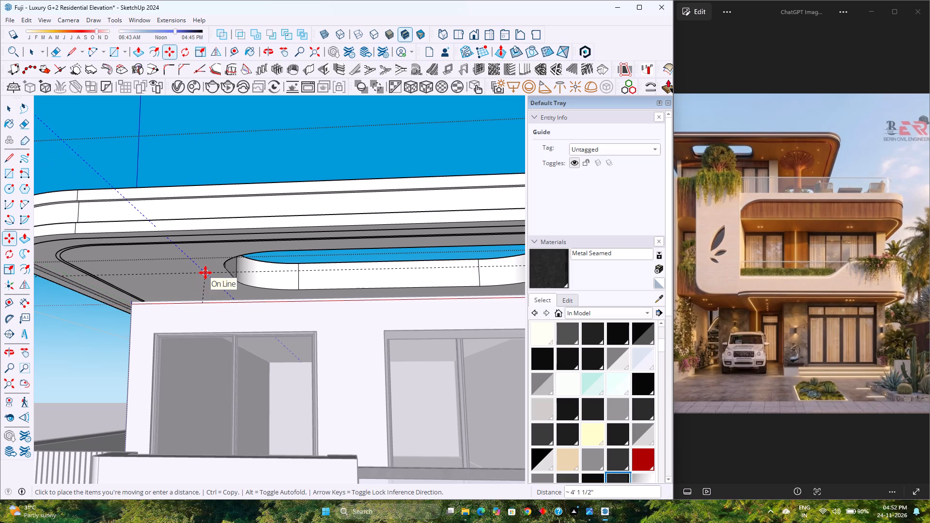
key(Up)
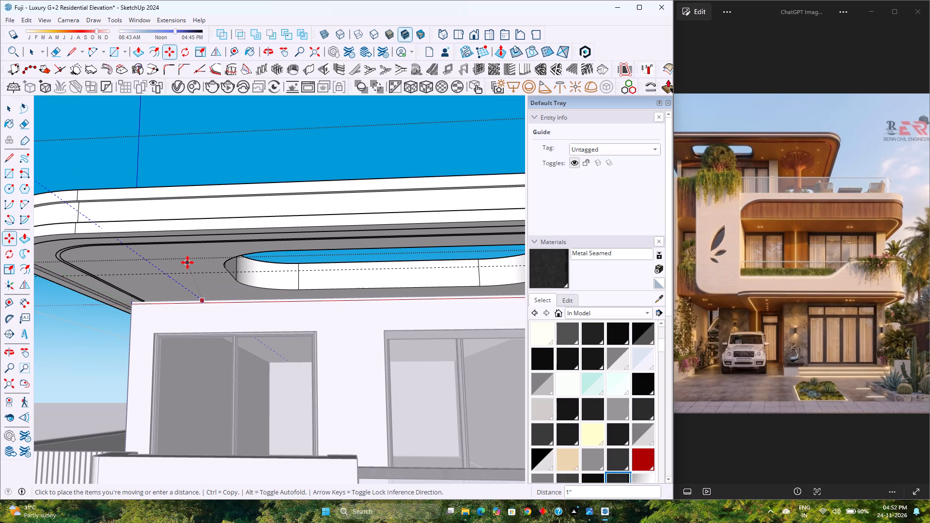
click(190, 256)
middle_drag(190, 266, 347, 171)
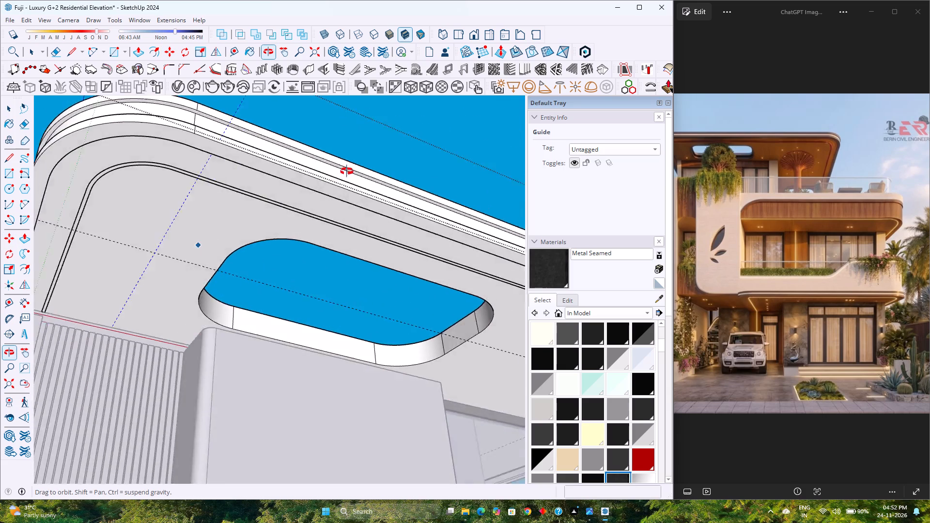
middle_drag(347, 171, 91, 264)
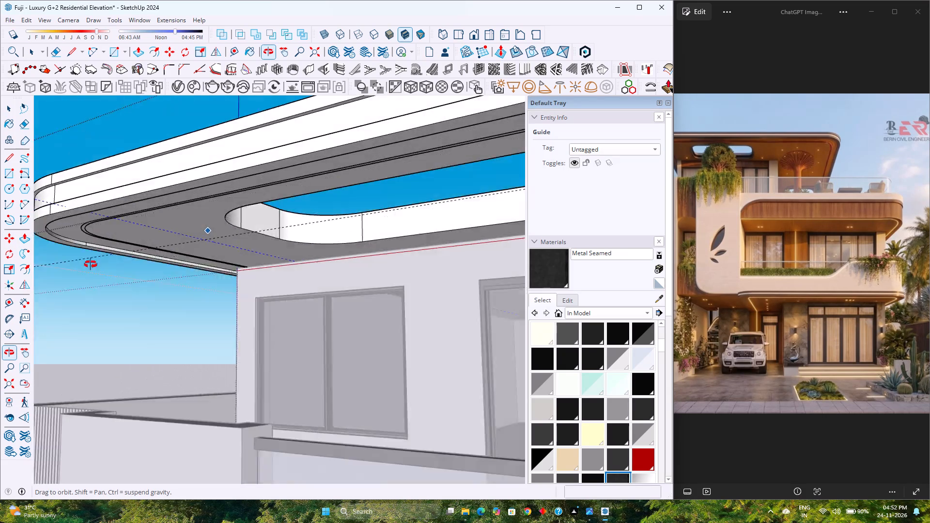
middle_drag(91, 264, 150, 234)
key(space)
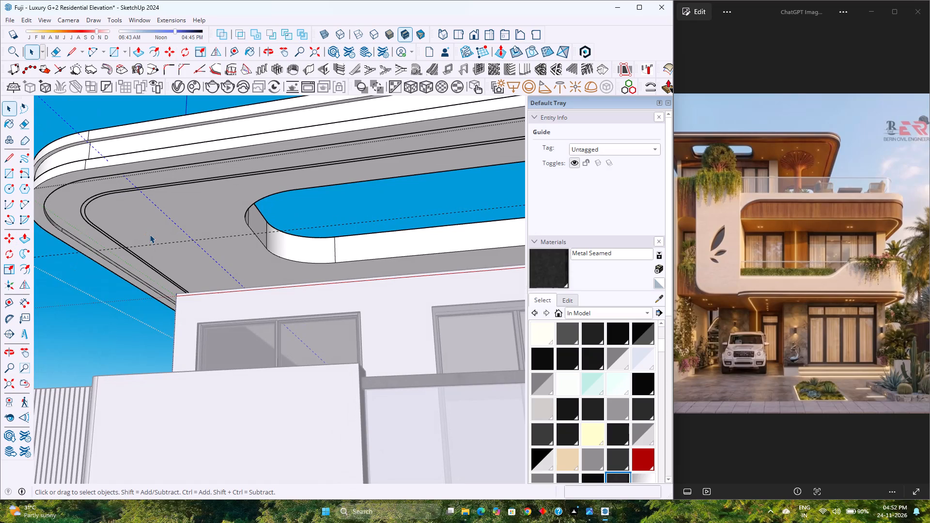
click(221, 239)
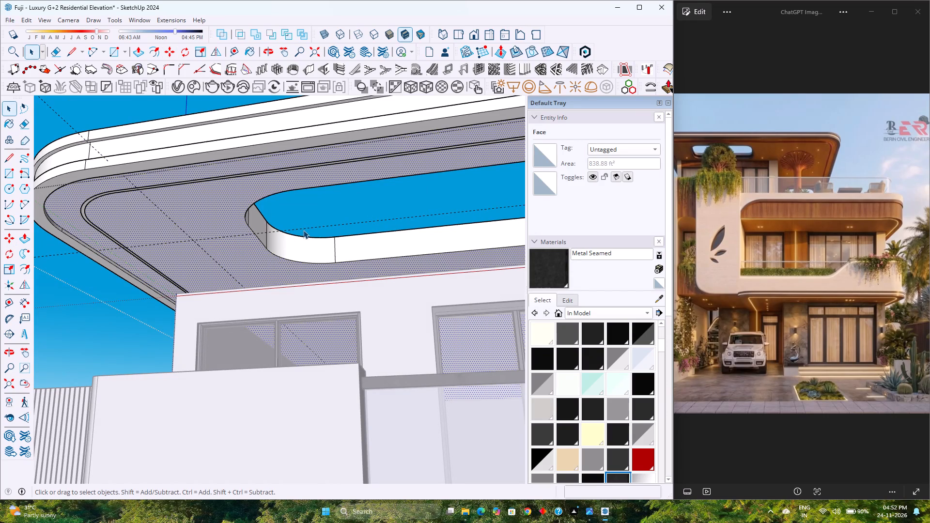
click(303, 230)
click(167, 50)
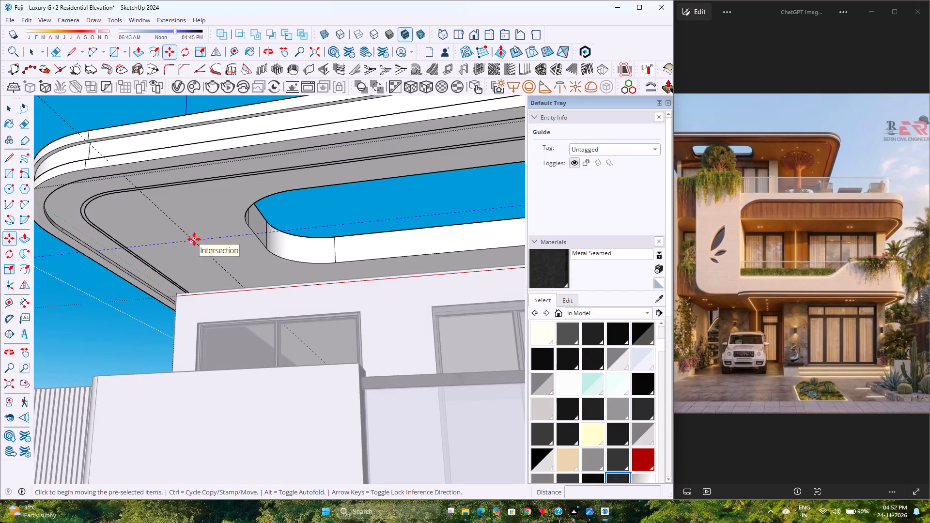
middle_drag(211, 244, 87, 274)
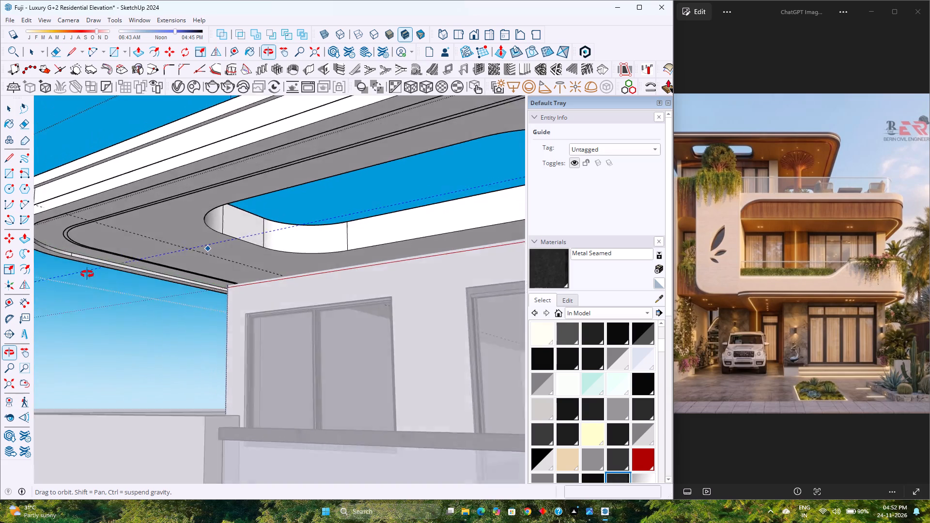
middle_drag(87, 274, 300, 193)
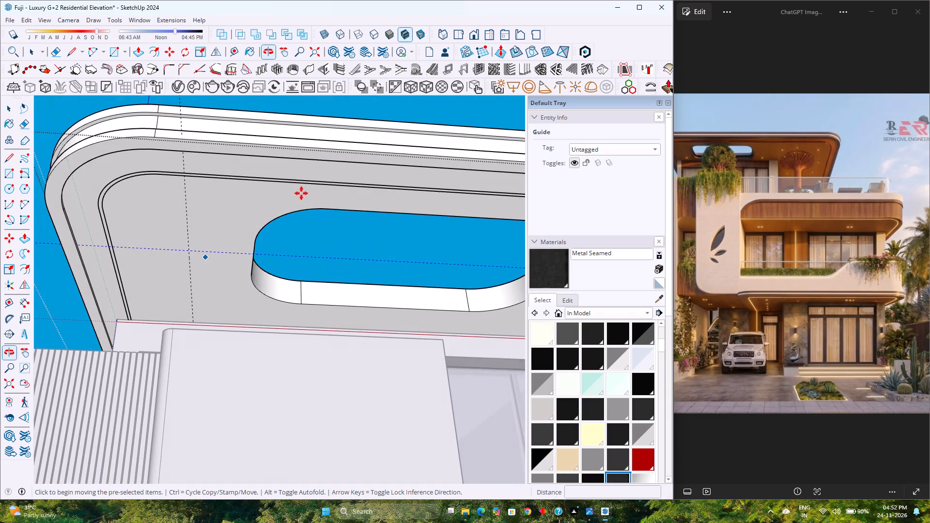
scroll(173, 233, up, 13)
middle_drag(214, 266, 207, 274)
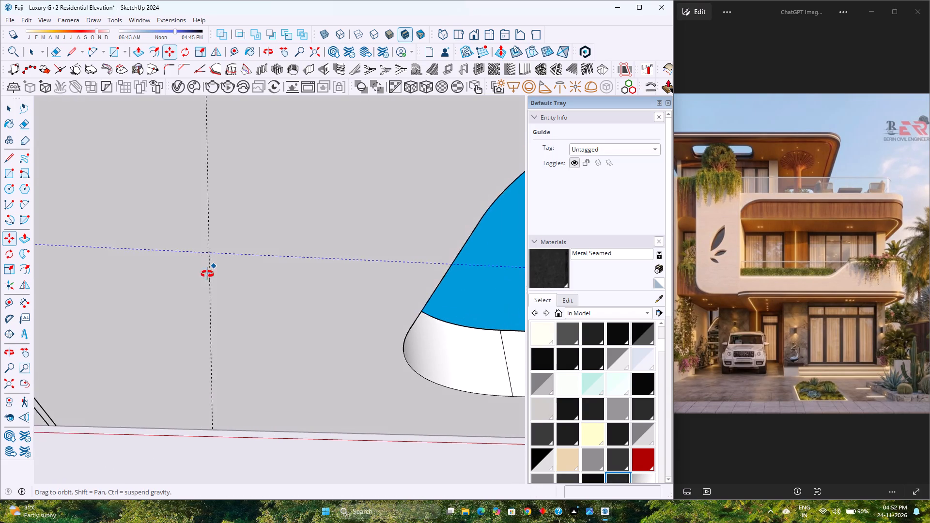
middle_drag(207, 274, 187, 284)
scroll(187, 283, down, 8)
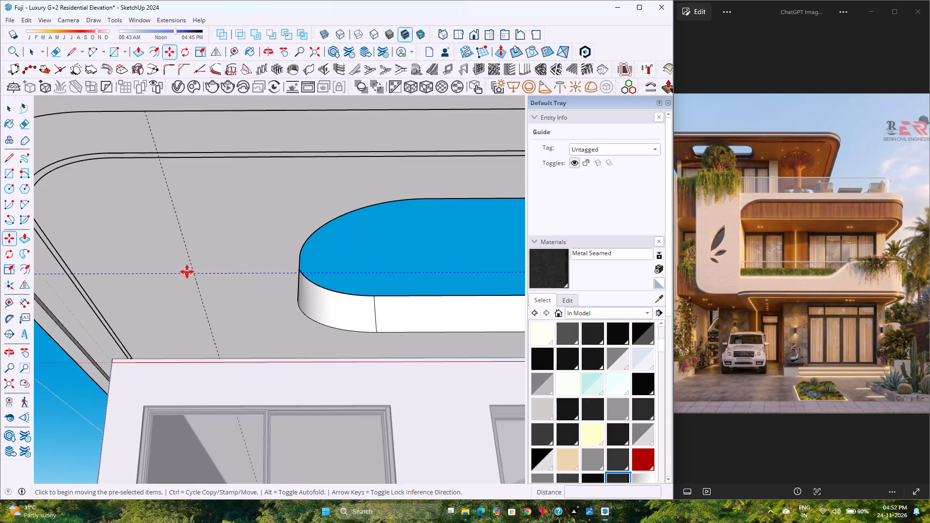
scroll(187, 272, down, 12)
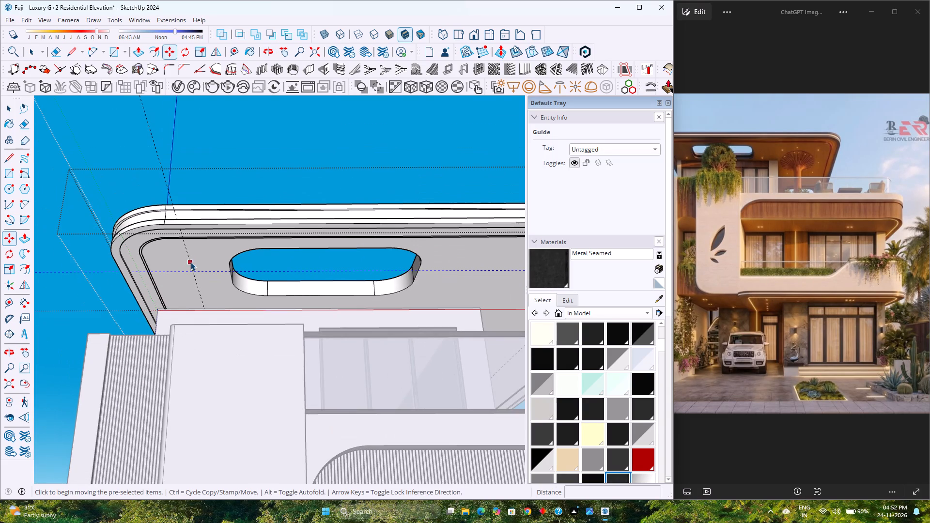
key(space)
Draw a circle of 3" radius on the roof slab's underside, centred where the front and left guides cross.
click(231, 174)
double_click(196, 238)
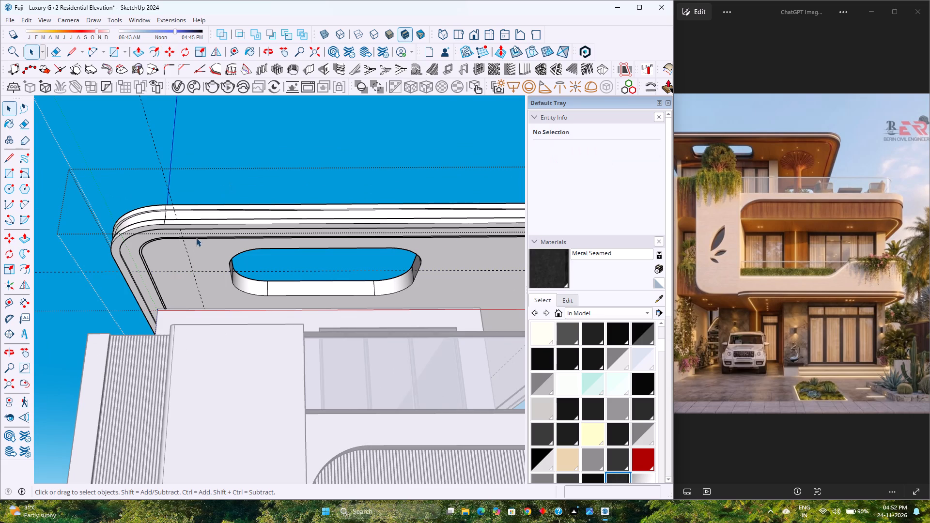
click(193, 261)
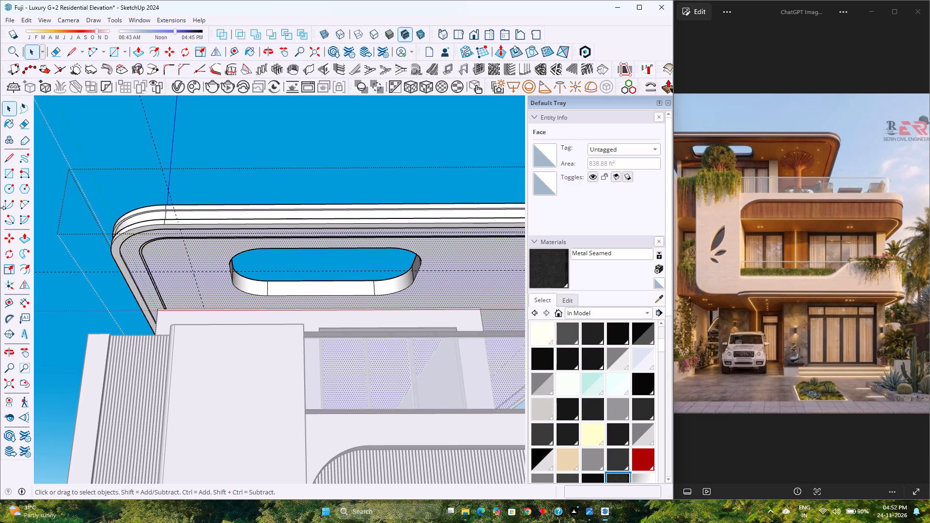
click(125, 50)
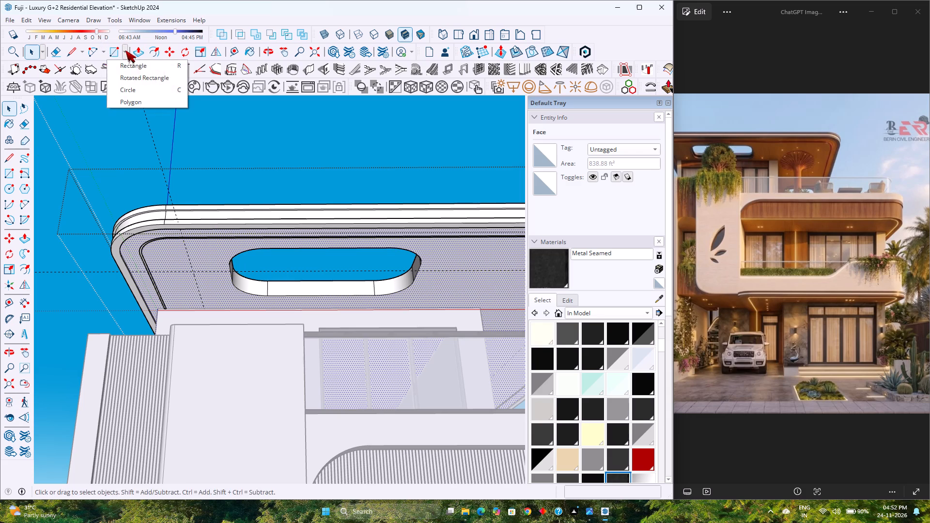
click(139, 91)
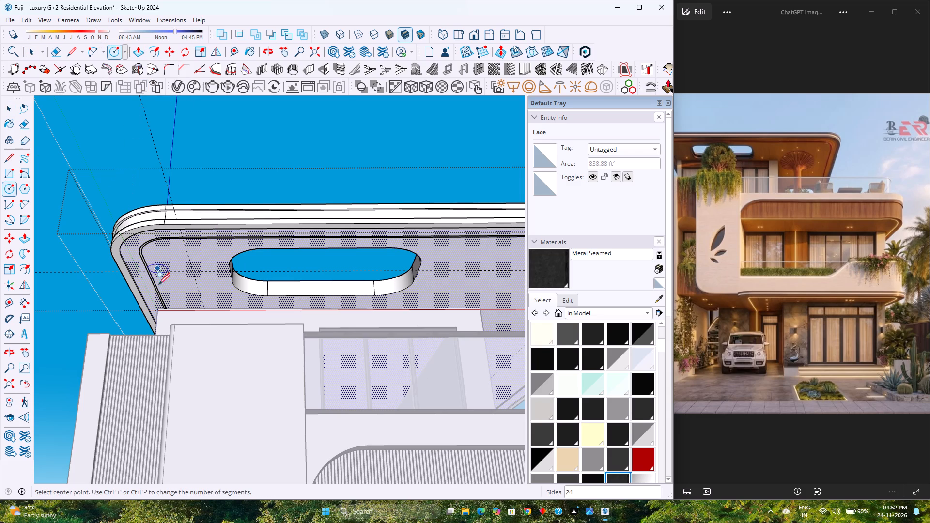
scroll(186, 281, up, 3)
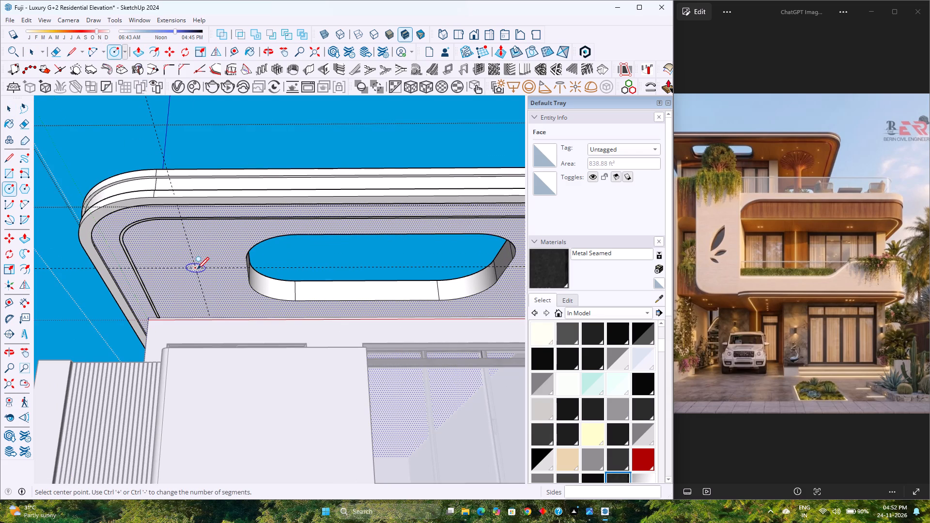
click(197, 268)
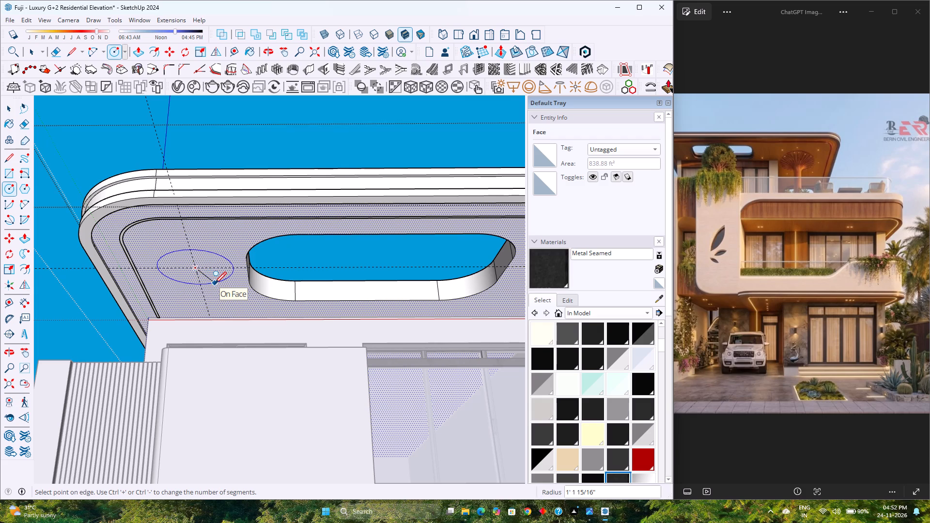
key(3)
key(Return)
key(space)
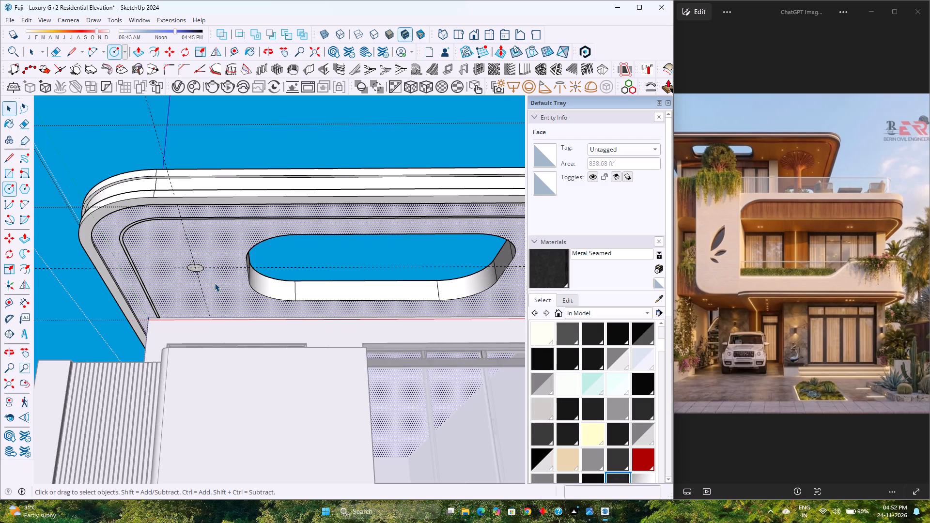
Set the new circle's segment count to 240.
scroll(188, 251, up, 7)
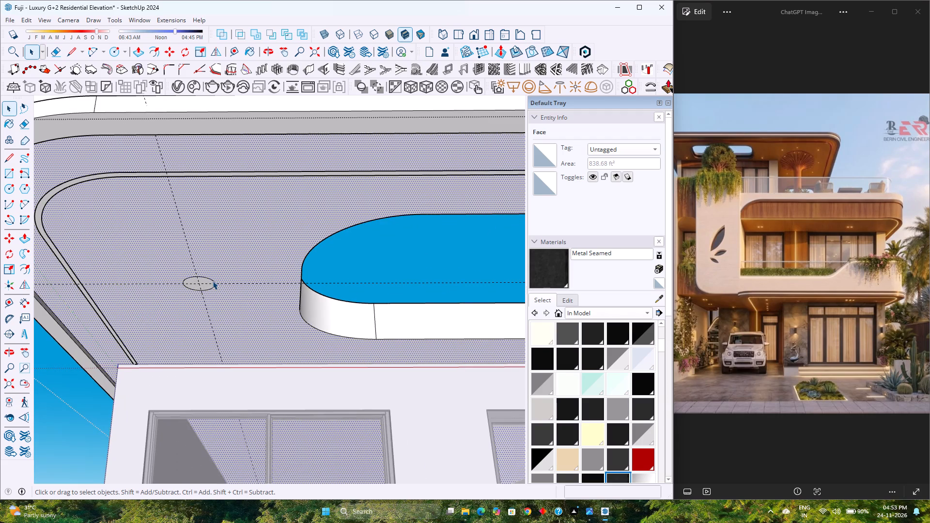
click(213, 281)
click(626, 183)
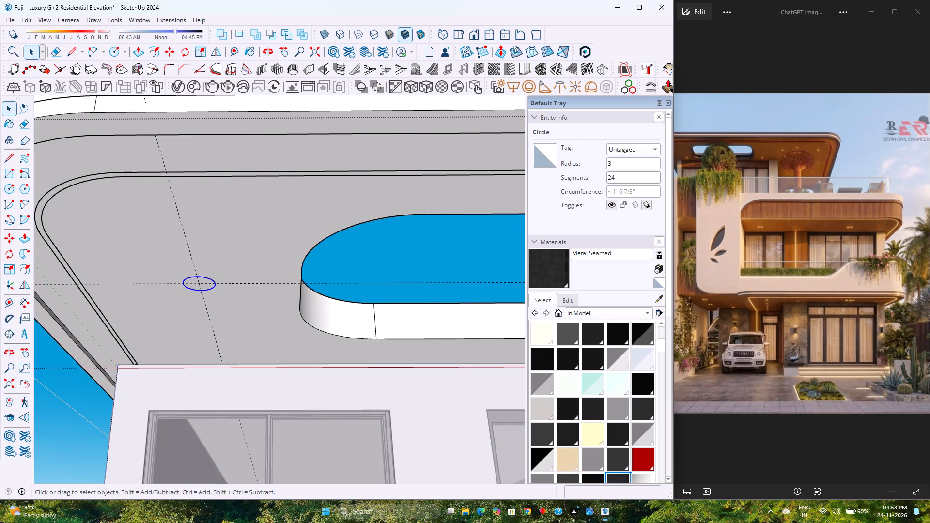
key(0)
key(Return)
Copy the circular face 17' 3" along the red axis to the crossing of the front and right side guides.
scroll(181, 279, up, 2)
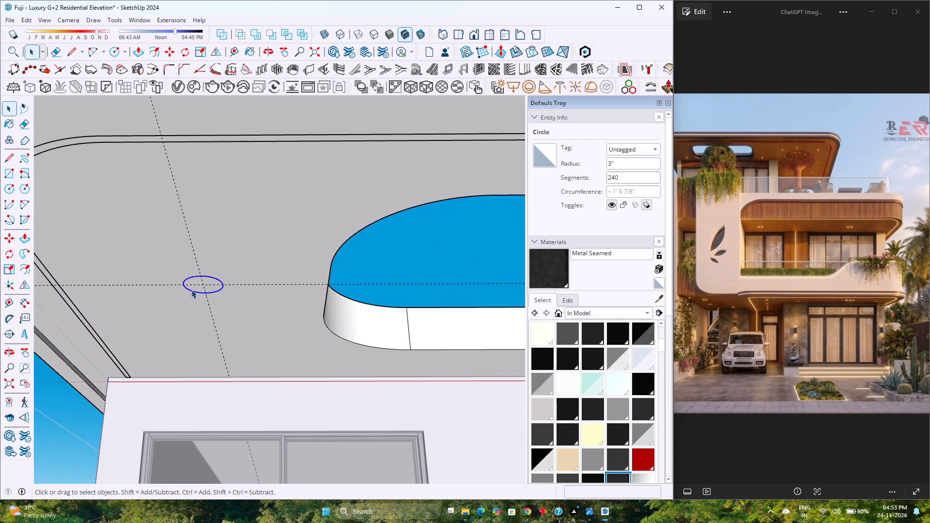
click(191, 290)
scroll(197, 288, up, 4)
click(197, 288)
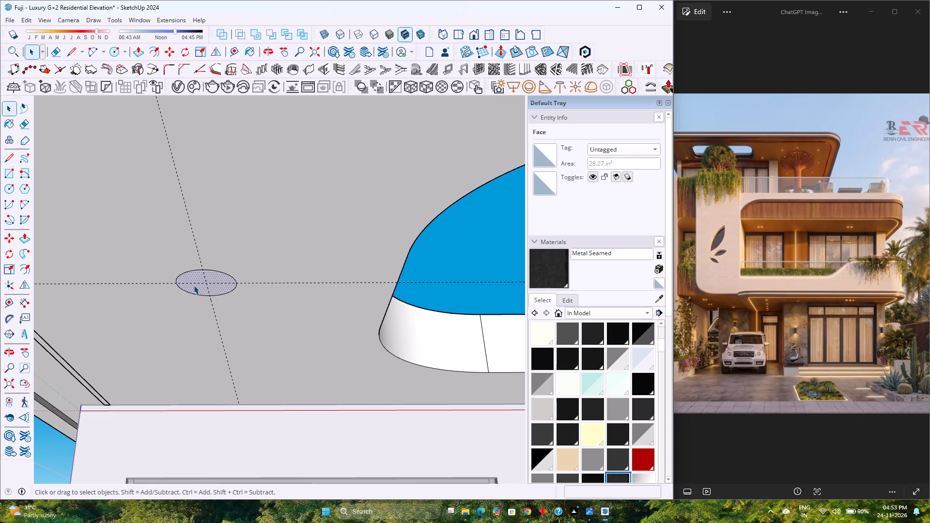
click(170, 50)
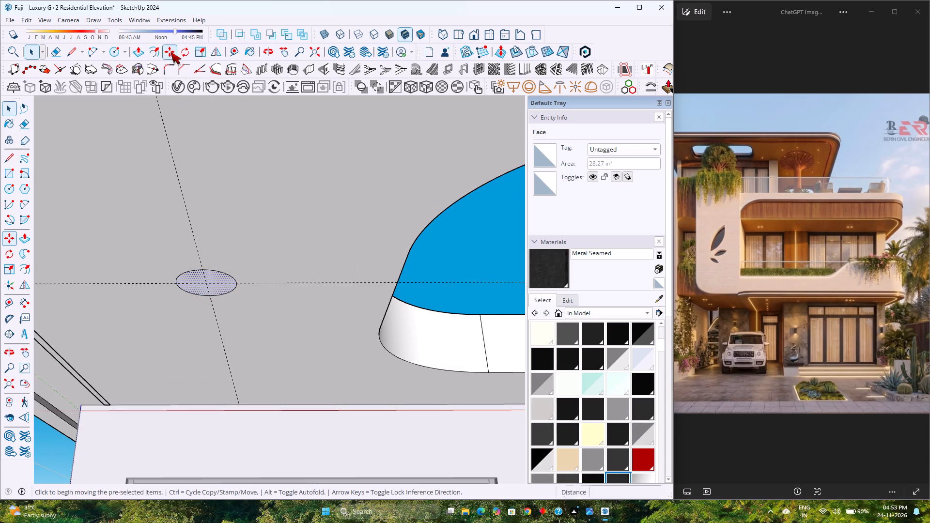
click(208, 284)
scroll(208, 284, down, 7)
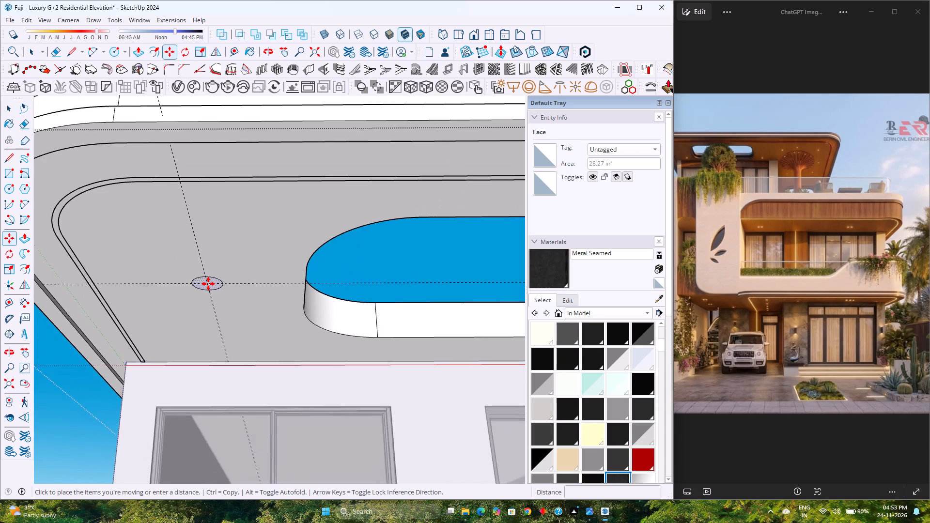
scroll(208, 284, down, 11)
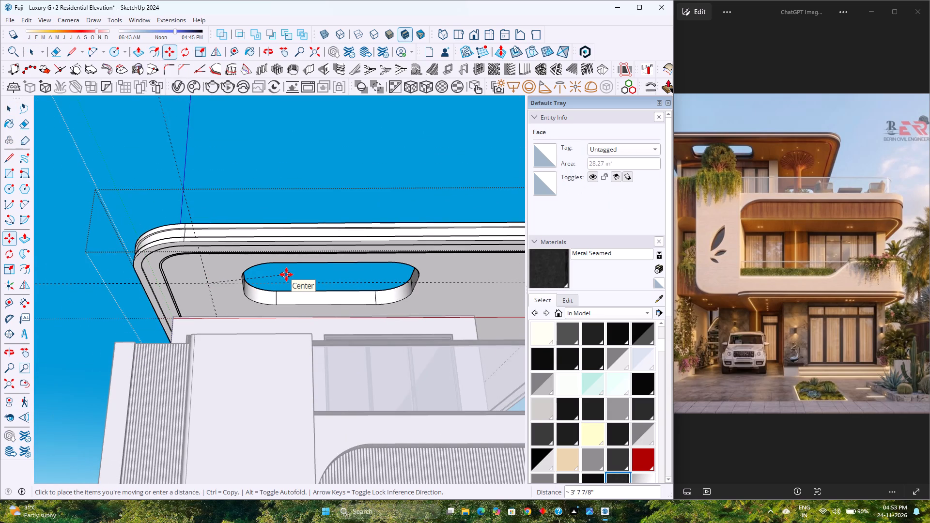
scroll(286, 275, down, 7)
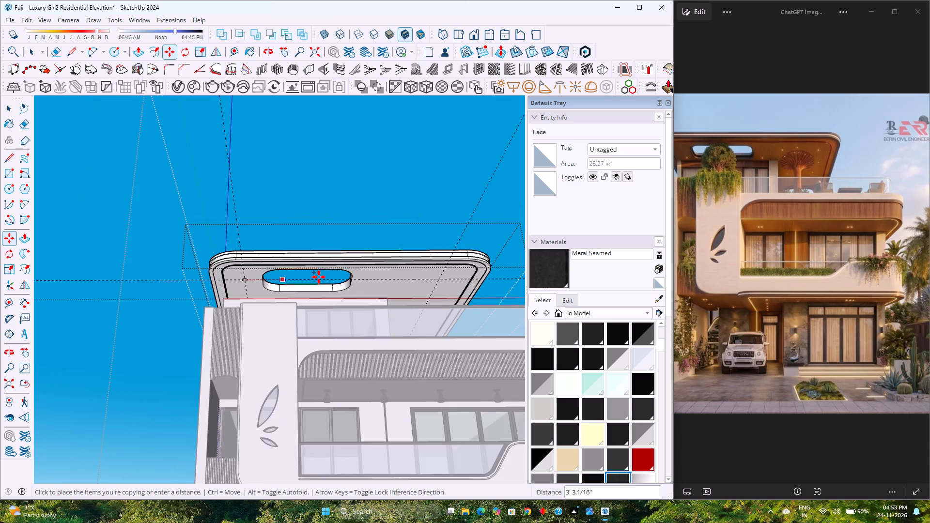
scroll(403, 283, up, 5)
scroll(464, 275, up, 4)
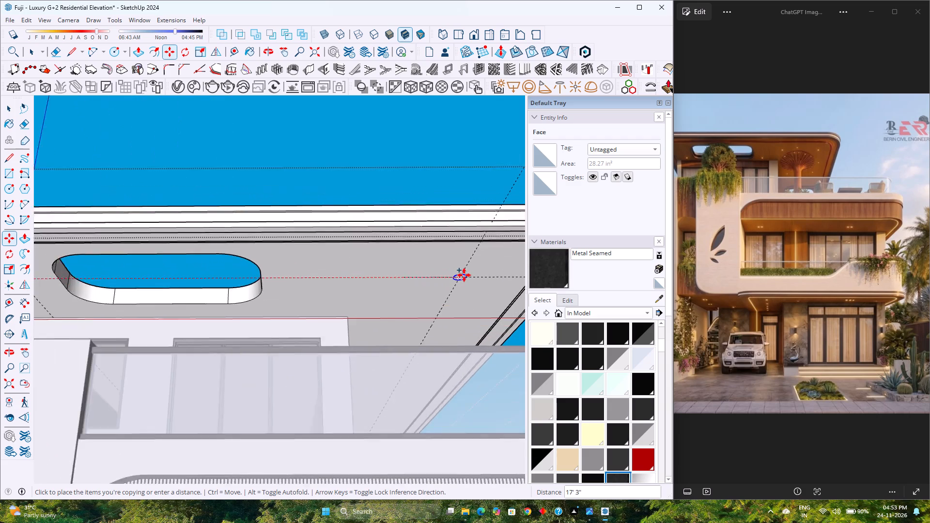
click(462, 276)
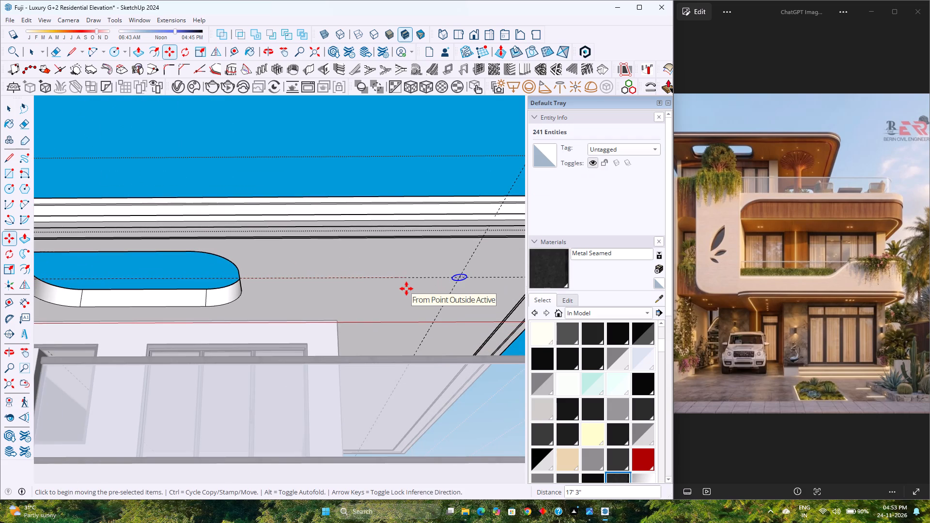
Divide the copy distance into 3 equal parts with evenly spaced circles between the two end circles.
key(slash)
key(3)
key(Return)
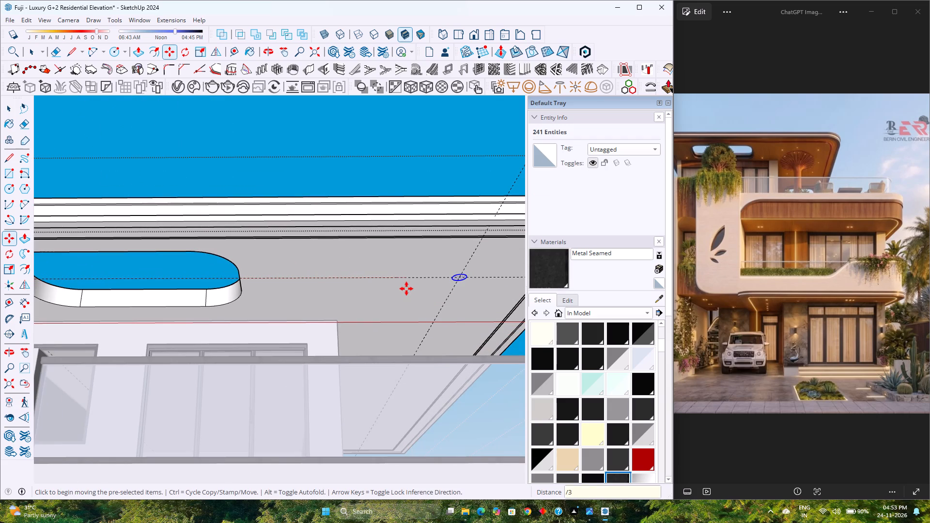
key(space)
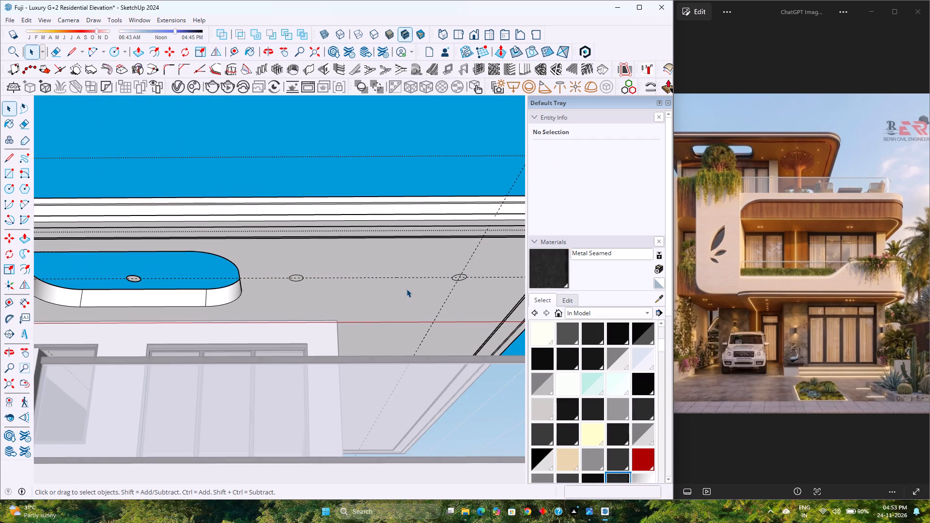
Delete the circle that lies over the rounded opening in the roof overhang, including its edge and face.
scroll(124, 283, up, 5)
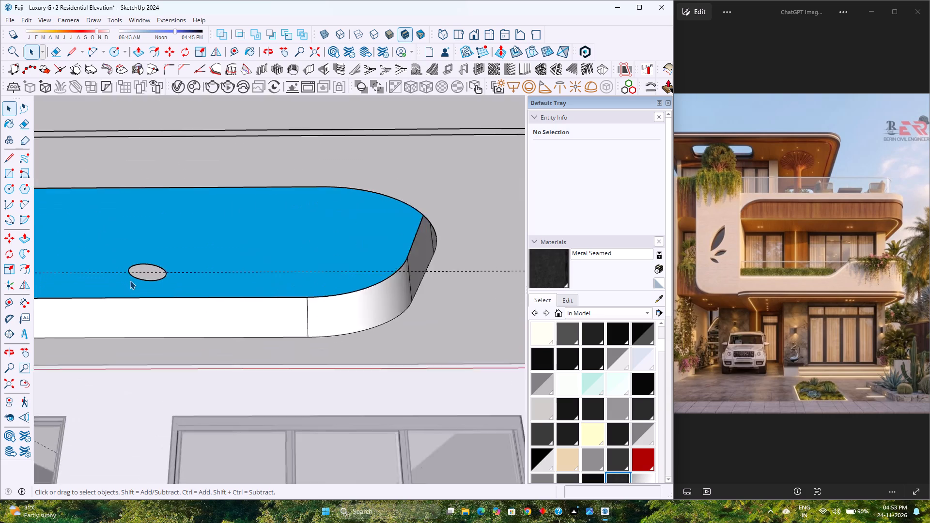
scroll(130, 280, up, 2)
double_click(156, 274)
click(156, 274)
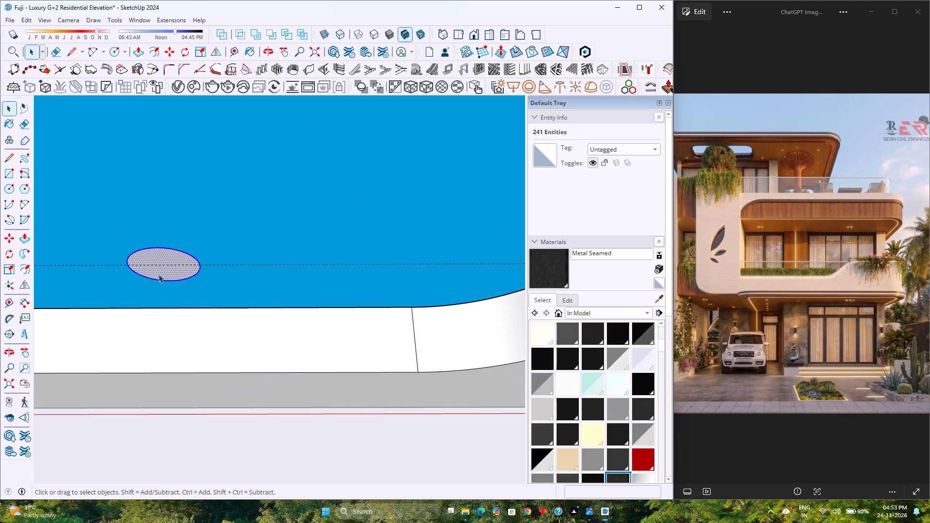
key(Delete)
Copy the circular face at the roof underside's front right corner 31' along the green axis, towards the rear.
scroll(162, 267, down, 13)
middle_drag(268, 258, 124, 294)
scroll(141, 355, up, 8)
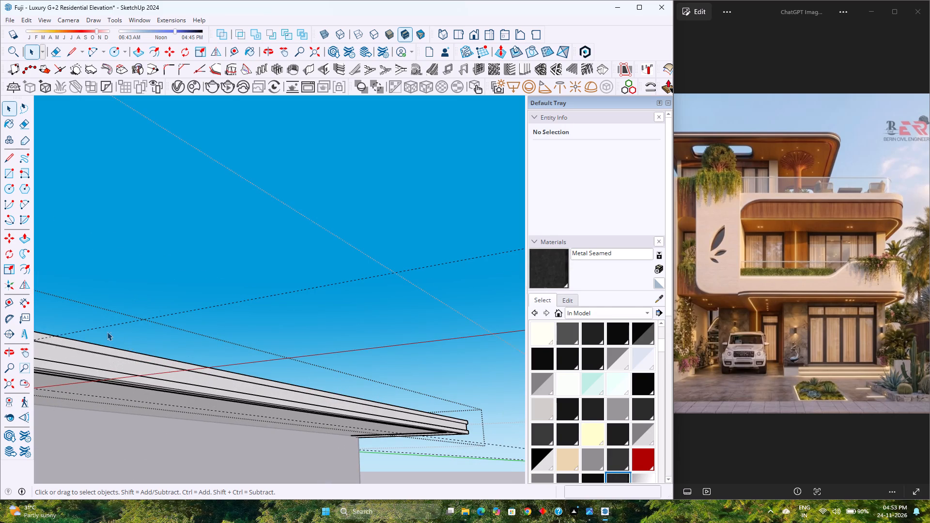
scroll(357, 327, down, 8)
scroll(151, 344, up, 4)
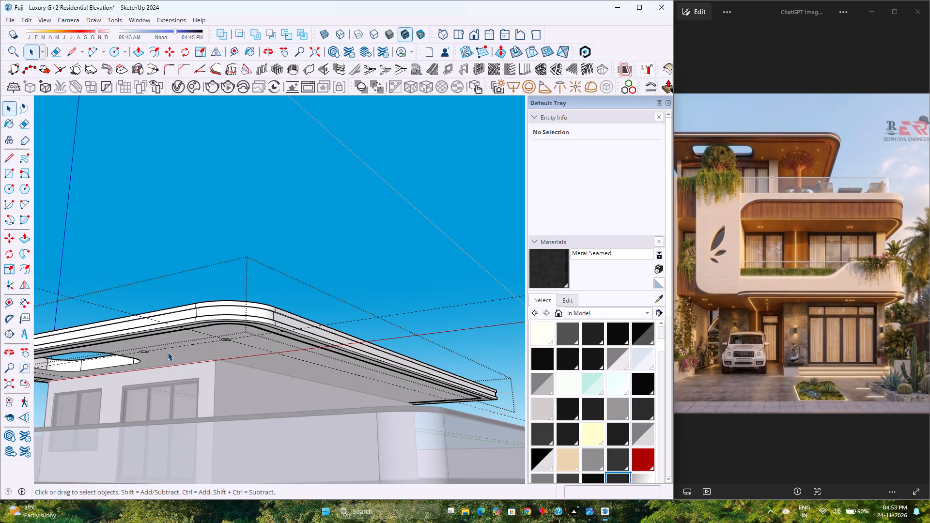
scroll(199, 327, up, 10)
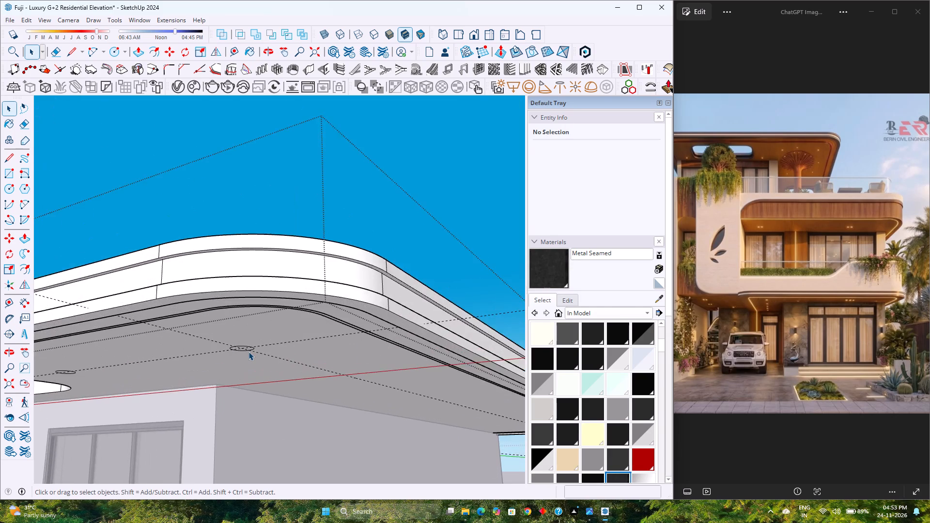
scroll(248, 352, up, 7)
middle_drag(248, 350, 244, 321)
click(250, 344)
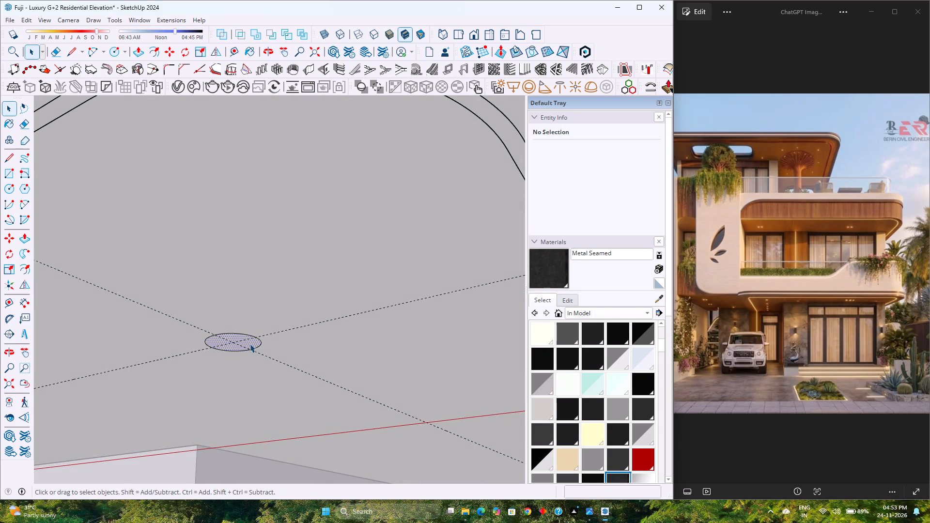
click(169, 54)
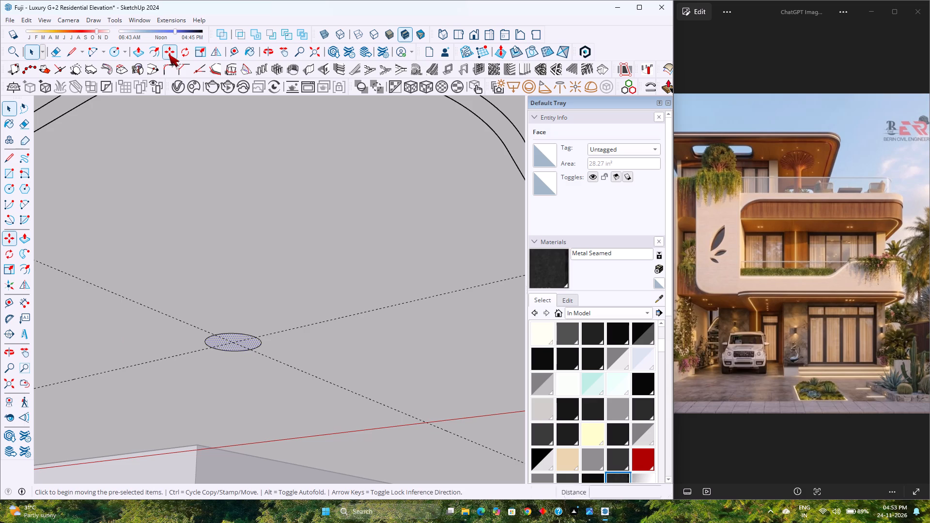
click(235, 343)
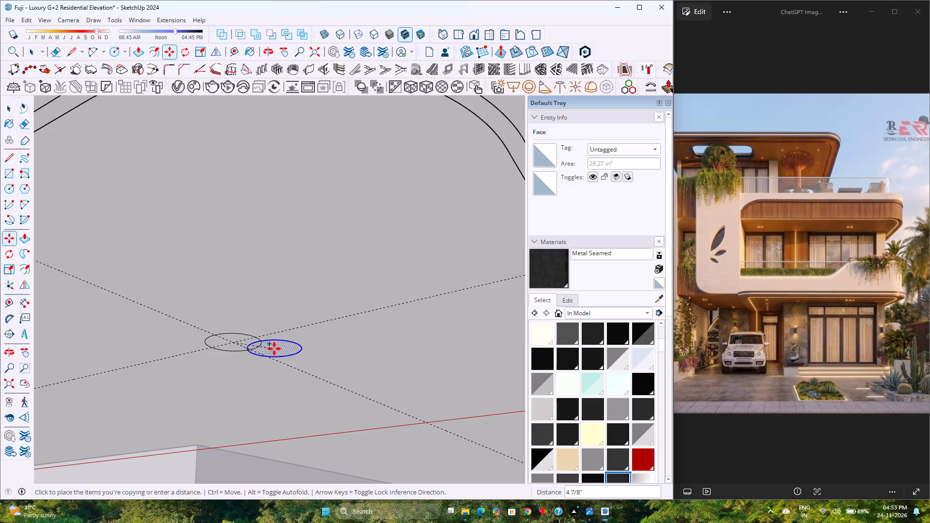
scroll(274, 349, down, 6)
middle_drag(307, 354, 159, 366)
middle_click(159, 366)
scroll(159, 366, down, 18)
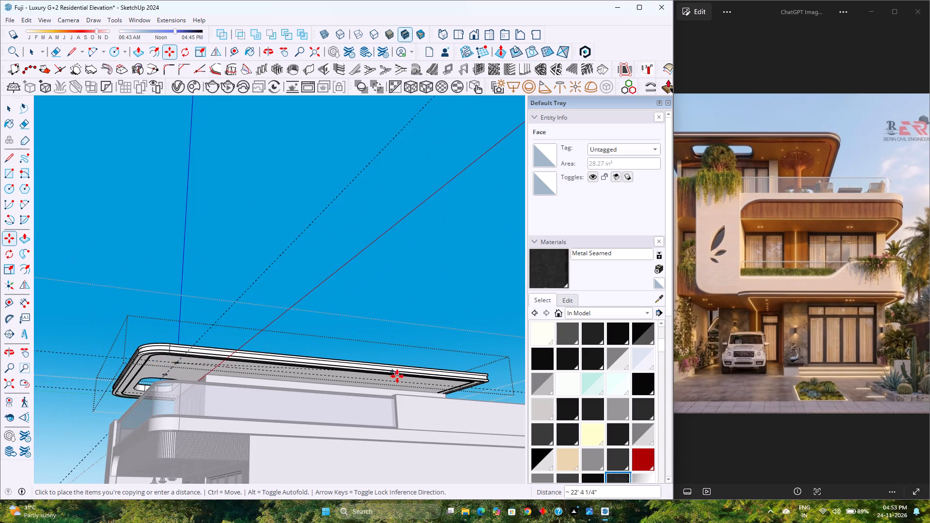
middle_drag(397, 376, 239, 381)
middle_click(239, 381)
scroll(316, 385, up, 12)
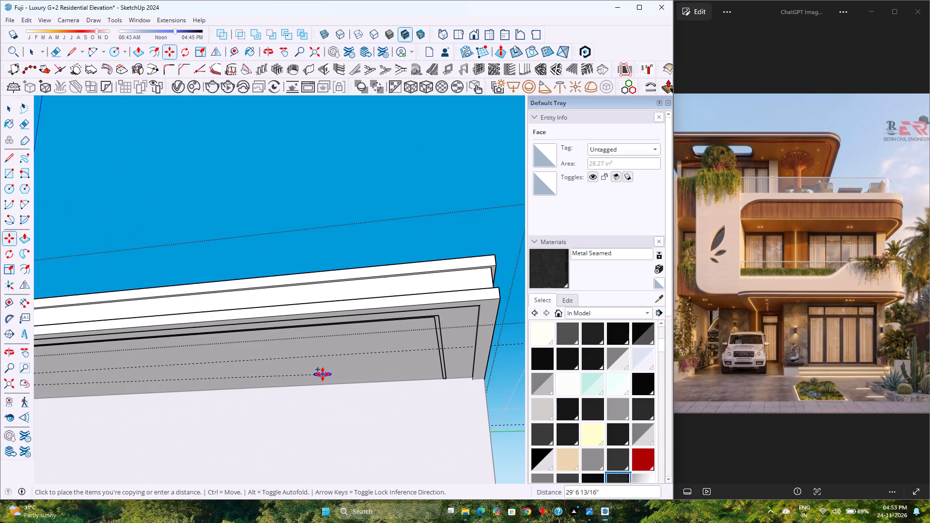
scroll(322, 362, down, 3)
scroll(422, 347, up, 6)
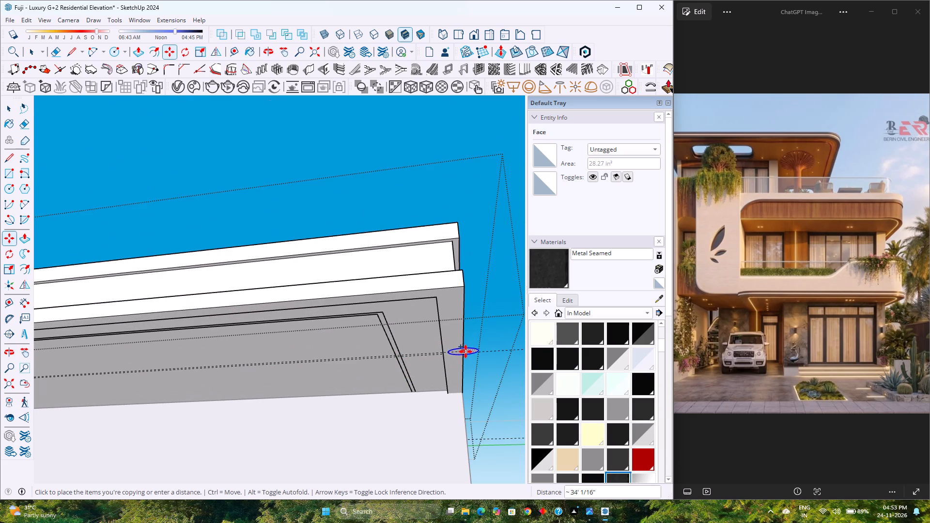
key(Left)
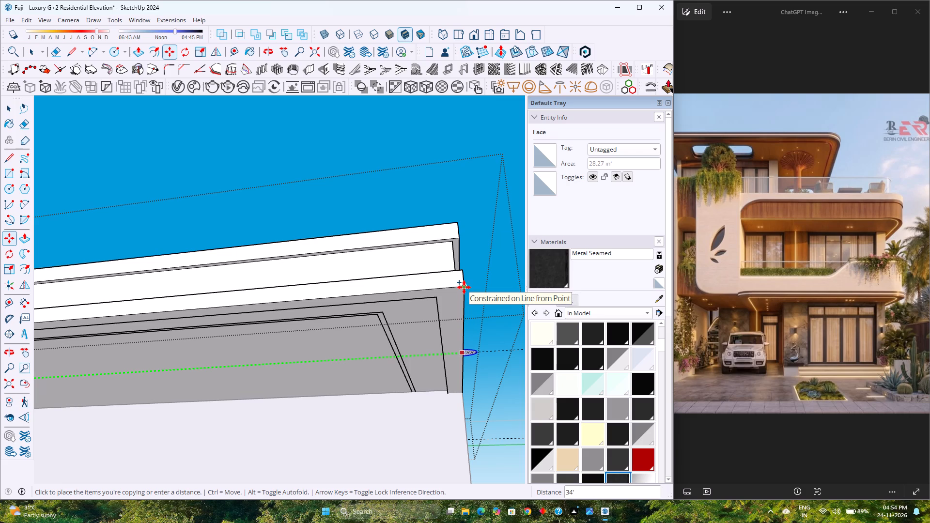
text(30)
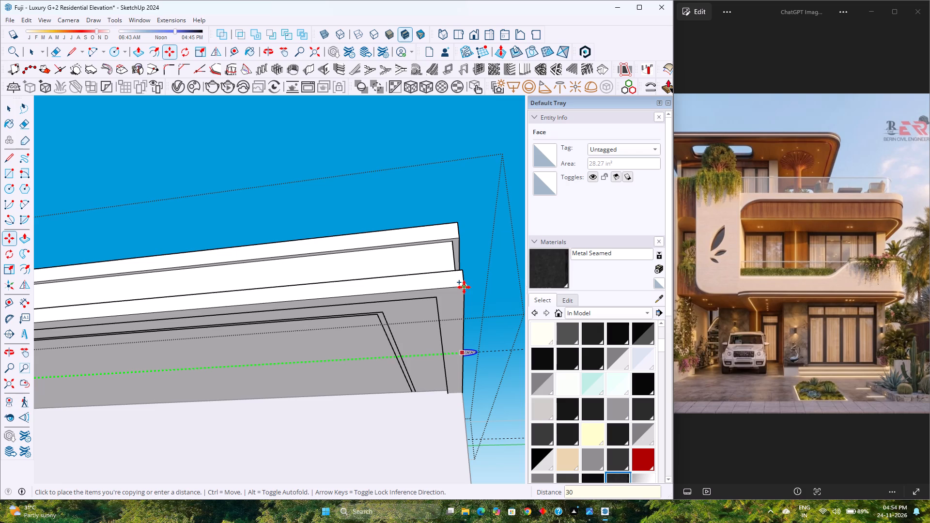
text(1')
key(Return)
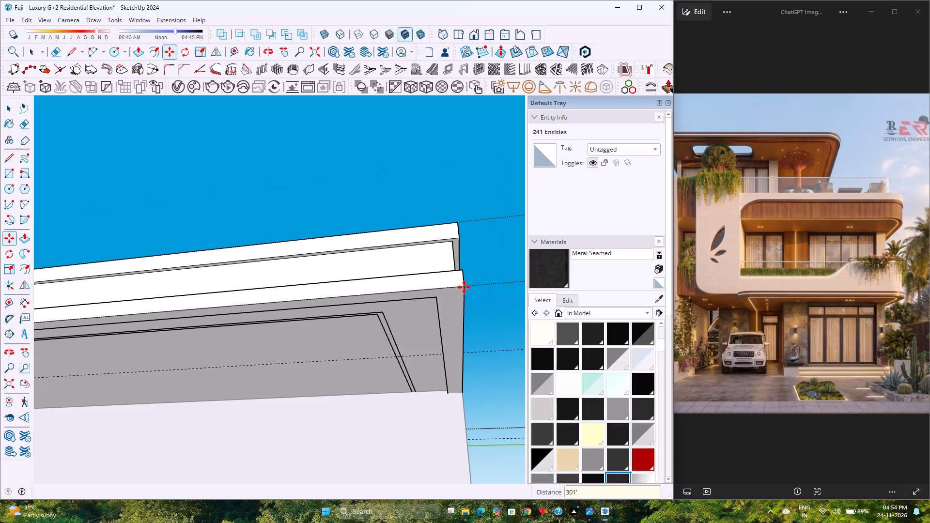
scroll(330, 311, down, 9)
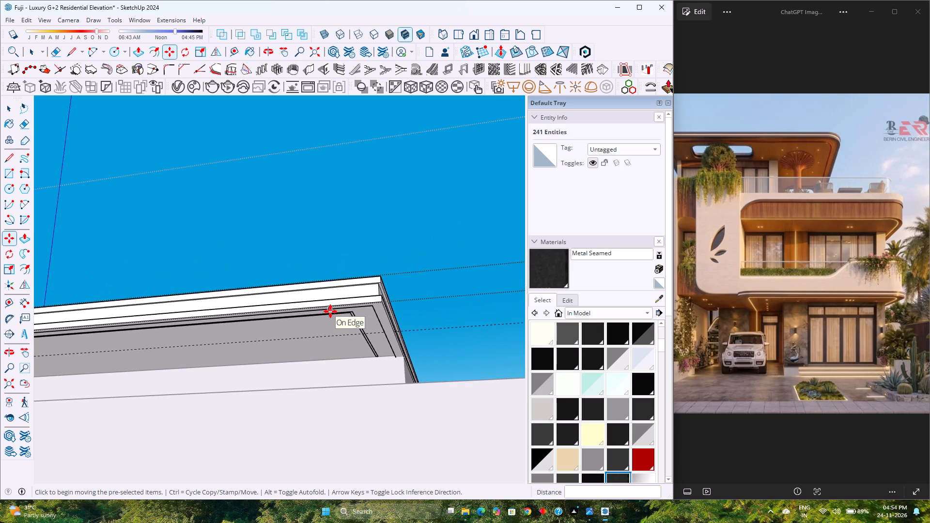
text(31)
key(apostrophe)
key(Return)
Divide the copy distance along the roof's right side into 4 equal parts with evenly spaced circles.
key(slash)
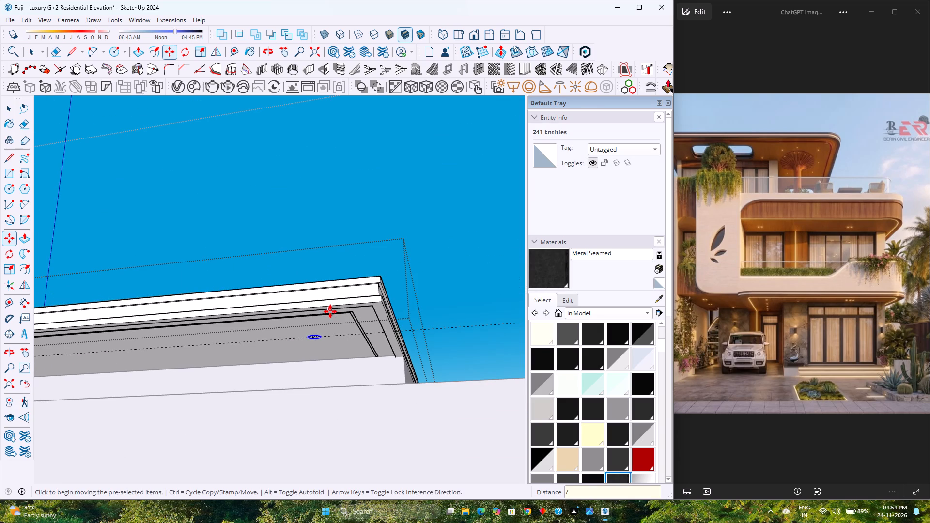
key(5)
key(Return)
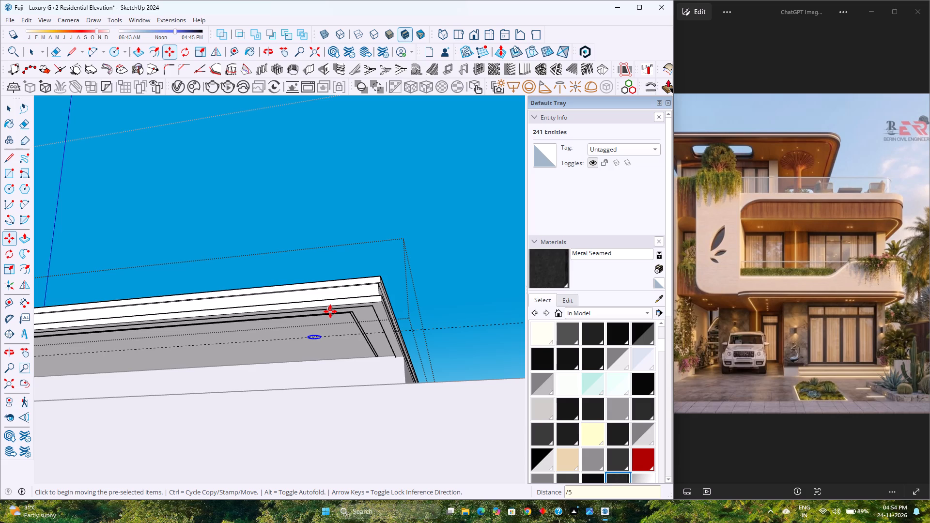
scroll(330, 311, down, 12)
middle_drag(210, 287, 299, 315)
middle_click(299, 315)
text(/4)
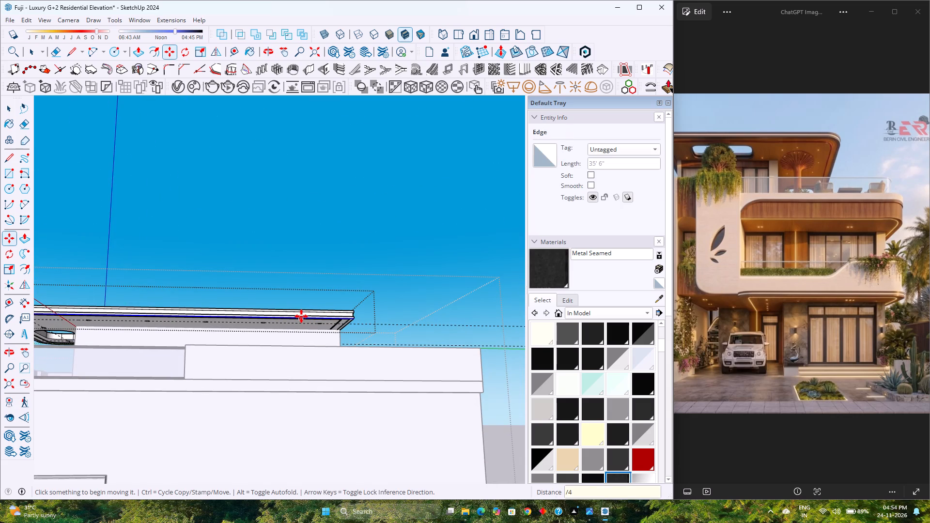
key(Return)
Examine the circles along the front and right side of the roof overhang's underside from several angles.
scroll(232, 317, up, 4)
scroll(232, 317, down, 5)
middle_drag(228, 328, 373, 308)
middle_click(373, 308)
scroll(373, 308, down, 3)
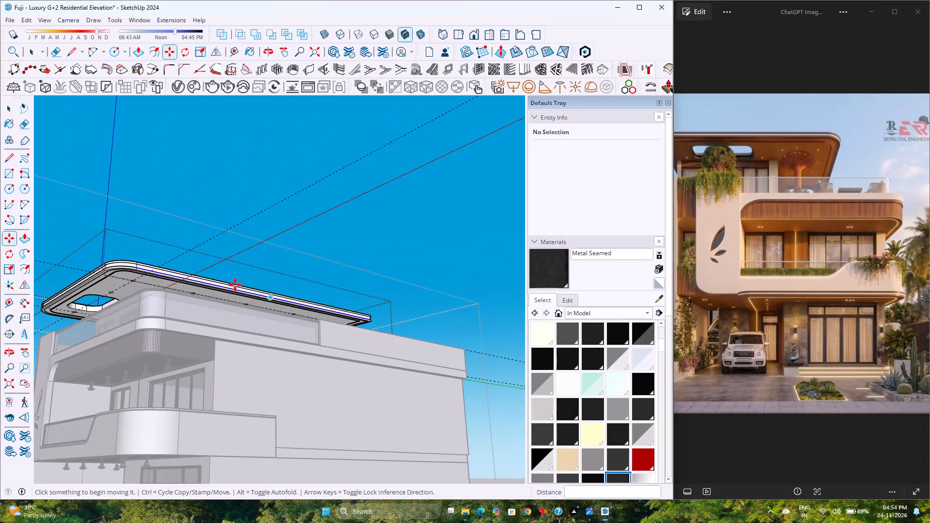
scroll(174, 254, up, 7)
middle_drag(109, 280, 408, 296)
middle_click(408, 296)
scroll(408, 296, down, 5)
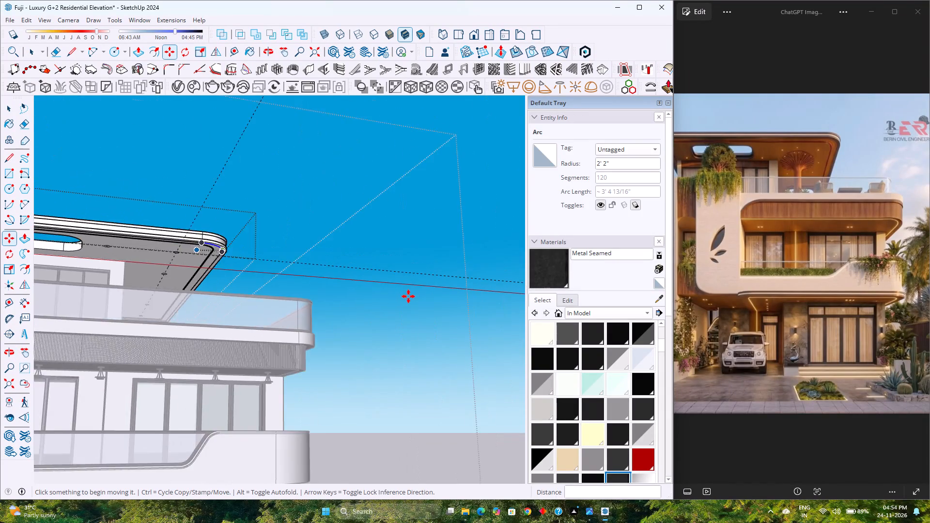
scroll(408, 296, down, 3)
middle_drag(390, 292, 243, 290)
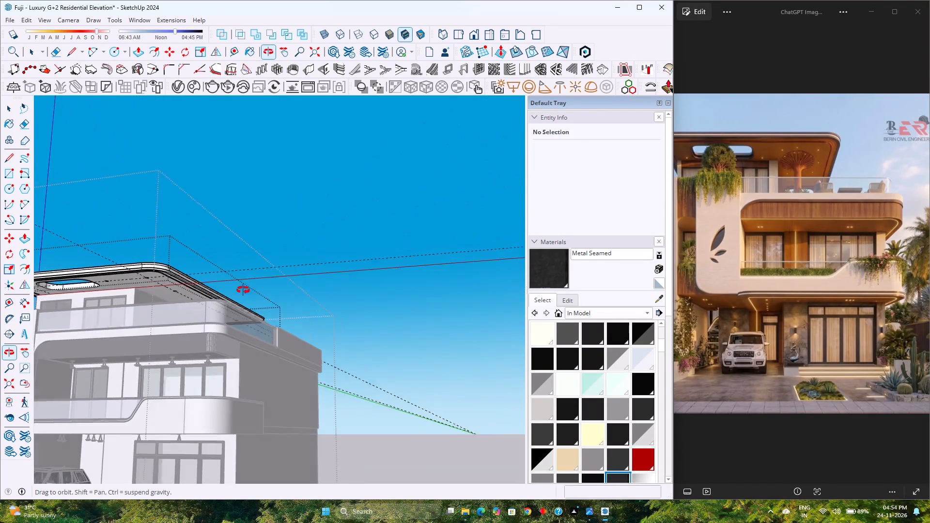
middle_drag(243, 290, 244, 290)
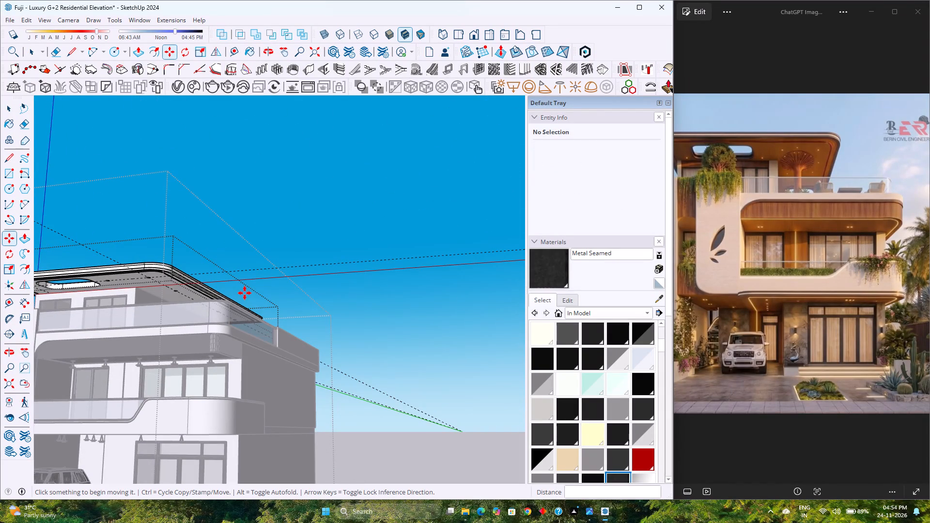
Close the roof group and its parent group to return to the whole model.
key(space)
scroll(246, 293, up, 4)
scroll(246, 293, down, 5)
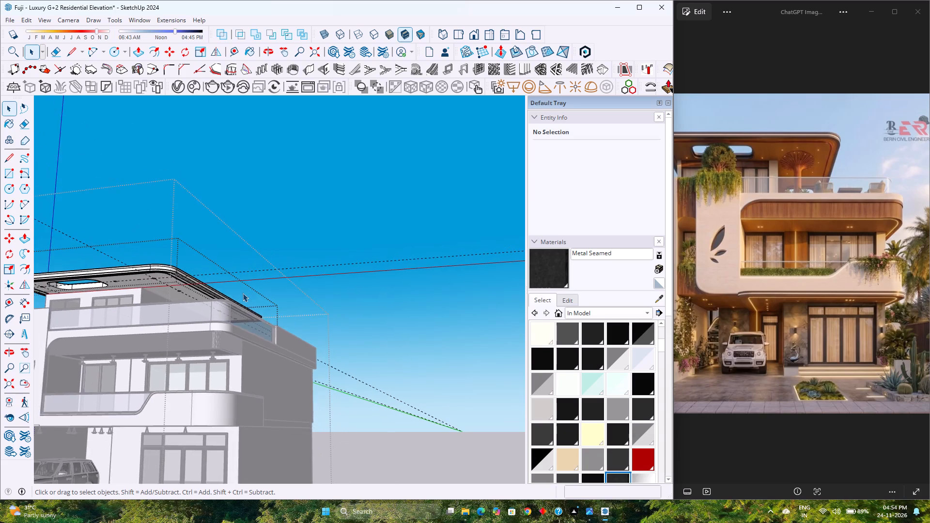
middle_drag(238, 293, 310, 321)
scroll(310, 283, down, 11)
click(411, 377)
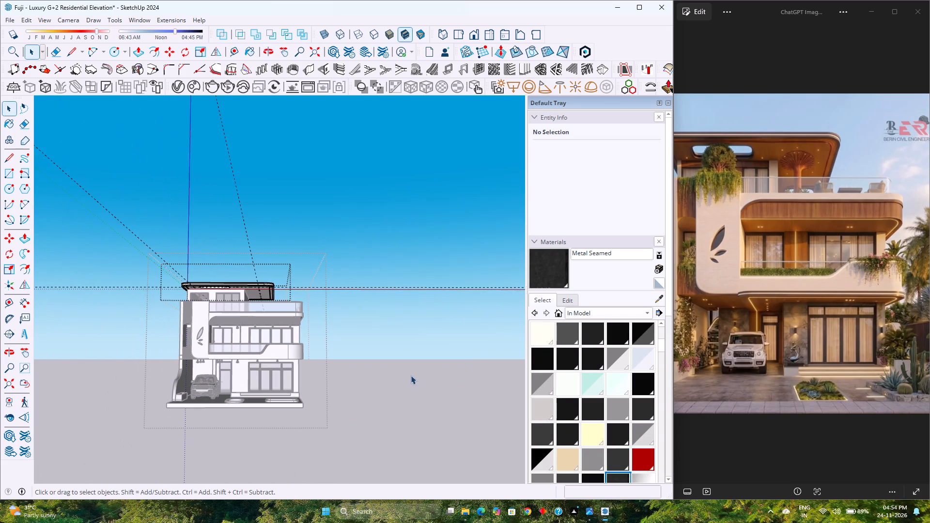
scroll(142, 295, down, 1)
scroll(142, 295, up, 5)
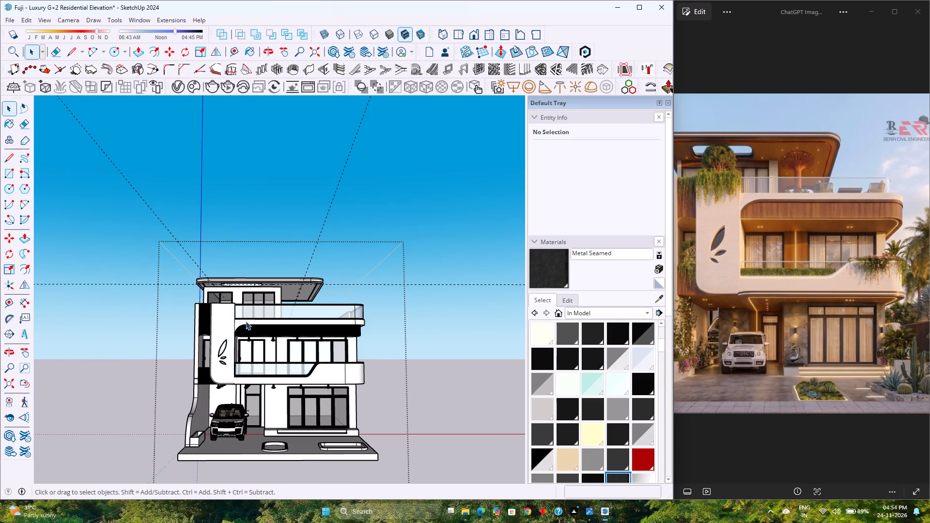
middle_drag(246, 324, 240, 315)
click(444, 195)
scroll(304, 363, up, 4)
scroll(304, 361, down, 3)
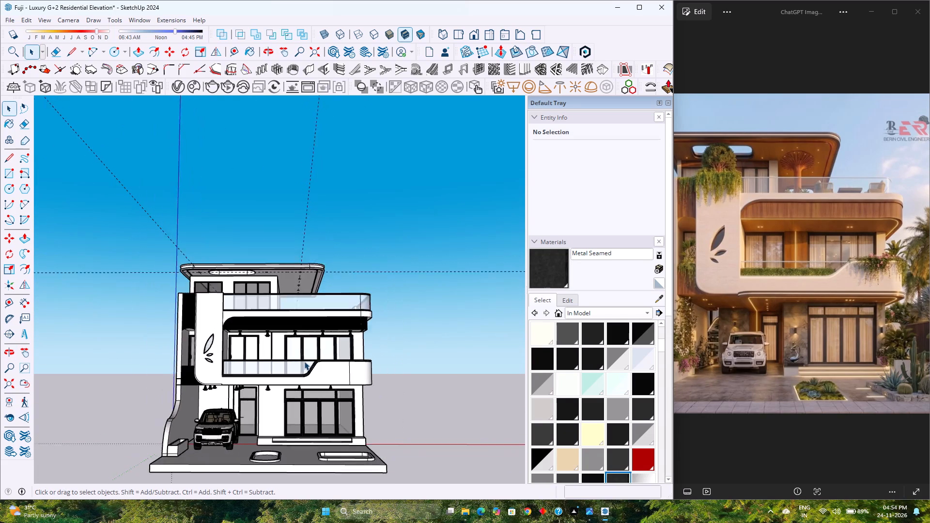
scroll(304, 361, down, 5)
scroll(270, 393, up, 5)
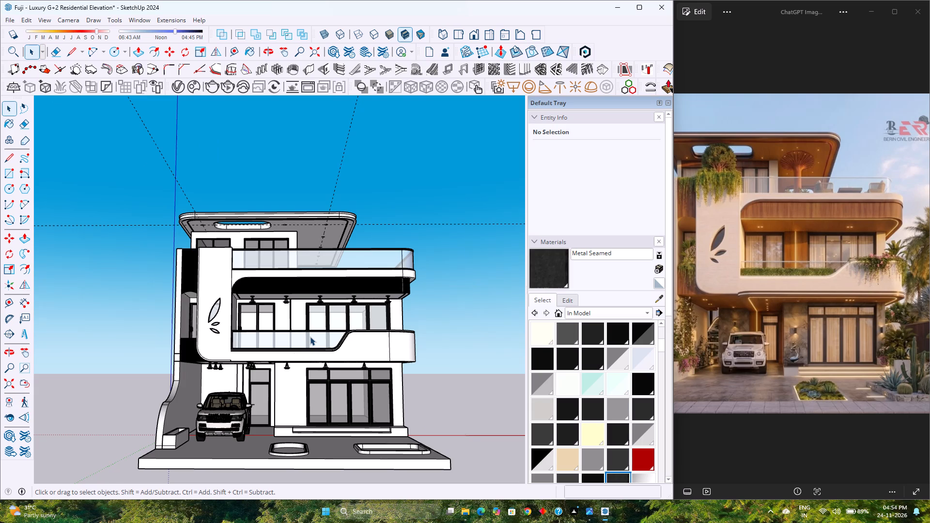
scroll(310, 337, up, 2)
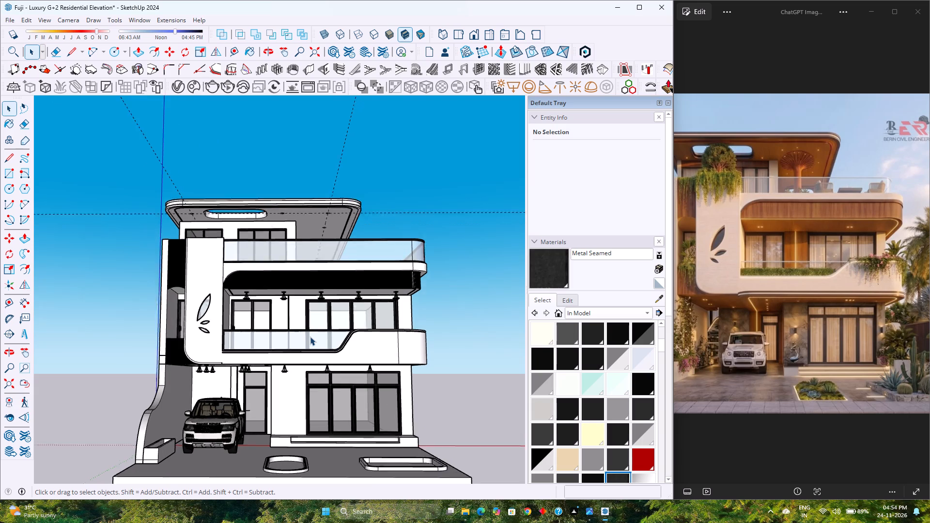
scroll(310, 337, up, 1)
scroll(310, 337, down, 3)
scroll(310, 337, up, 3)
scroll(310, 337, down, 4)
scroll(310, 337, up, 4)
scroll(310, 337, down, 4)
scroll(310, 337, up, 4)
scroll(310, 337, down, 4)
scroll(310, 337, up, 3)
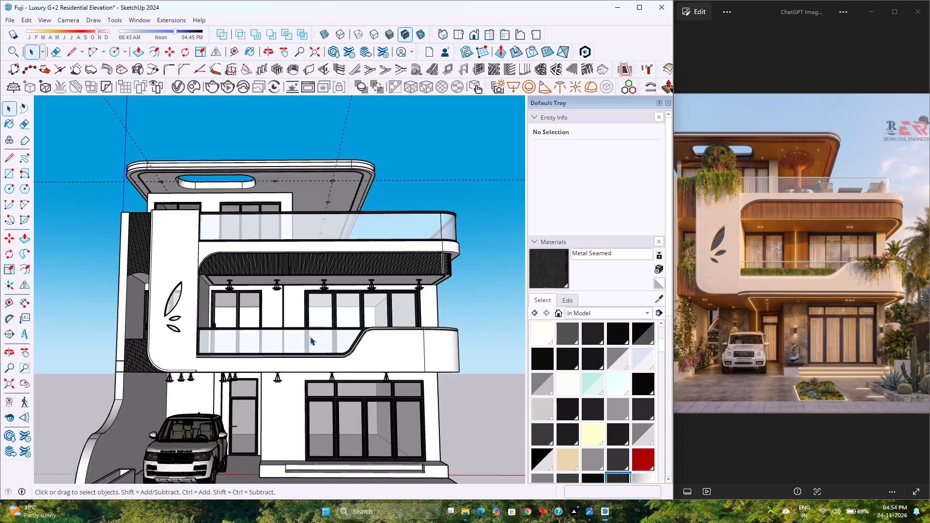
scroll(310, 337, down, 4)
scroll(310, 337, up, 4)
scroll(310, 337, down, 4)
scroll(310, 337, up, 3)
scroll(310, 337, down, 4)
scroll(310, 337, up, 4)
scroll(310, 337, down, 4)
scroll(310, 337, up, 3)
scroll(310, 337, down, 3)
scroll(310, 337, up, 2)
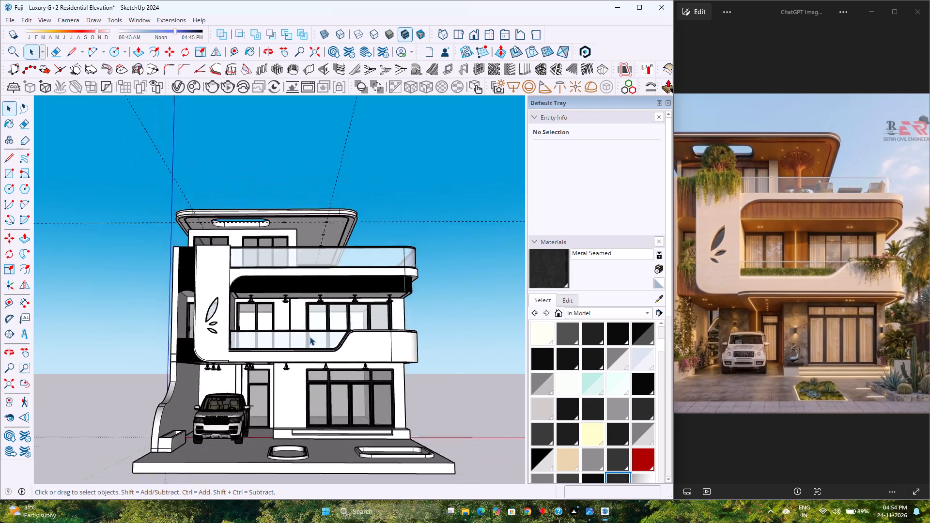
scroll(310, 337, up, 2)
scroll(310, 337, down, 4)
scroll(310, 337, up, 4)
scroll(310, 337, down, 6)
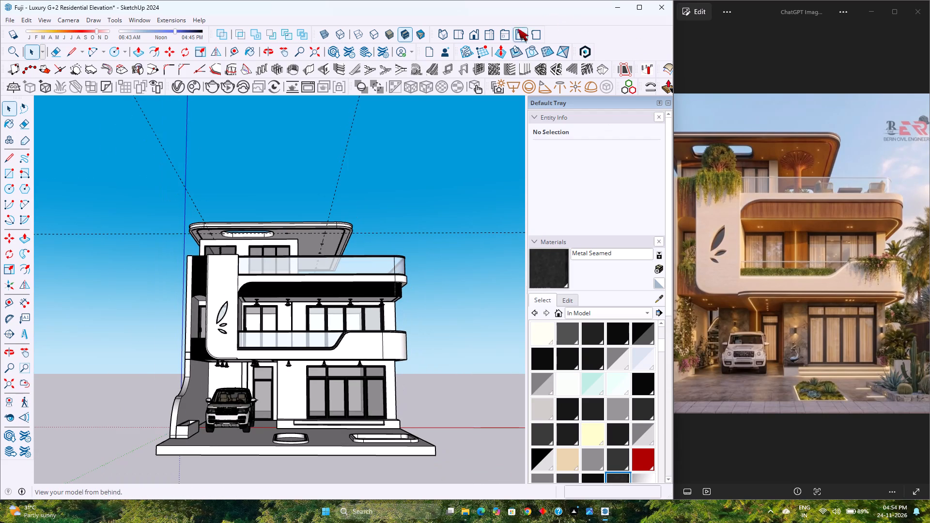
Show the model in the standard front view, fitted to its full extents.
click(469, 37)
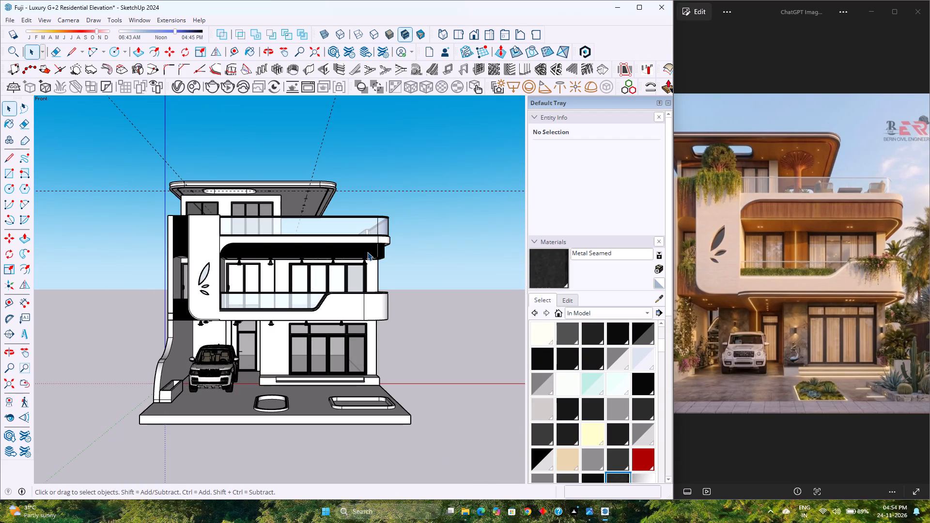
click(5, 388)
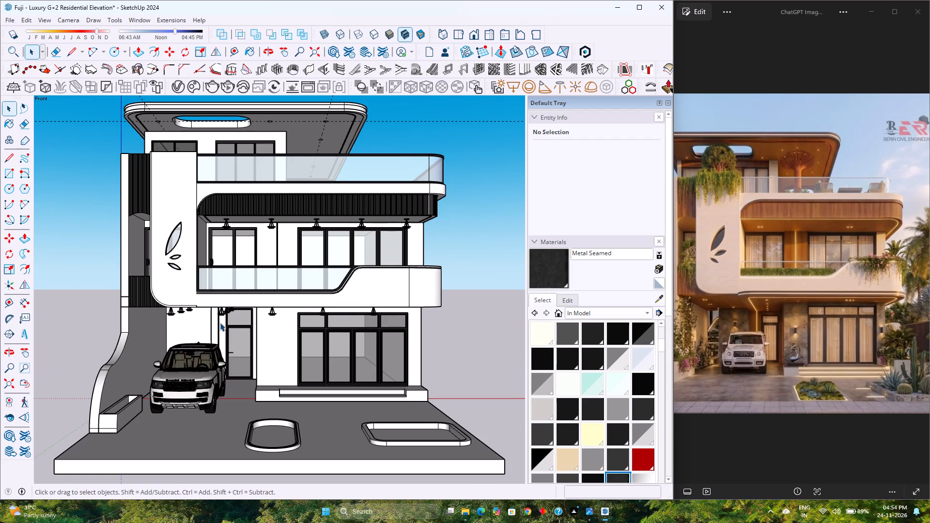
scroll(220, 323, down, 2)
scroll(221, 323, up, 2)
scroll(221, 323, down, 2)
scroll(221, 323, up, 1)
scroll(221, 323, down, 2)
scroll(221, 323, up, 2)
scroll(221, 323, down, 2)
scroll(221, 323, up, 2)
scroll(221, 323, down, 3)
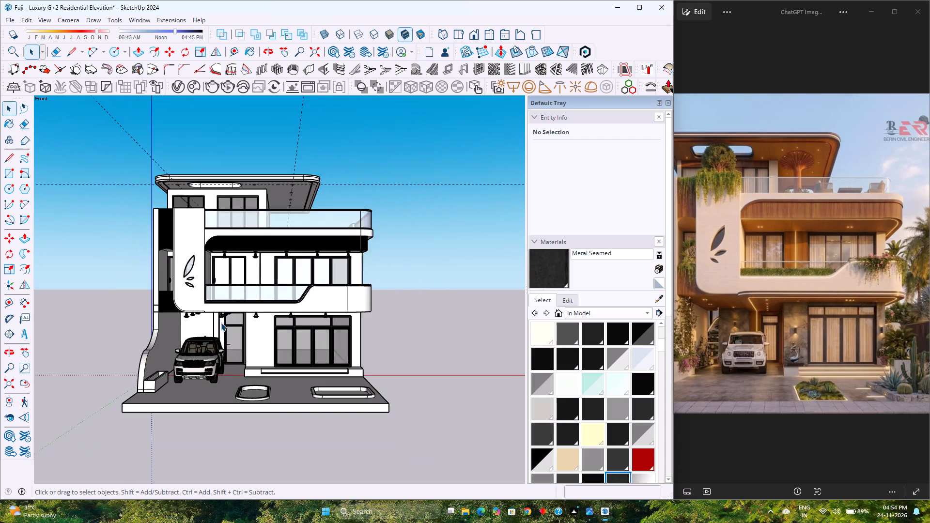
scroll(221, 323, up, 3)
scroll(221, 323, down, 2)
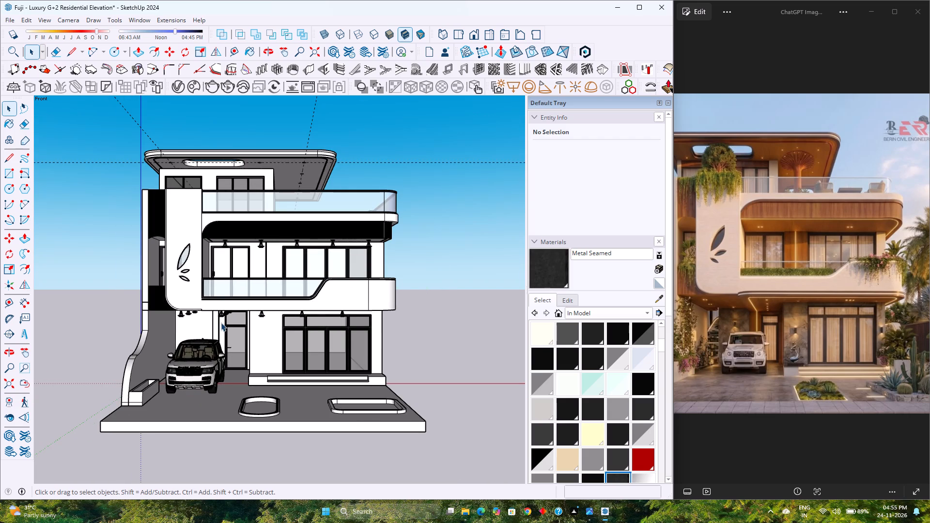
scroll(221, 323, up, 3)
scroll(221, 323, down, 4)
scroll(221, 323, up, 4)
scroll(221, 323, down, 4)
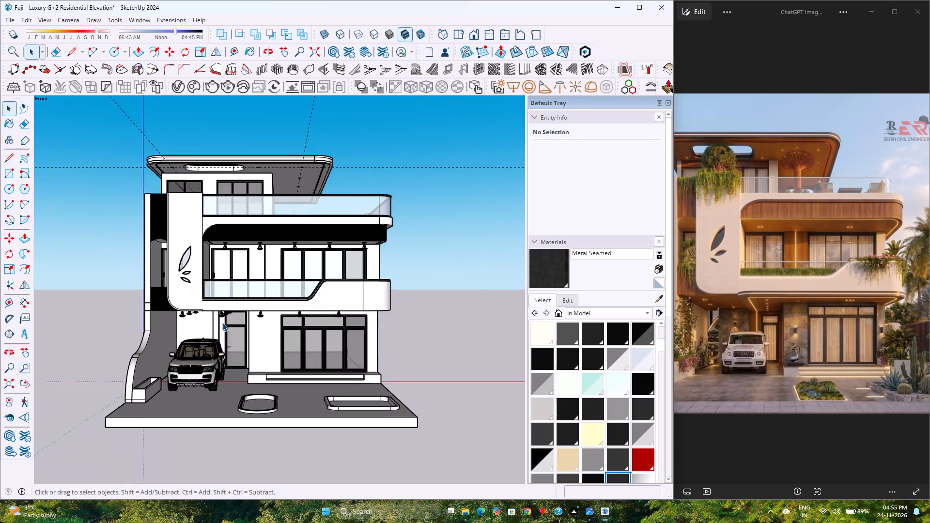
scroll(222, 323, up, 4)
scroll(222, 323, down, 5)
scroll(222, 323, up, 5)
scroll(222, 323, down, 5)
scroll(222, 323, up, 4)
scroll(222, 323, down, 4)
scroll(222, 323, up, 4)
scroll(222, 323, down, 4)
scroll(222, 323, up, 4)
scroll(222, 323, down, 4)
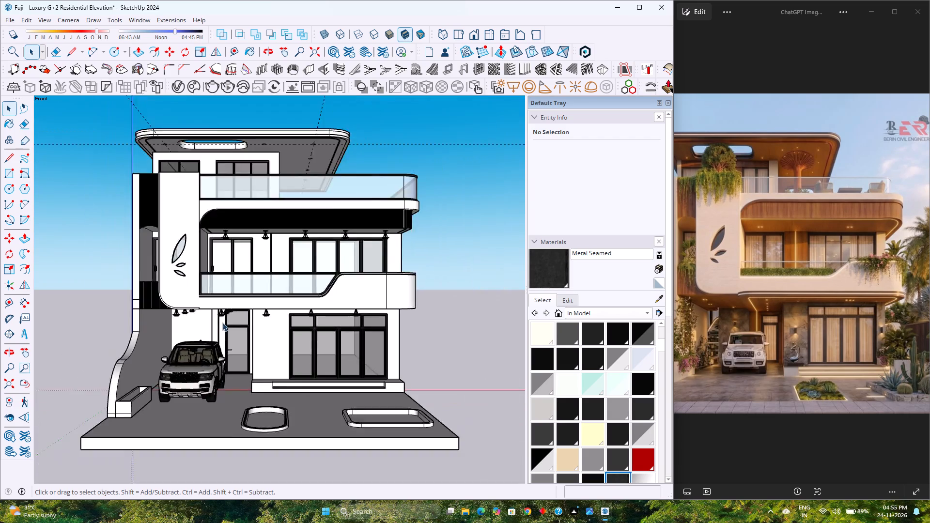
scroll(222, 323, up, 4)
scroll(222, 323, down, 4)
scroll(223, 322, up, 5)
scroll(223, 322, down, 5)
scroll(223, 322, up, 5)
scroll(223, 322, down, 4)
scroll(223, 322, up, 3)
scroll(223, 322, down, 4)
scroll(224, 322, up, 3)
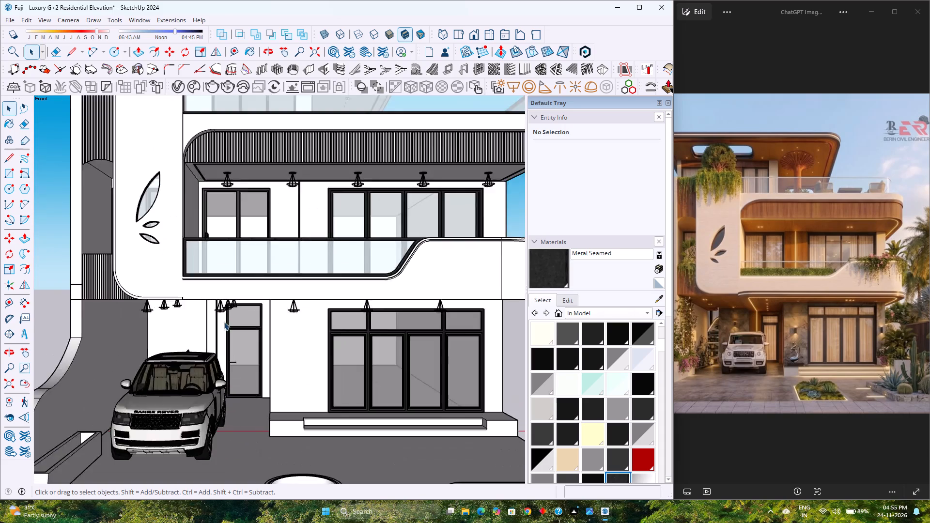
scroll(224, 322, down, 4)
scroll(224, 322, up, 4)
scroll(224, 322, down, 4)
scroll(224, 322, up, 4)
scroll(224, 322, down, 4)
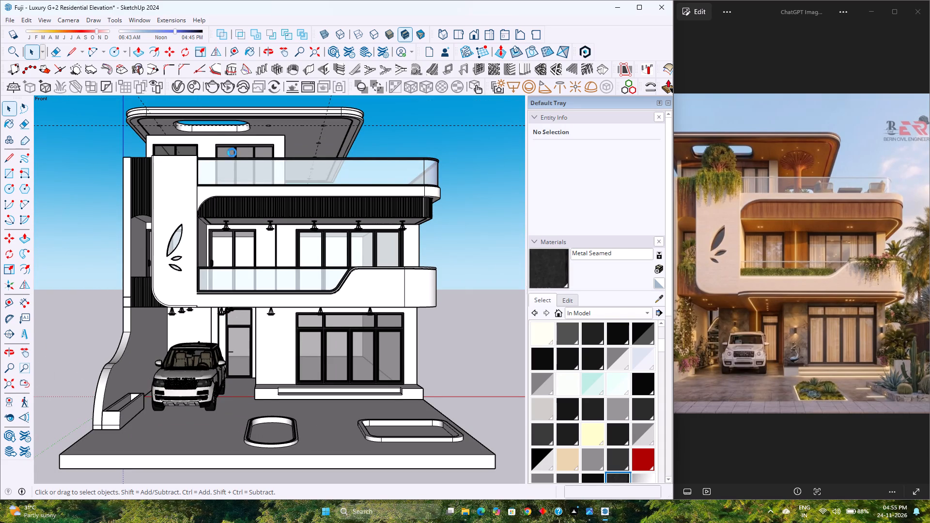
Start an interactive V-Ray render of the front view and check the rendered house in the frame buffer.
click(231, 85)
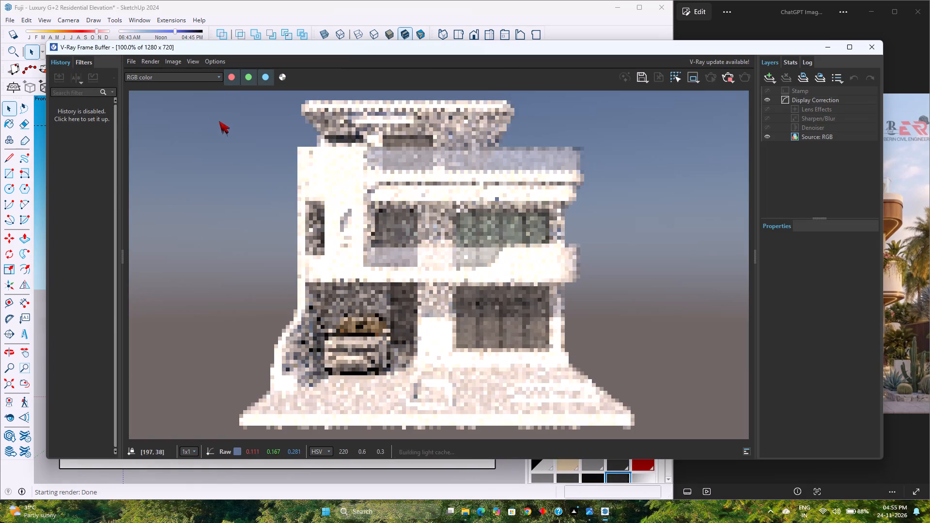
scroll(447, 252, up, 1)
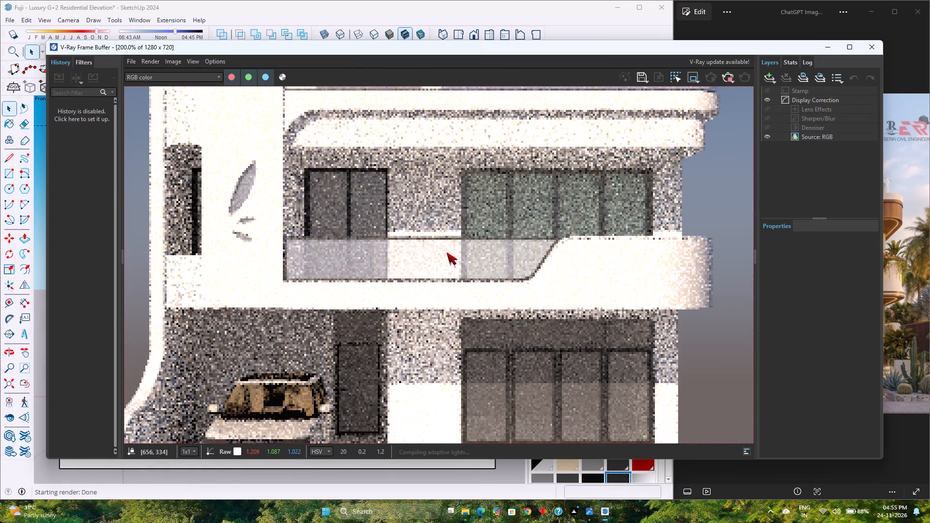
scroll(447, 252, down, 1)
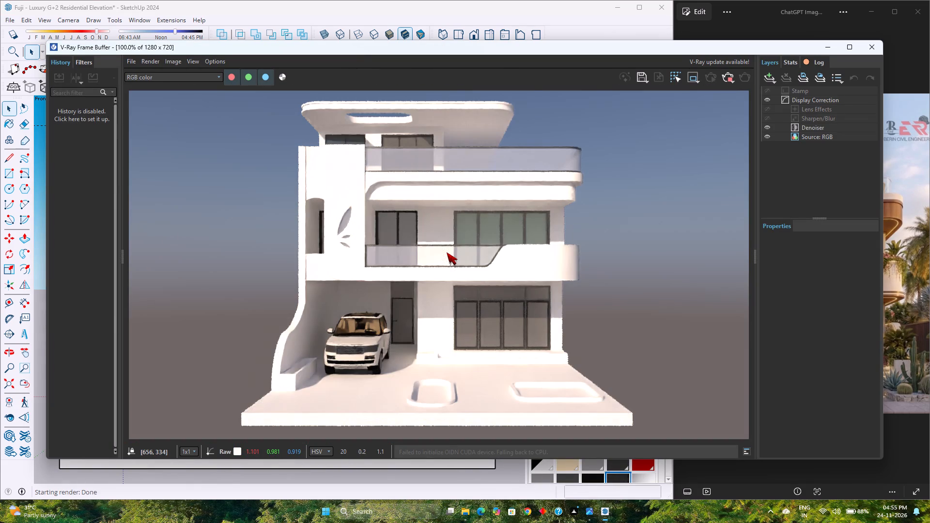
scroll(447, 252, down, 2)
scroll(447, 252, up, 2)
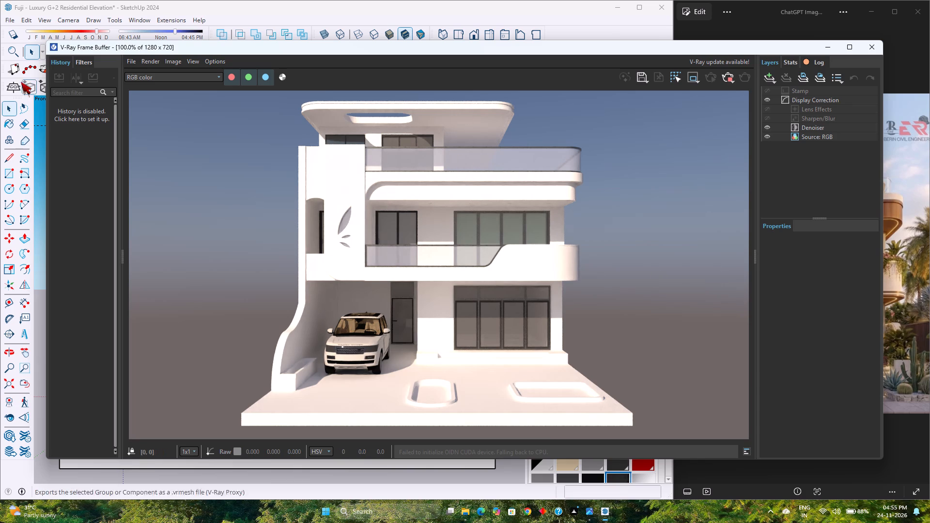
Try evening, afternoon and morning sun times in the live render, settling on early morning shortly after sunrise.
drag(174, 31, 205, 31)
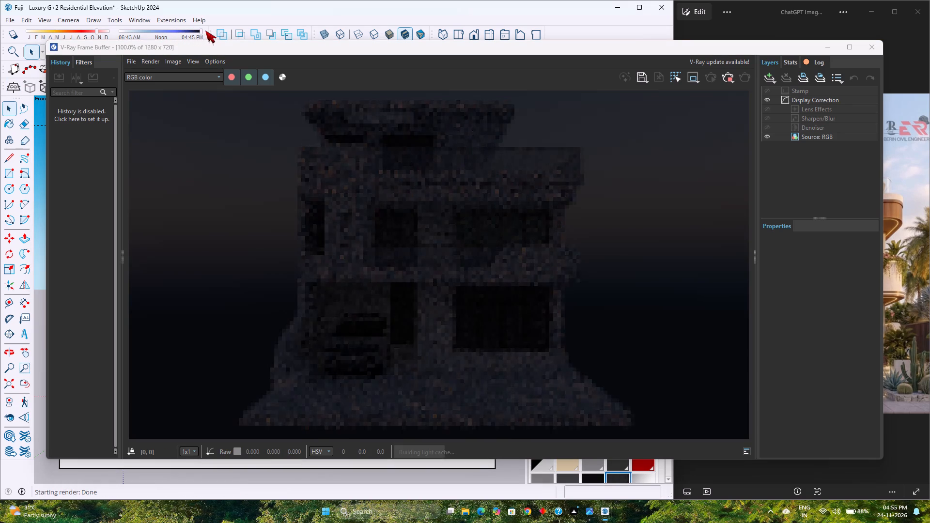
drag(205, 31, 188, 29)
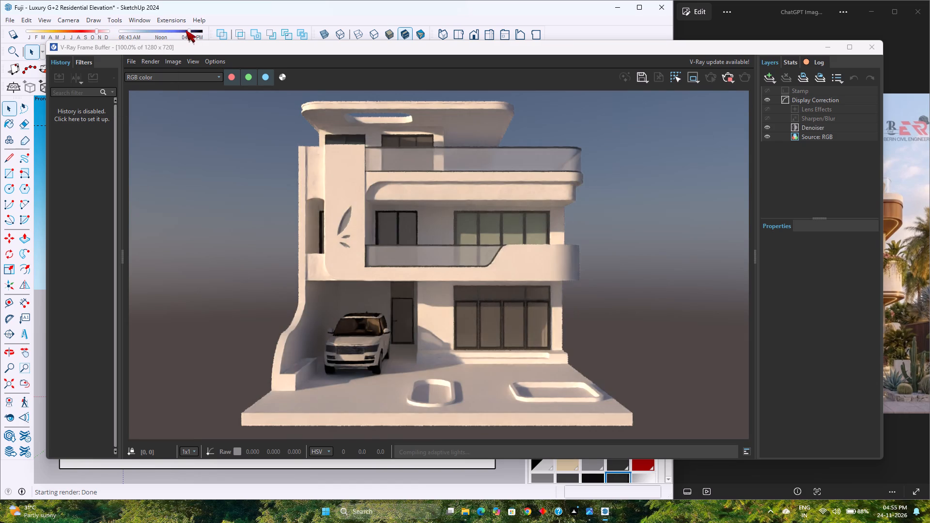
drag(188, 30, 132, 31)
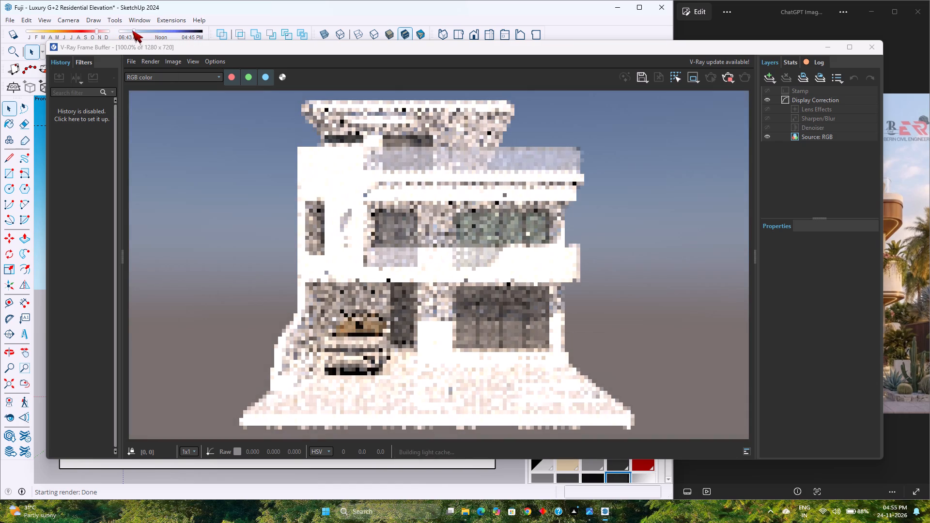
drag(132, 31, 124, 32)
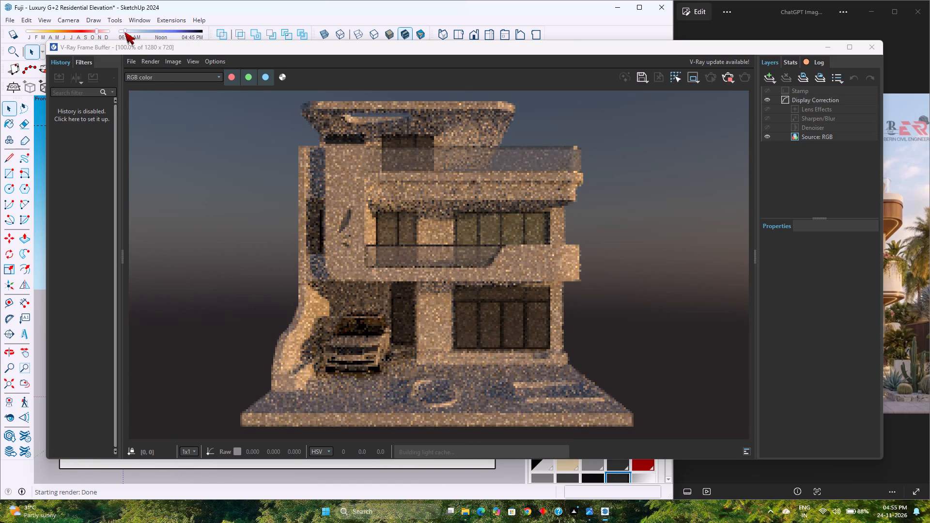
drag(124, 32, 132, 33)
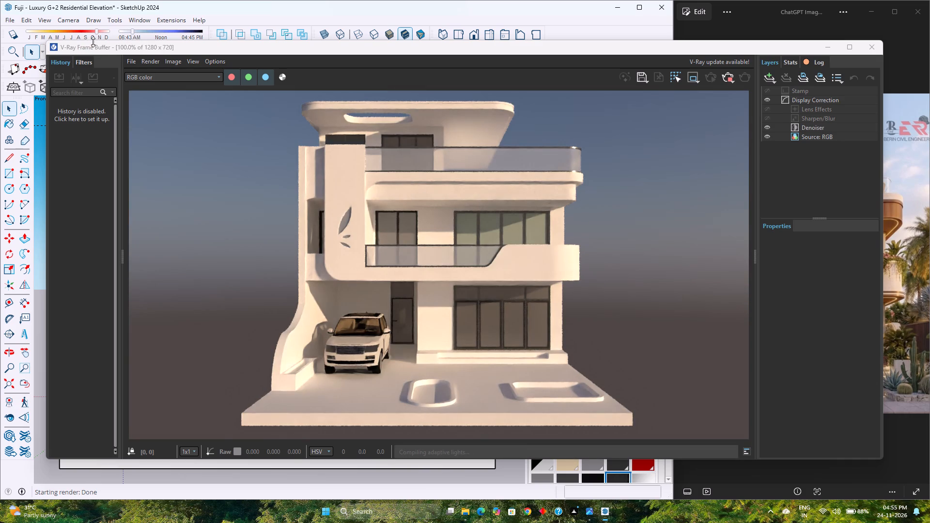
Try sun dates across the year in the live render, settling between the October and November marks.
drag(98, 29, 103, 31)
drag(96, 31, 108, 35)
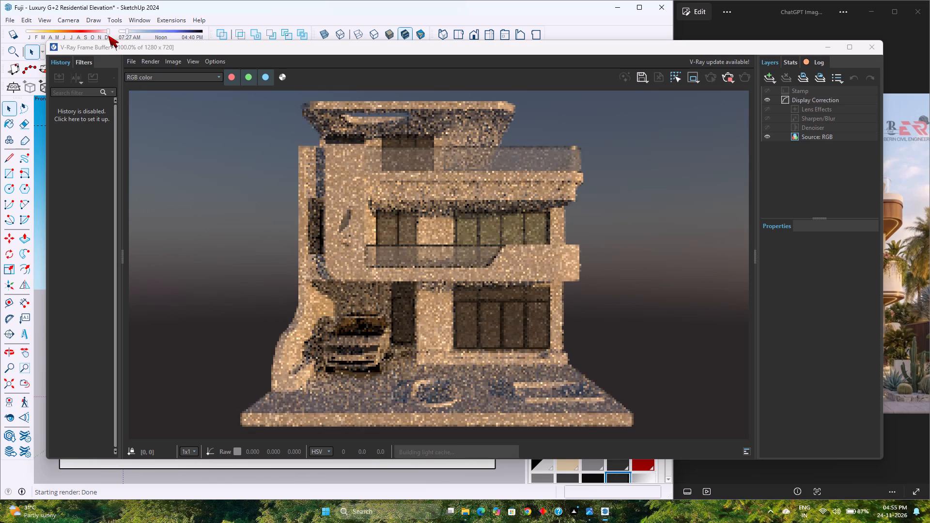
drag(108, 35, 102, 33)
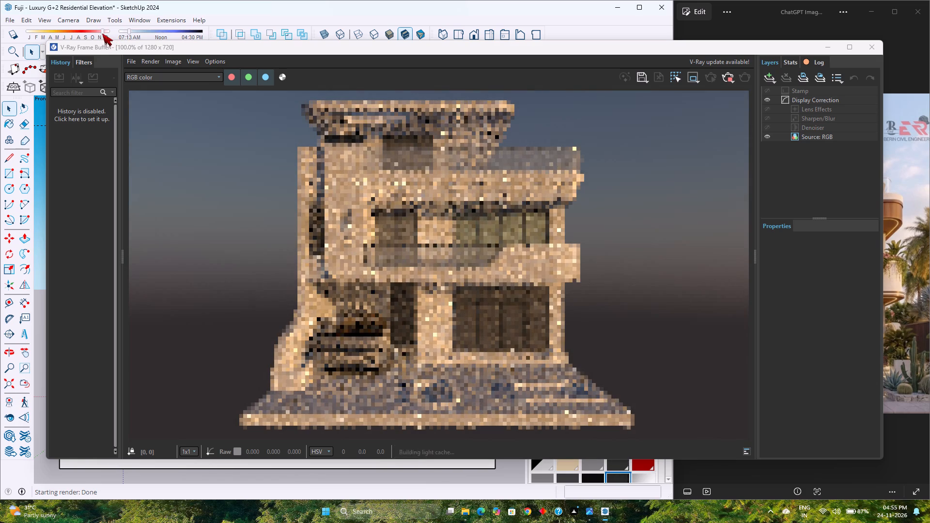
drag(102, 33, 69, 31)
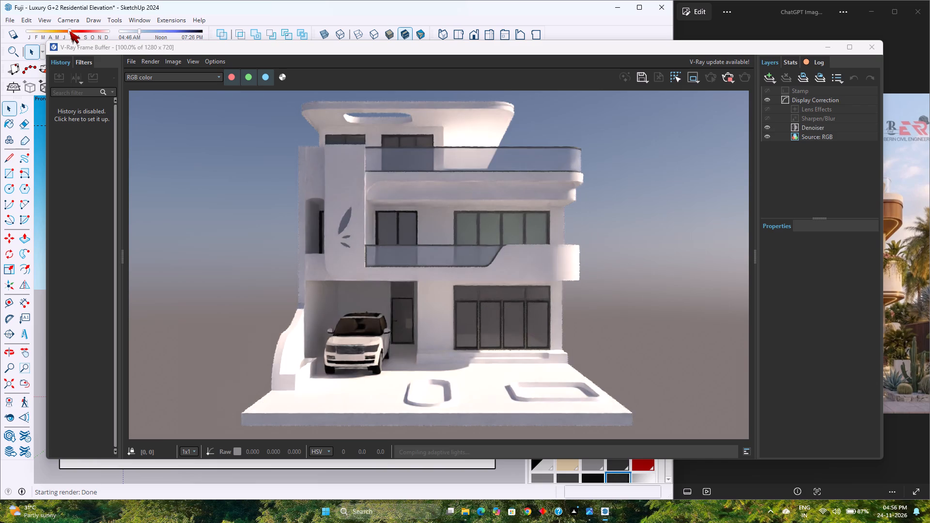
drag(69, 31, 60, 38)
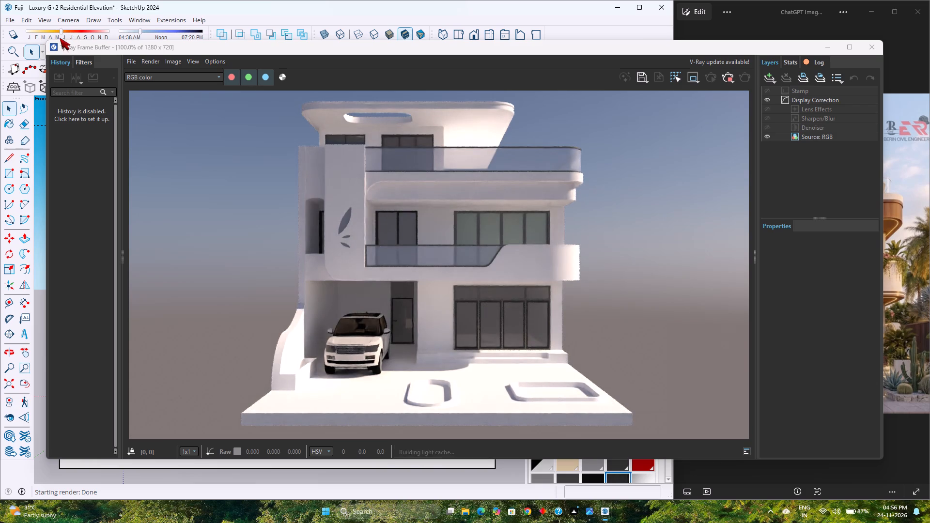
drag(60, 38, 31, 43)
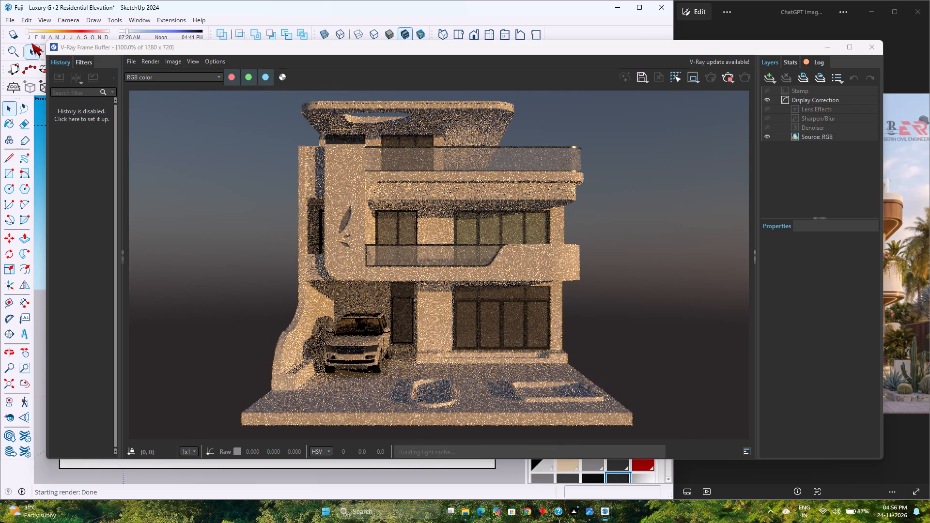
drag(31, 43, 91, 34)
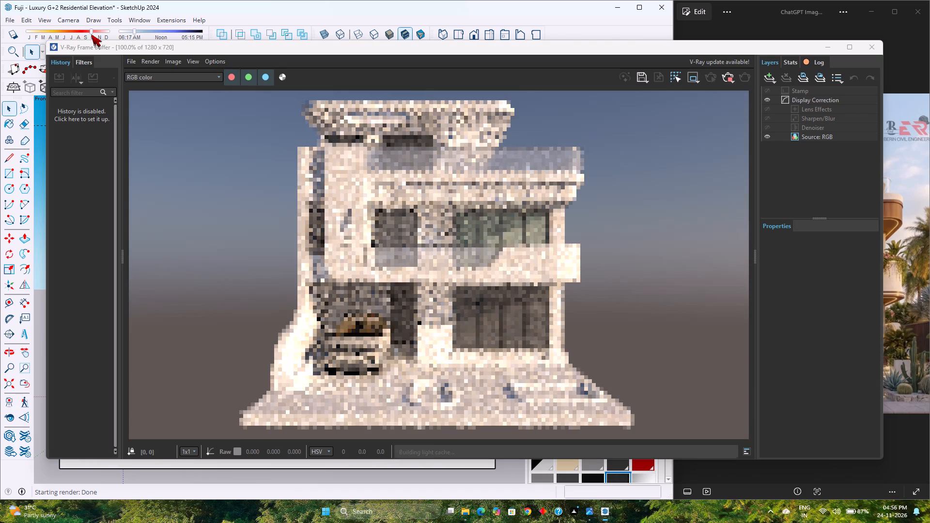
drag(91, 34, 104, 32)
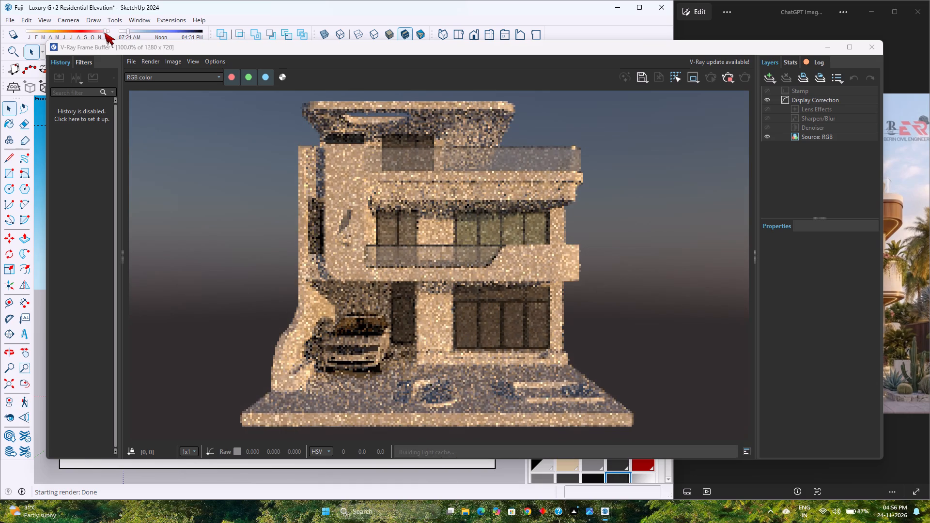
drag(104, 32, 95, 36)
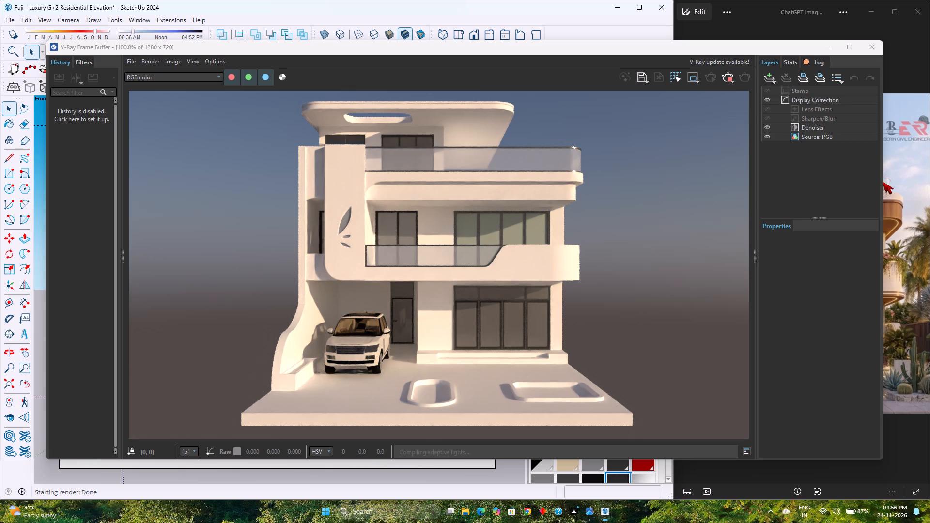
Narrow the V-Ray Frame Buffer window to uncover the reference image beside it.
drag(885, 182, 673, 194)
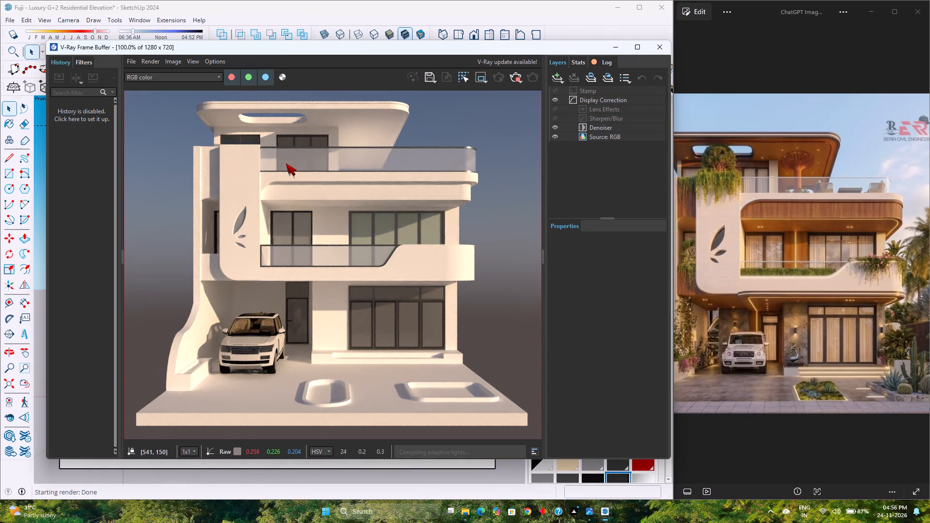
Fine-tune the early-morning sun time for the live render.
click(134, 31)
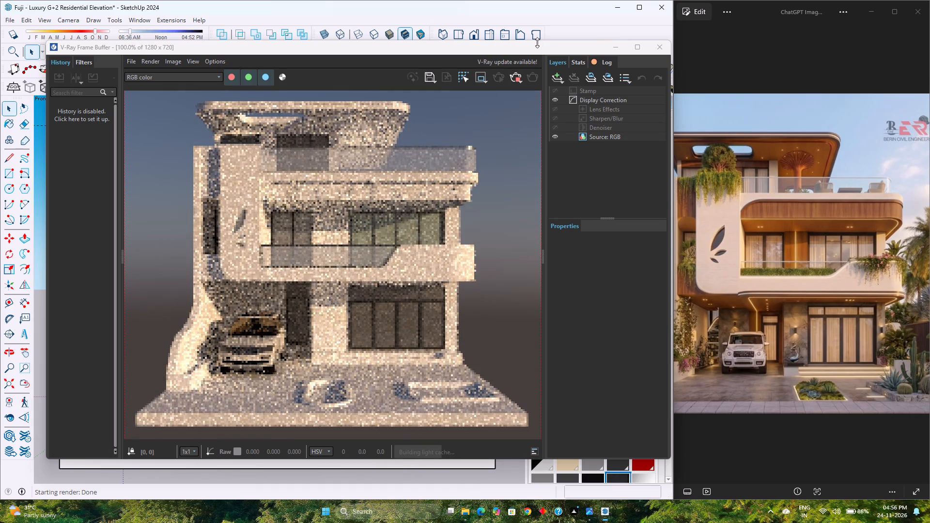
Examine the rendered facade's lighting and shadows up close and as a whole, comparing it with the reference image.
scroll(329, 241, down, 3)
scroll(330, 241, up, 3)
scroll(330, 241, down, 3)
scroll(330, 241, up, 4)
scroll(329, 243, down, 3)
scroll(326, 246, up, 3)
scroll(326, 246, down, 3)
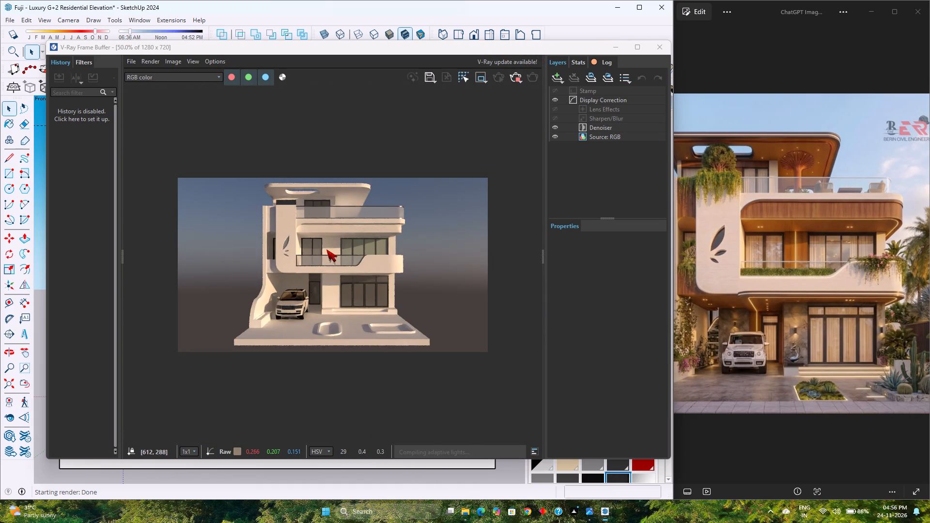
scroll(326, 249, up, 3)
scroll(327, 251, down, 3)
scroll(327, 251, up, 3)
scroll(327, 251, down, 2)
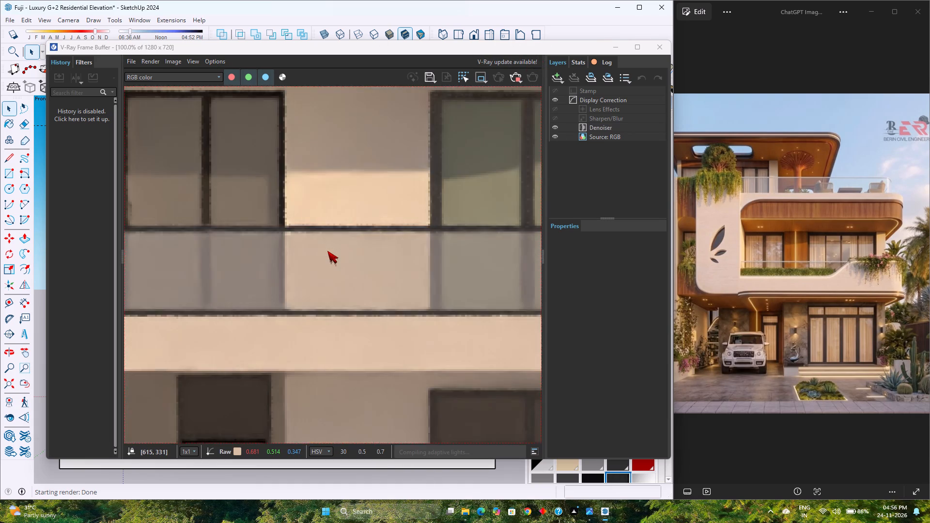
scroll(327, 251, down, 1)
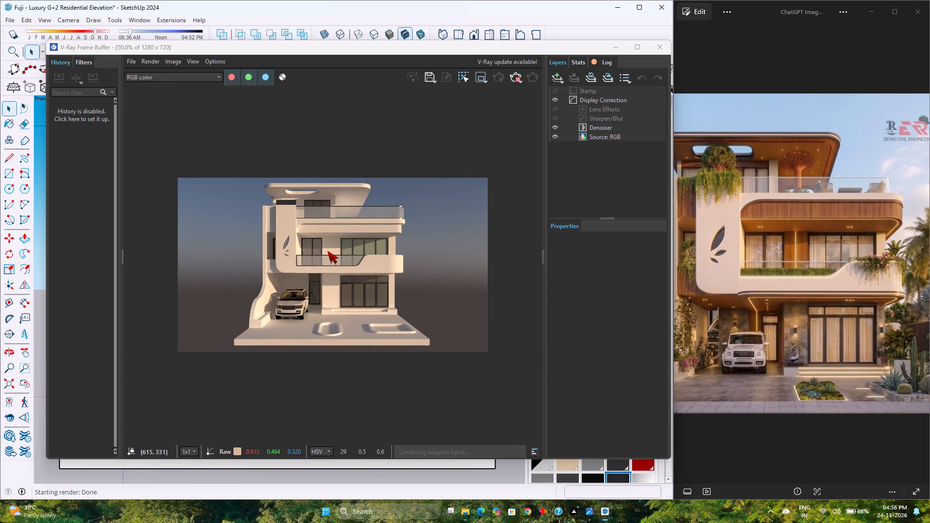
scroll(327, 251, up, 3)
scroll(327, 251, down, 3)
scroll(327, 251, up, 3)
scroll(327, 251, down, 3)
scroll(327, 251, up, 3)
scroll(327, 251, down, 3)
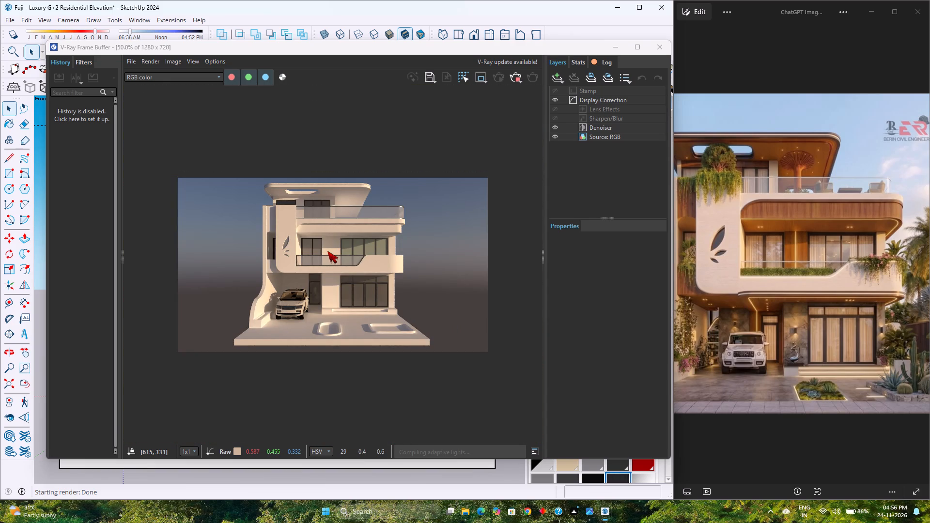
scroll(327, 251, up, 3)
scroll(327, 251, down, 4)
scroll(327, 251, up, 3)
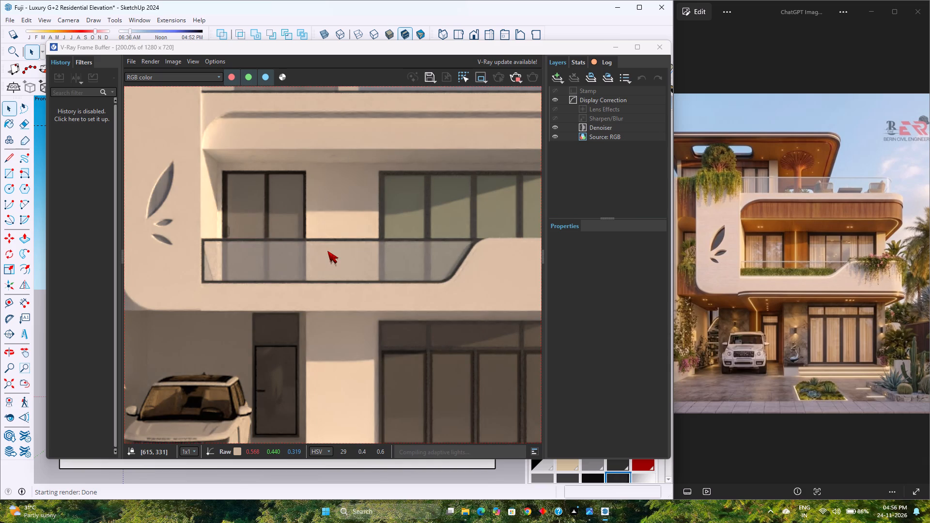
scroll(327, 251, up, 1)
scroll(327, 251, down, 3)
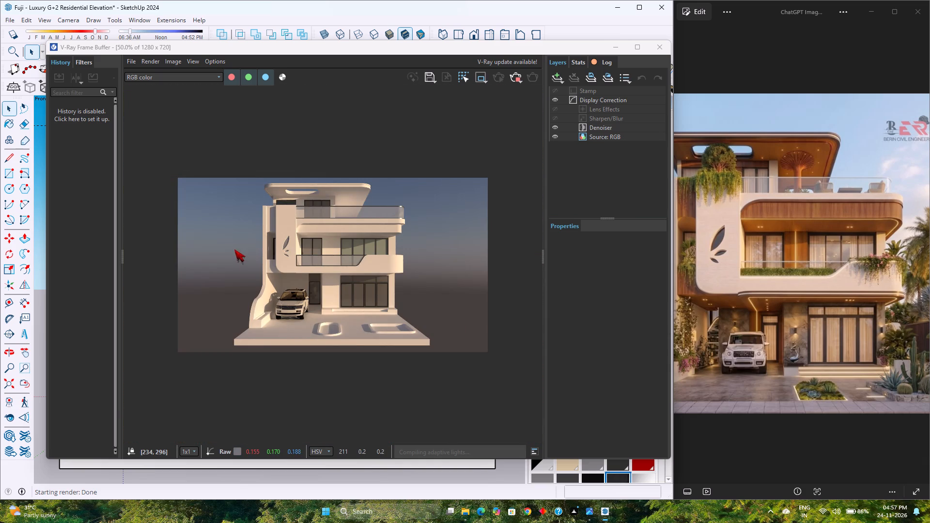
scroll(301, 269, up, 4)
scroll(301, 269, down, 2)
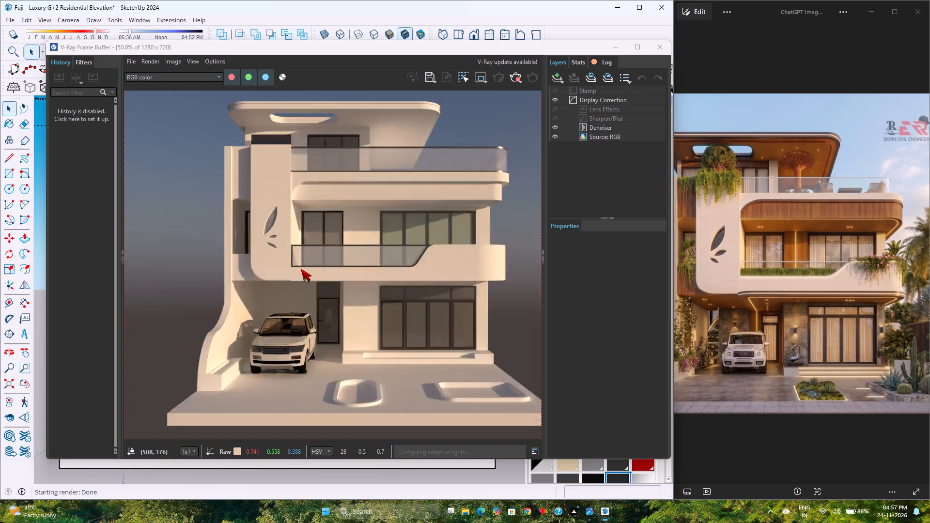
scroll(301, 269, down, 2)
scroll(301, 269, up, 3)
scroll(301, 269, down, 1)
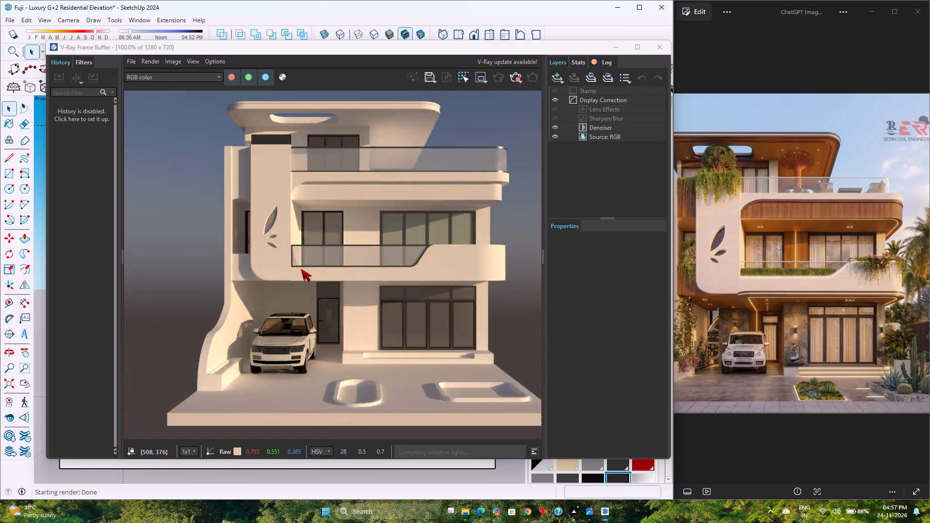
Examine the rendered facade up close and as a whole against the reference image, then put the frame buffer away.
scroll(301, 269, down, 1)
scroll(284, 271, up, 4)
scroll(284, 271, down, 1)
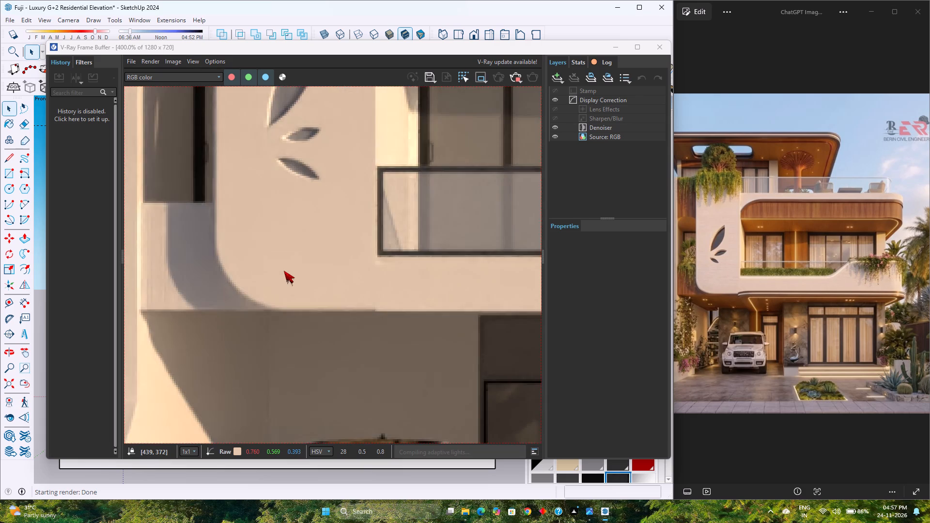
scroll(284, 271, down, 3)
scroll(279, 246, up, 1)
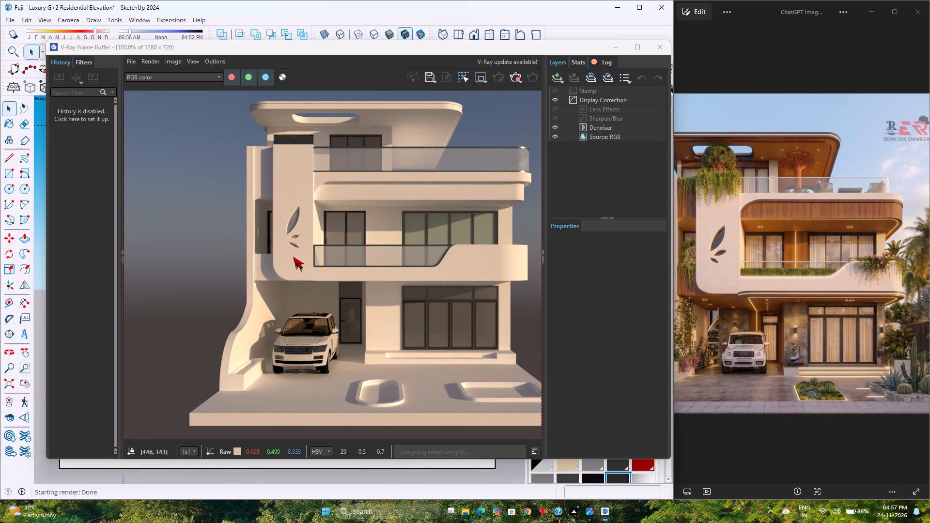
scroll(388, 280, up, 2)
scroll(388, 280, down, 2)
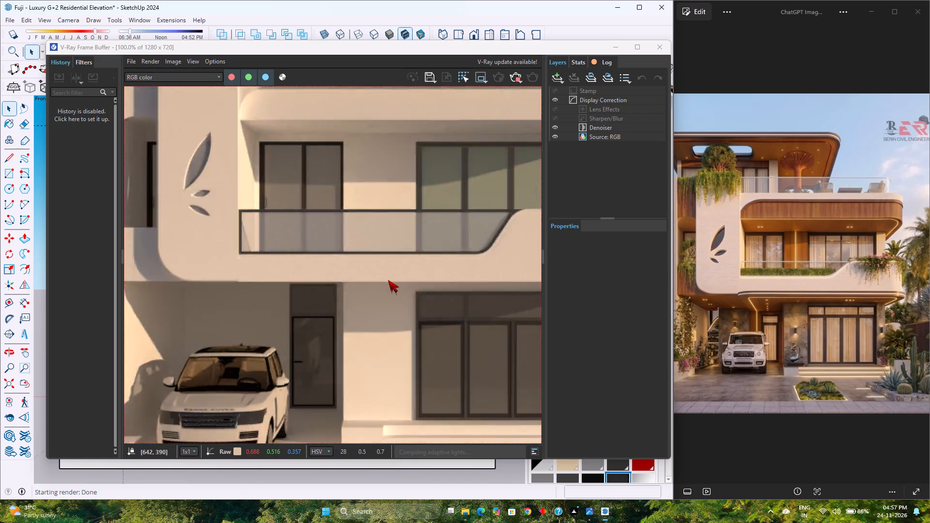
scroll(388, 280, down, 1)
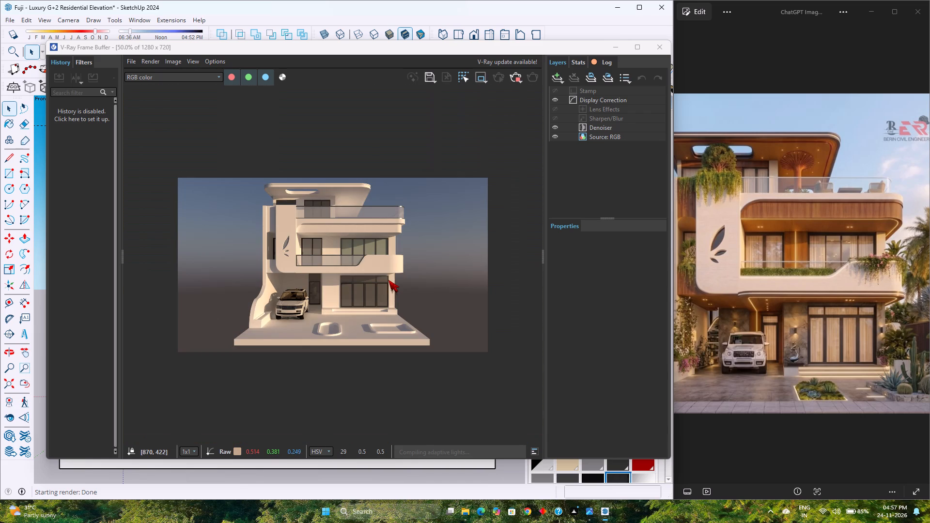
click(617, 49)
Open the nested group of the white first-floor balcony fascia for editing.
scroll(250, 318, up, 2)
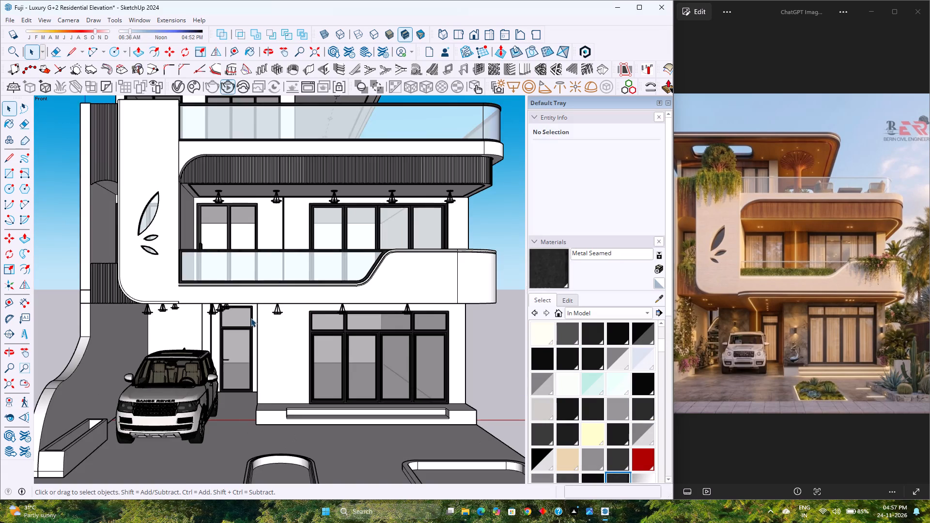
scroll(252, 318, up, 2)
double_click(270, 285)
scroll(269, 287, up, 3)
middle_drag(269, 287, 365, 325)
middle_click(365, 325)
double_click(316, 297)
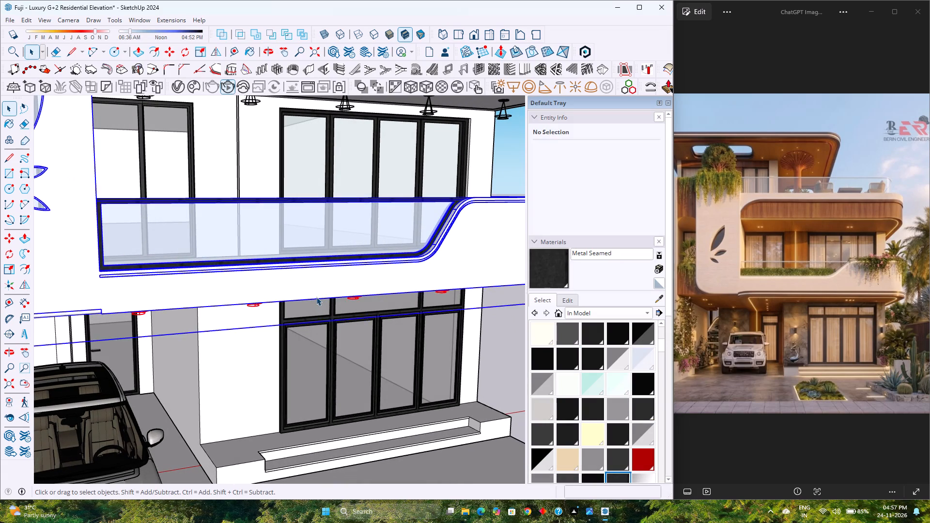
click(316, 298)
double_click(316, 298)
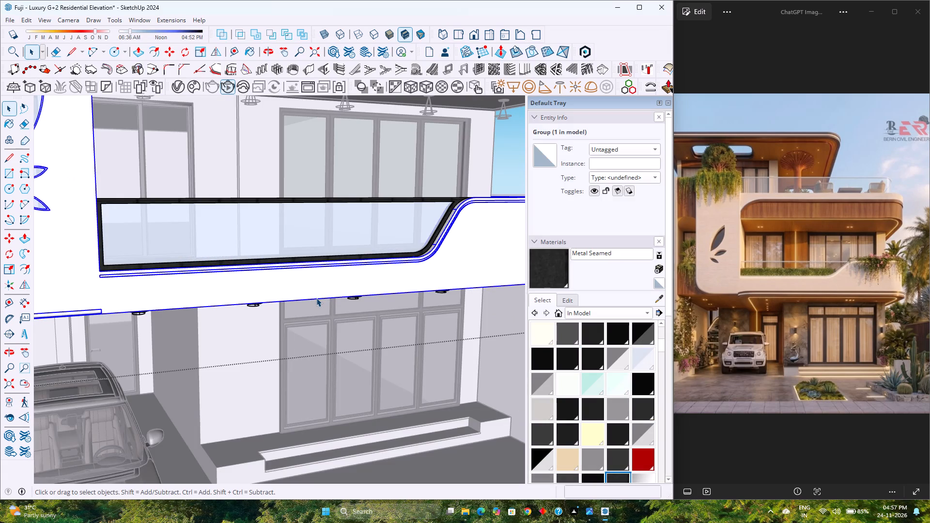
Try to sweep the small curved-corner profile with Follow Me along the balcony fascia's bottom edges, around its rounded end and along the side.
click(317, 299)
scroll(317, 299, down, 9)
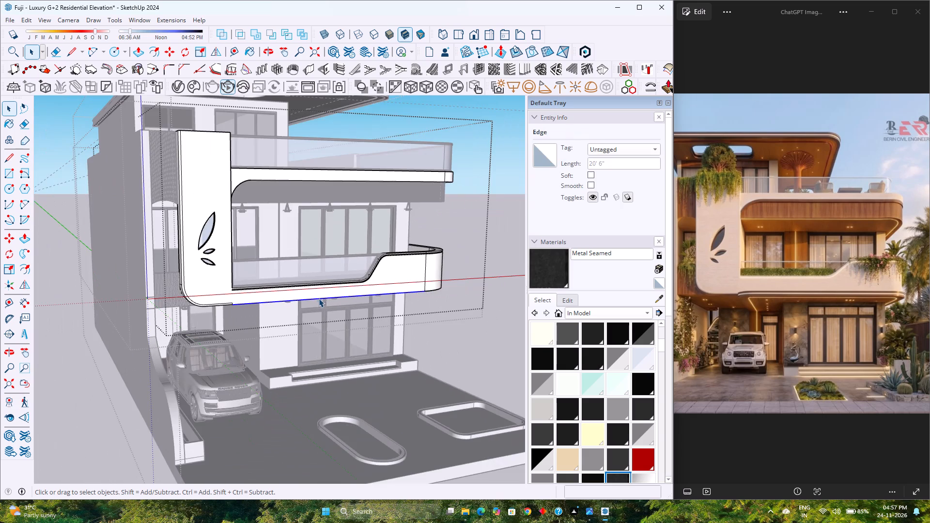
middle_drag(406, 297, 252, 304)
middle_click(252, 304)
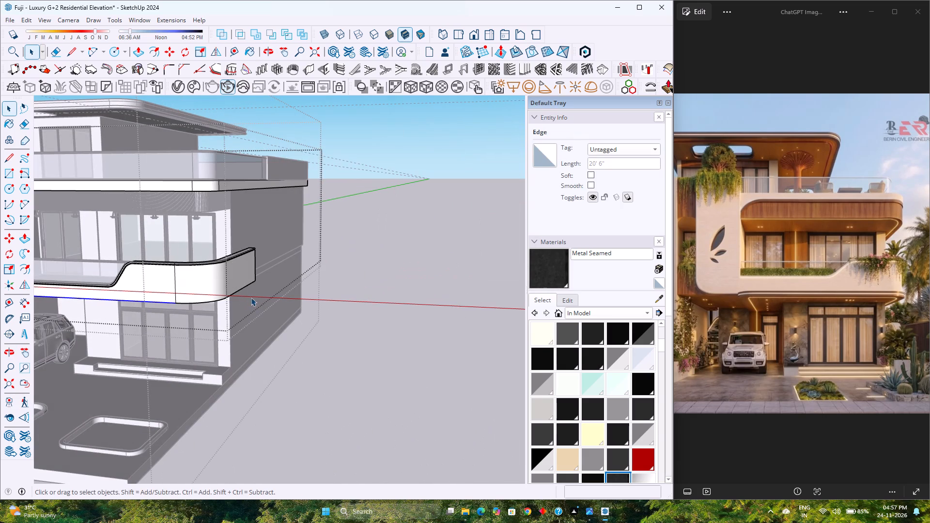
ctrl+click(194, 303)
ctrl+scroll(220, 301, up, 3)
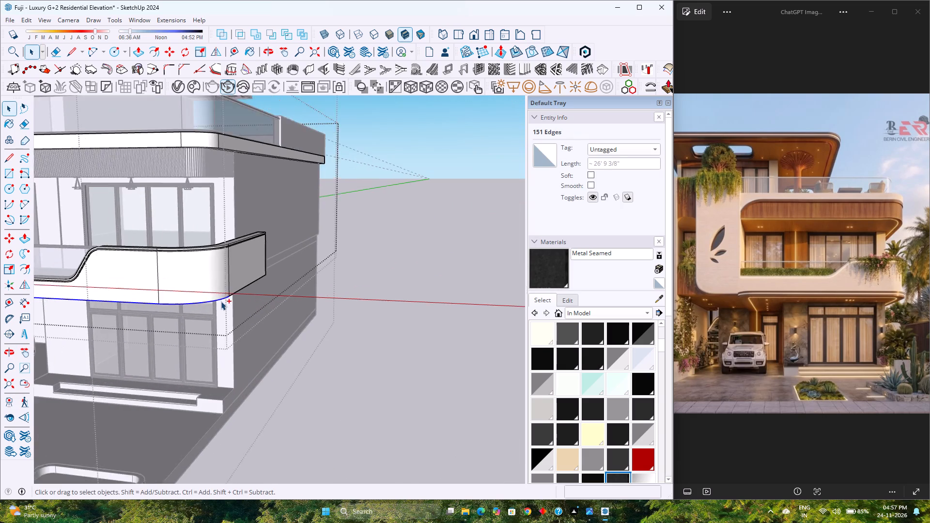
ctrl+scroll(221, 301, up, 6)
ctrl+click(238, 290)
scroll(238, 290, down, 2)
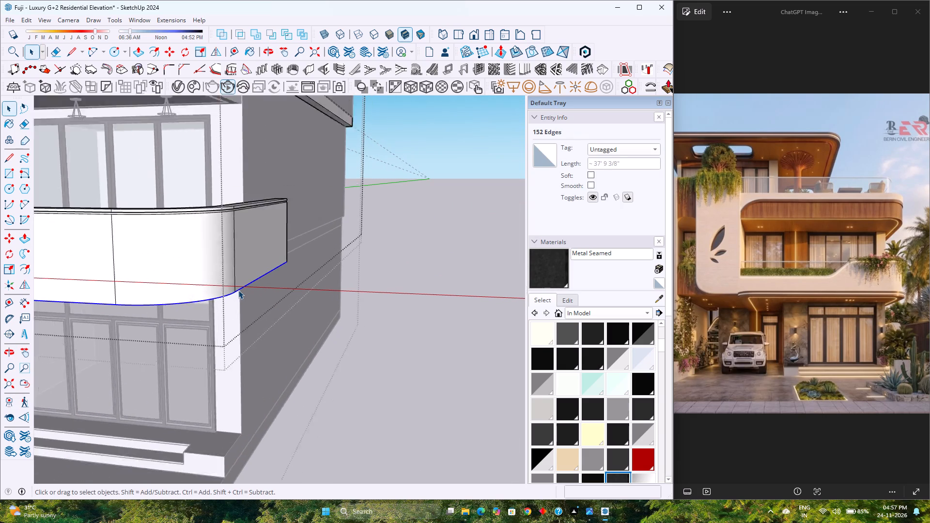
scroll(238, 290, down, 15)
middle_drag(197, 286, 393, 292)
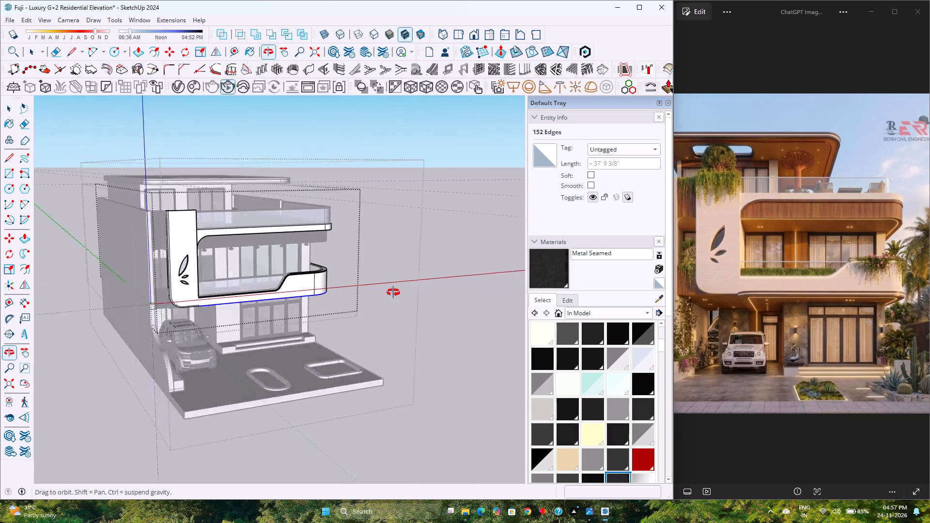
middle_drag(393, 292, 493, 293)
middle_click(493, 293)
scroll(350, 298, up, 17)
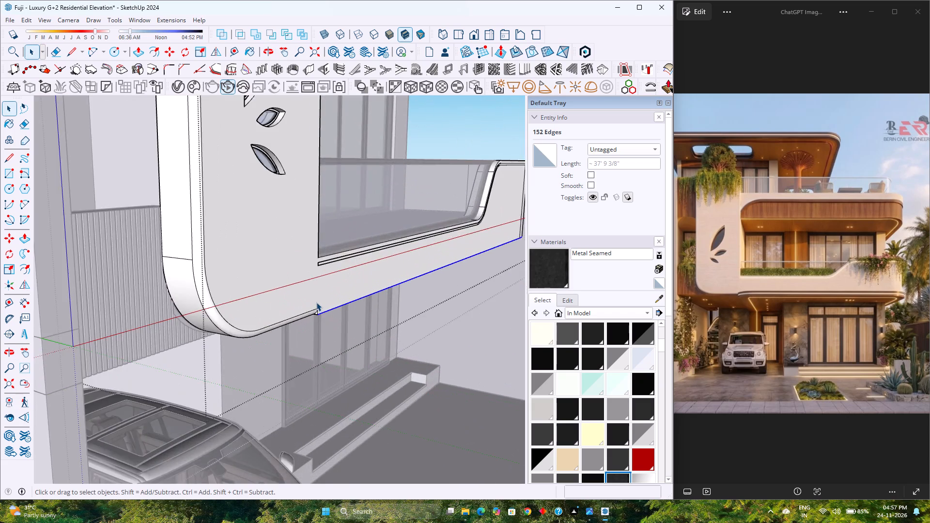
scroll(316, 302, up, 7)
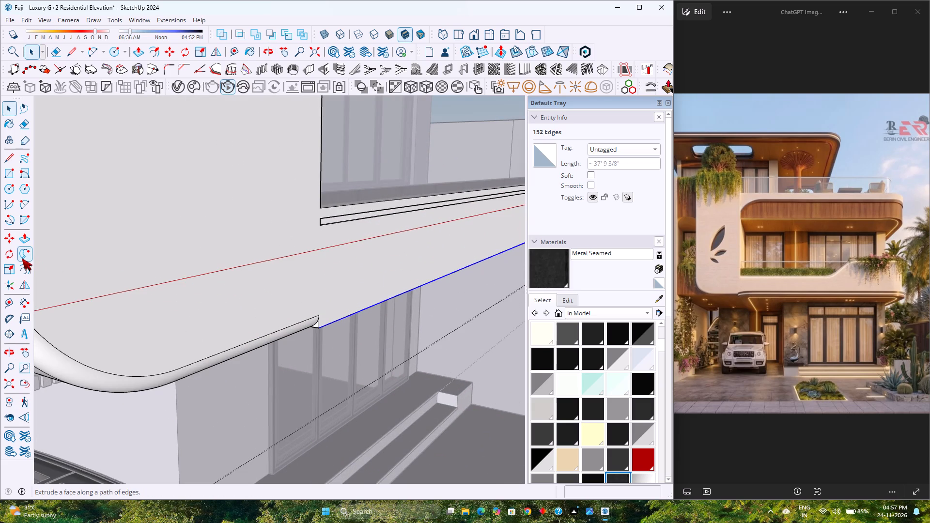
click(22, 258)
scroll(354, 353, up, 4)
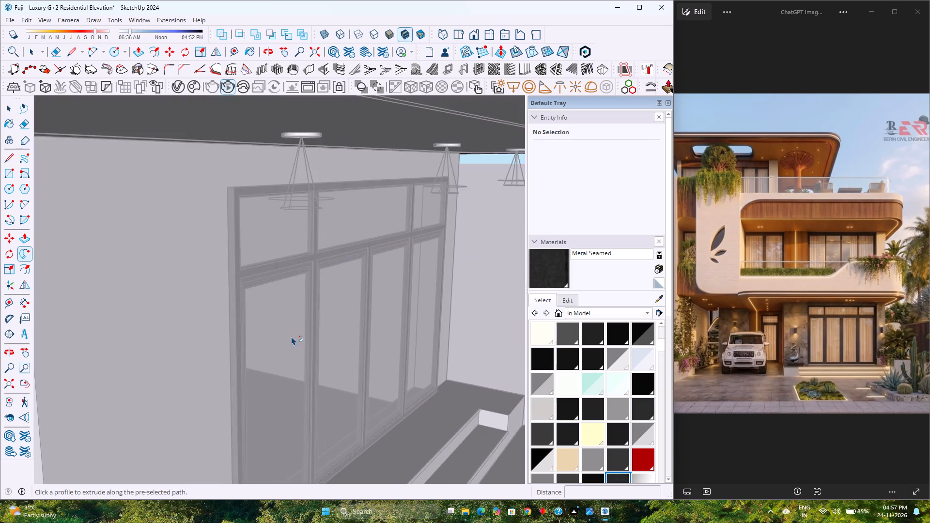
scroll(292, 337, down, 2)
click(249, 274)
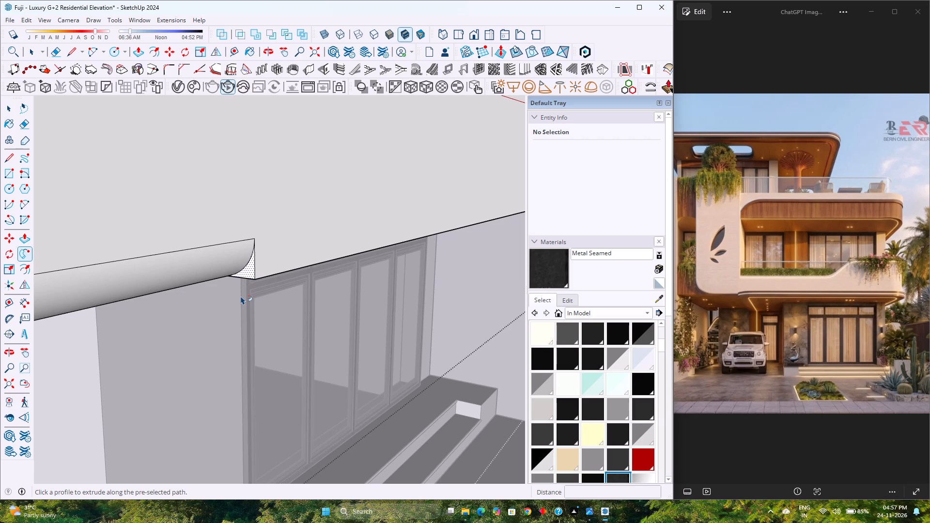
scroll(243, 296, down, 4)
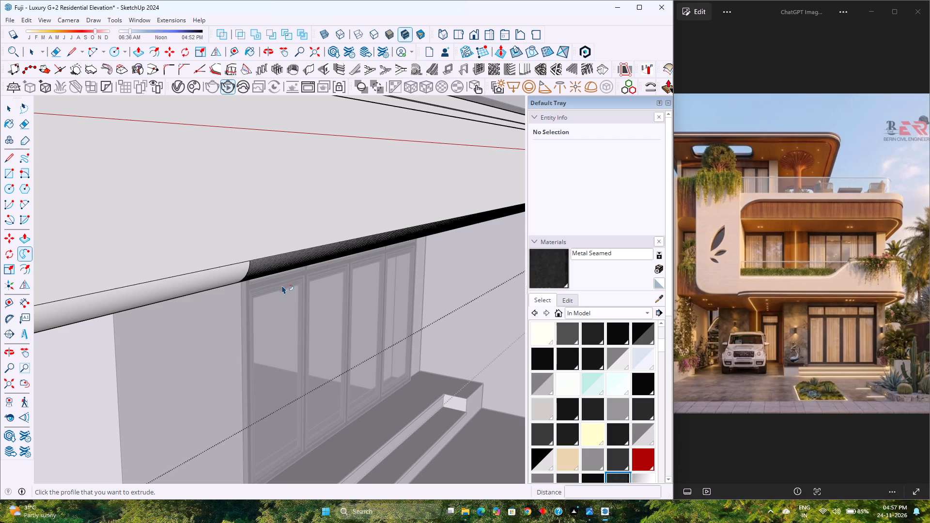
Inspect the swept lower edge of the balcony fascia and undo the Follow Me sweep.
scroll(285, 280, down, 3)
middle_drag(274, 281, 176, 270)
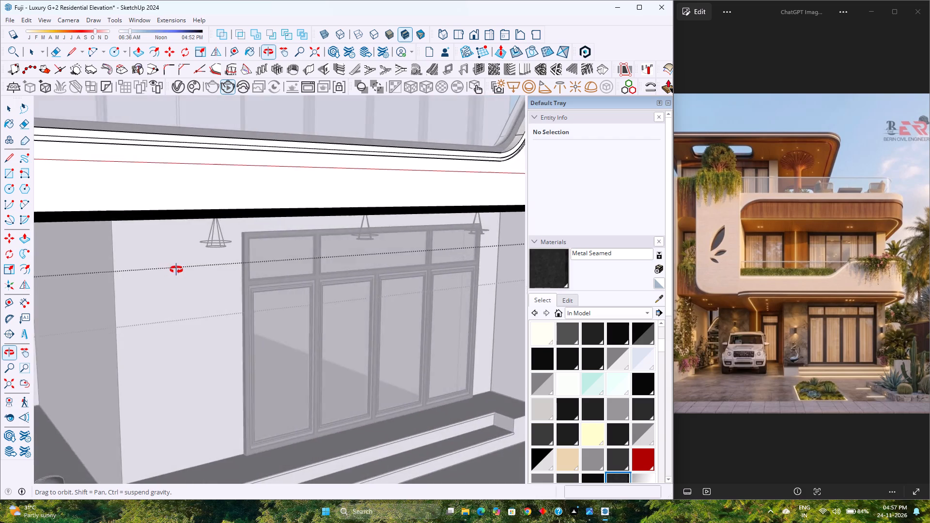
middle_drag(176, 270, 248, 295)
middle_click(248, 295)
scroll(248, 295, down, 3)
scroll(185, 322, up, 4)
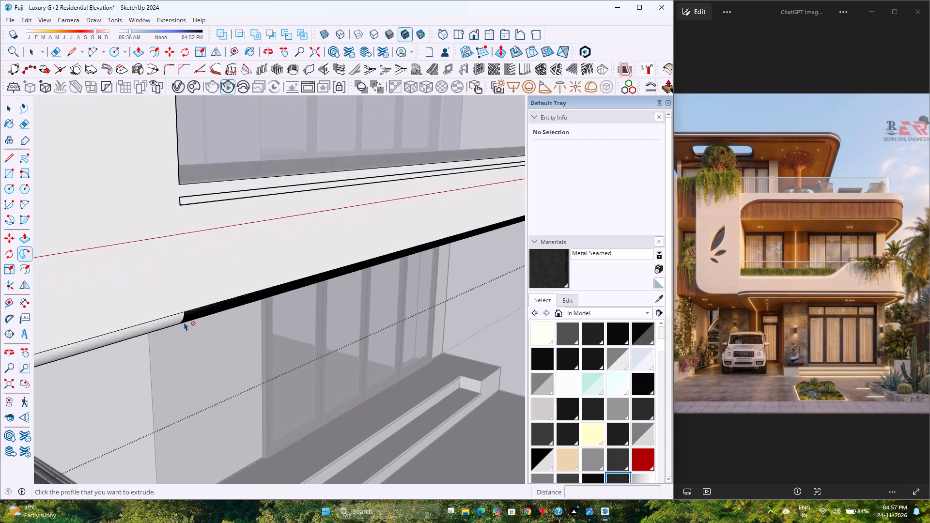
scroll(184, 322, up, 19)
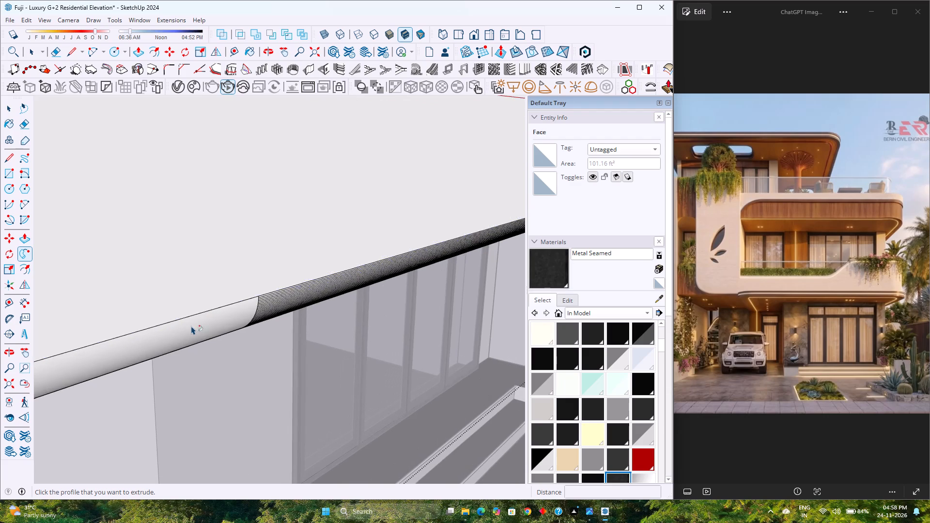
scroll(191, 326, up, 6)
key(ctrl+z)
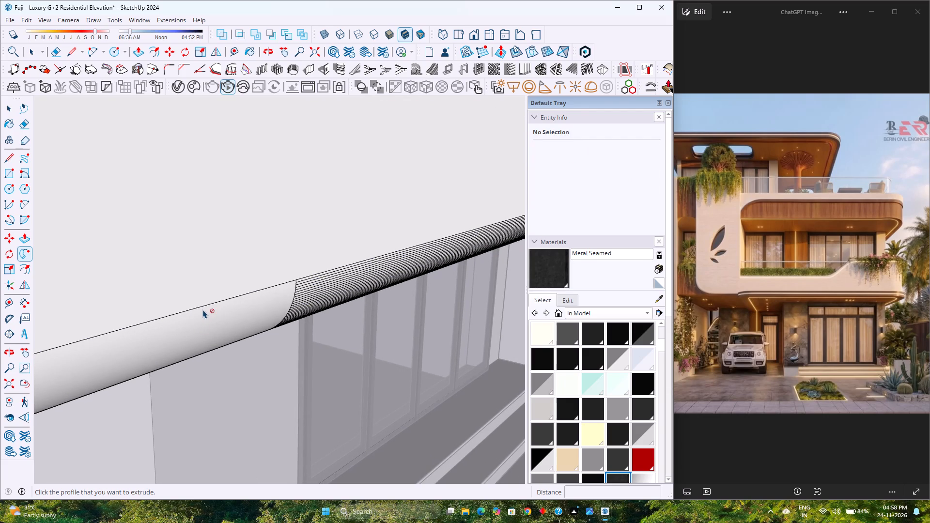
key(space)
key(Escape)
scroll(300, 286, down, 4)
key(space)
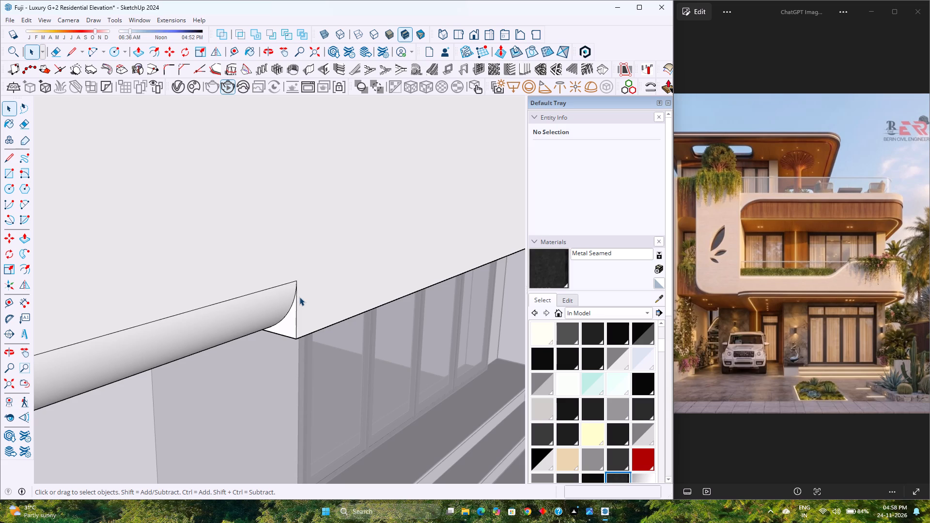
Weld the edges of the curved-corner profile where the rounded lower edge of the fascia ends.
click(290, 302)
scroll(290, 302, up, 2)
double_click(290, 302)
scroll(290, 302, up, 2)
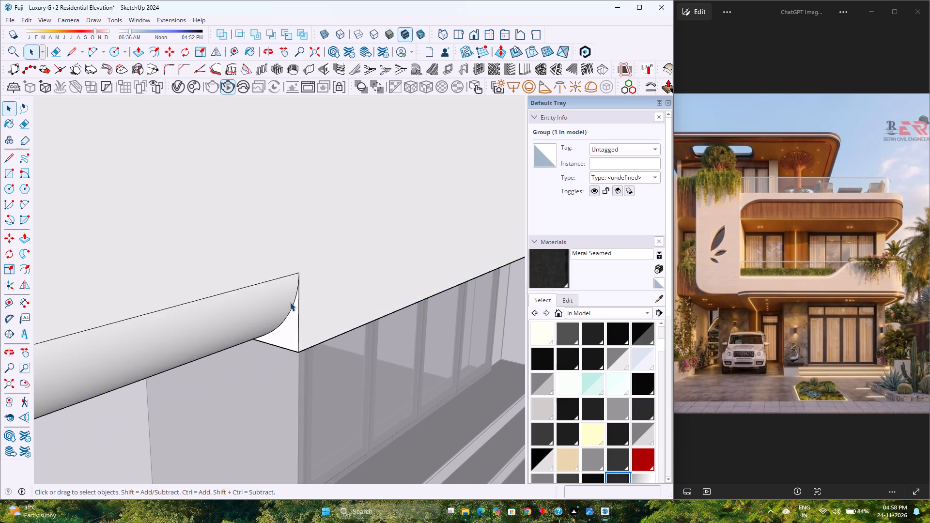
scroll(290, 302, up, 3)
click(296, 299)
double_click(296, 299)
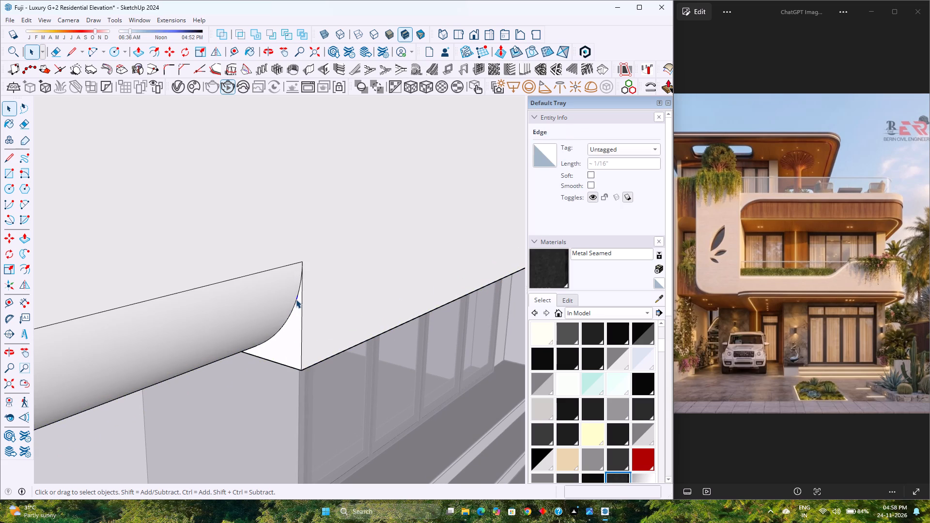
middle_drag(292, 307, 403, 183)
middle_drag(233, 339, 226, 336)
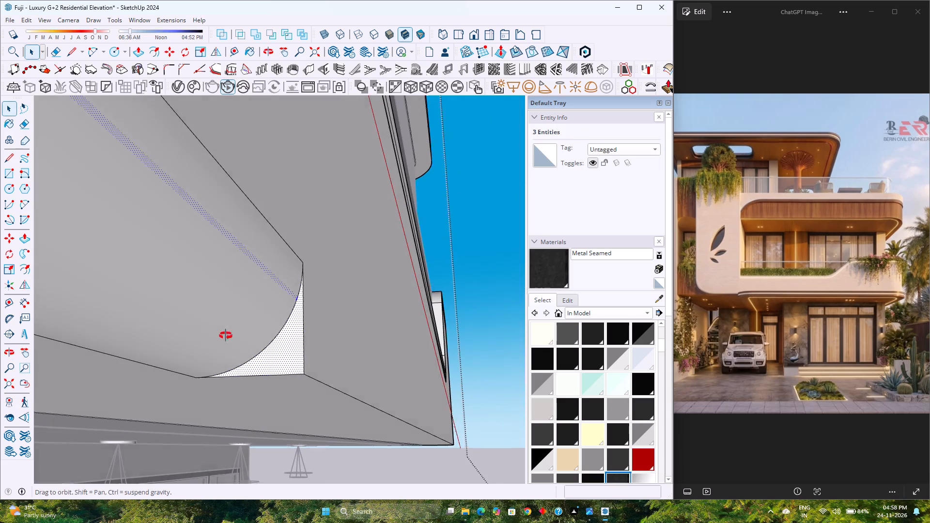
middle_drag(226, 336, 221, 329)
scroll(221, 329, down, 2)
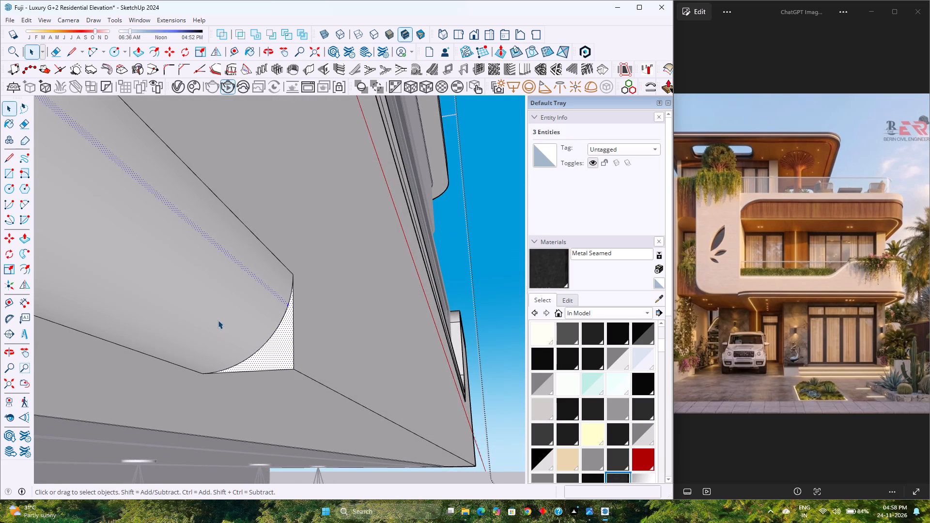
drag(124, 224, 330, 417)
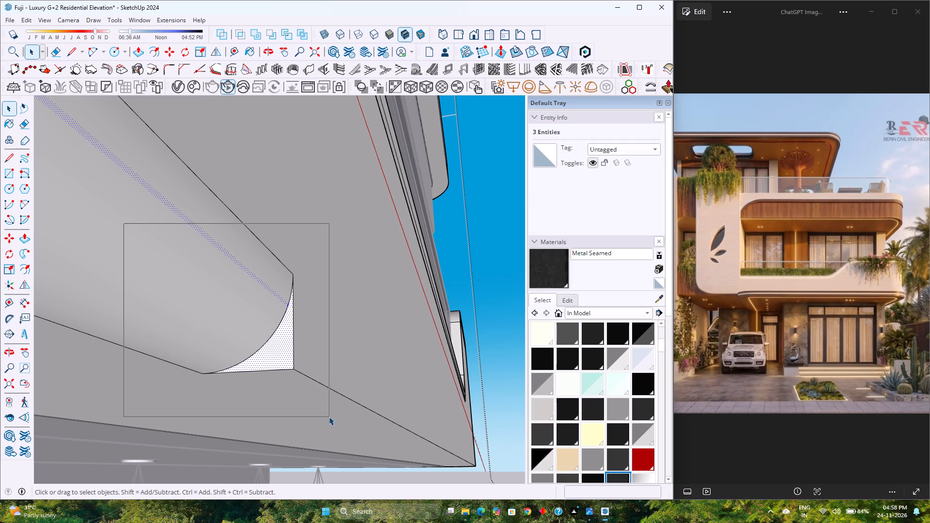
scroll(268, 356, up, 3)
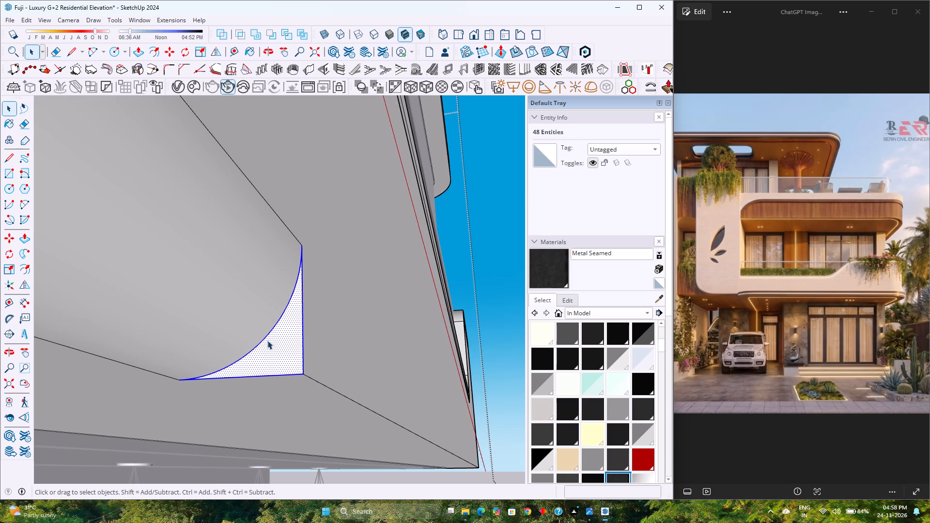
right_click(266, 337)
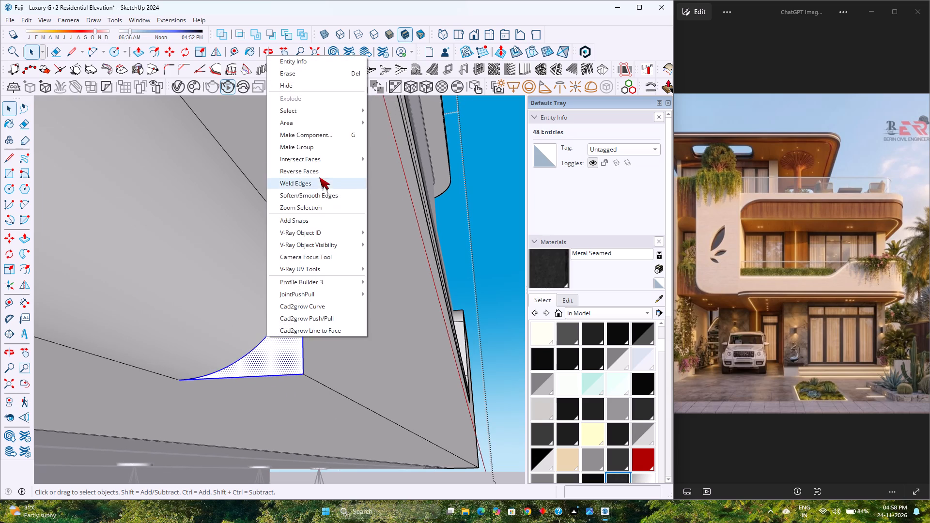
click(318, 186)
Sweep the curved-corner profile with Follow Me along the balcony fascia's front bottom edge, around its rounded corner and along the side.
click(318, 381)
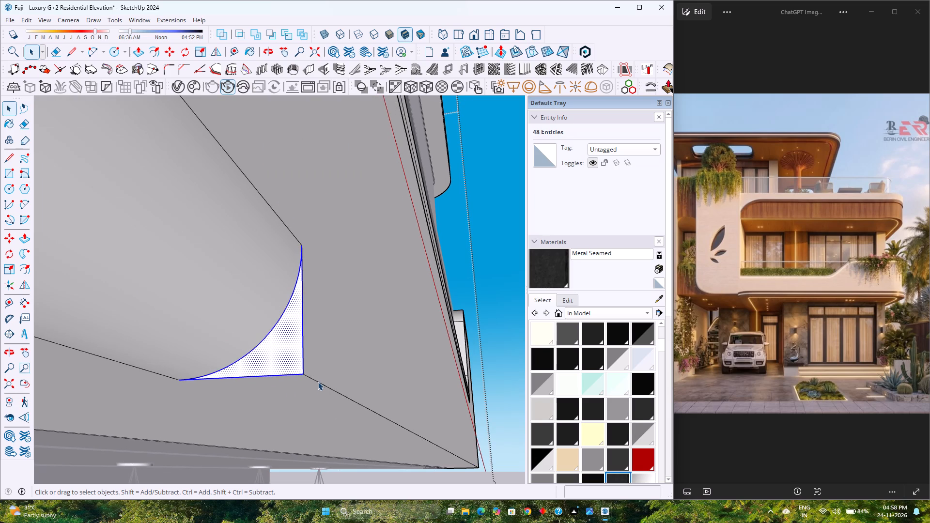
scroll(302, 369, down, 4)
middle_drag(300, 369, 144, 411)
middle_click(144, 411)
scroll(162, 401, down, 8)
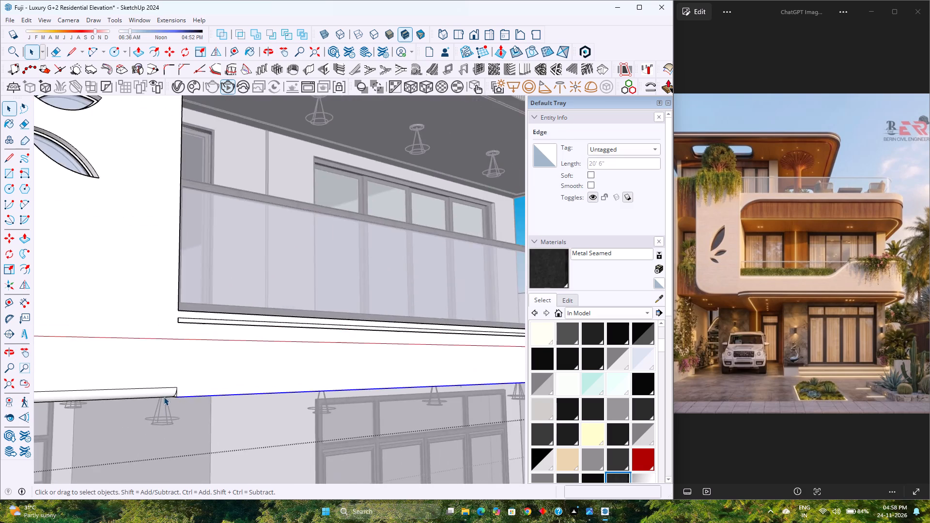
scroll(164, 397, down, 8)
shift+middle_drag(422, 399, 295, 402)
scroll(392, 392, up, 5)
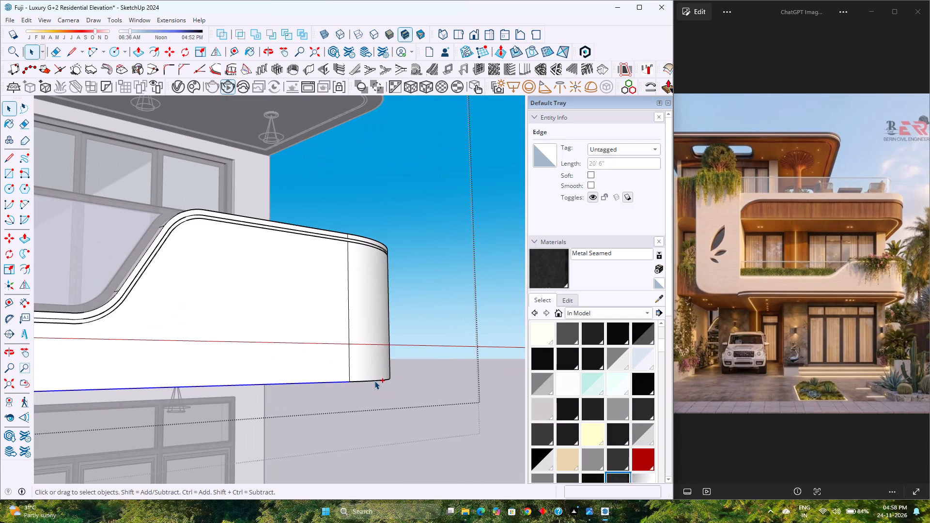
ctrl+click(374, 381)
middle_drag(365, 382, 143, 383)
scroll(347, 394, down, 4)
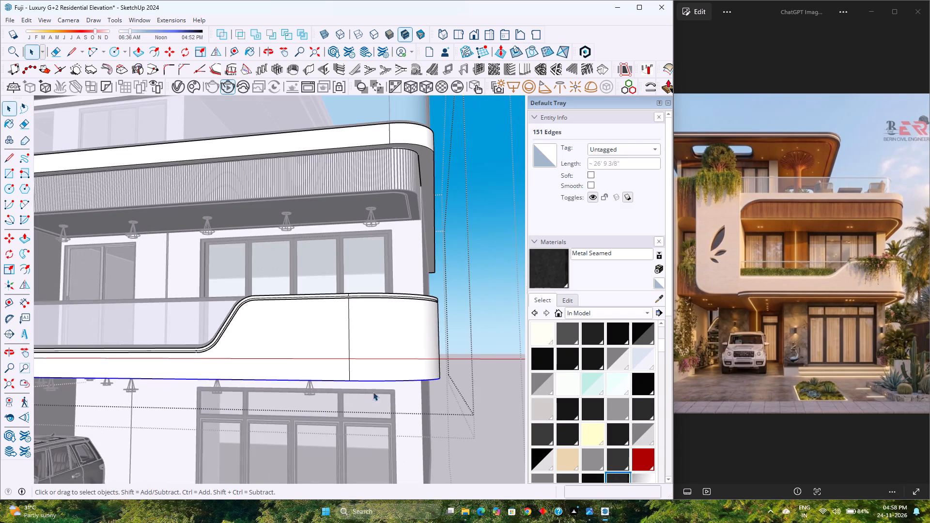
middle_drag(399, 395, 258, 404)
scroll(376, 388, up, 5)
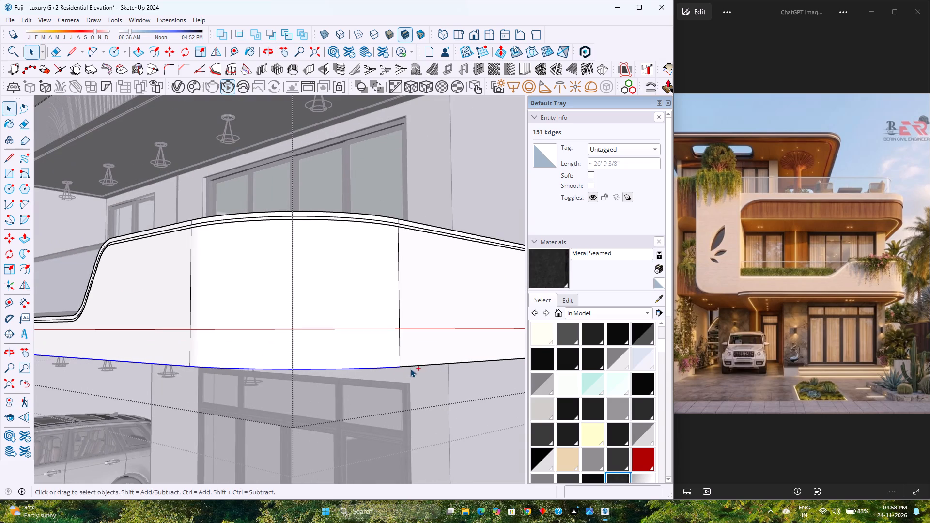
ctrl+click(411, 367)
scroll(403, 371, down, 9)
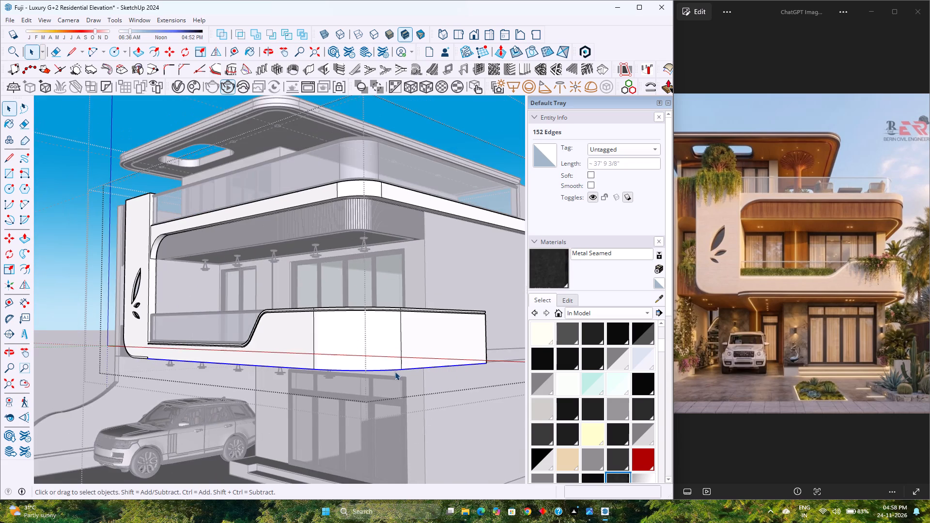
middle_drag(224, 366, 419, 360)
scroll(403, 360, down, 3)
shift+middle_drag(405, 357, 181, 378)
shift+middle_click(181, 378)
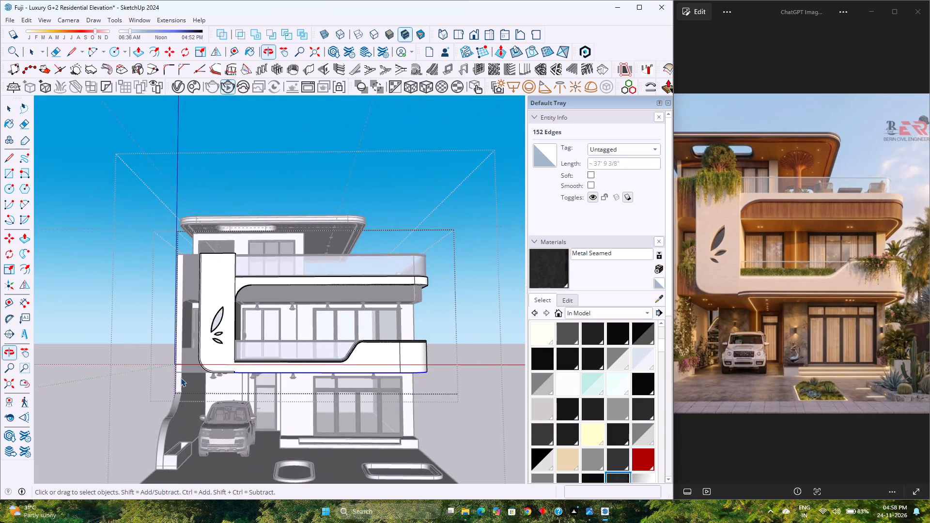
middle_drag(207, 377, 358, 382)
middle_click(360, 382)
scroll(373, 382, up, 16)
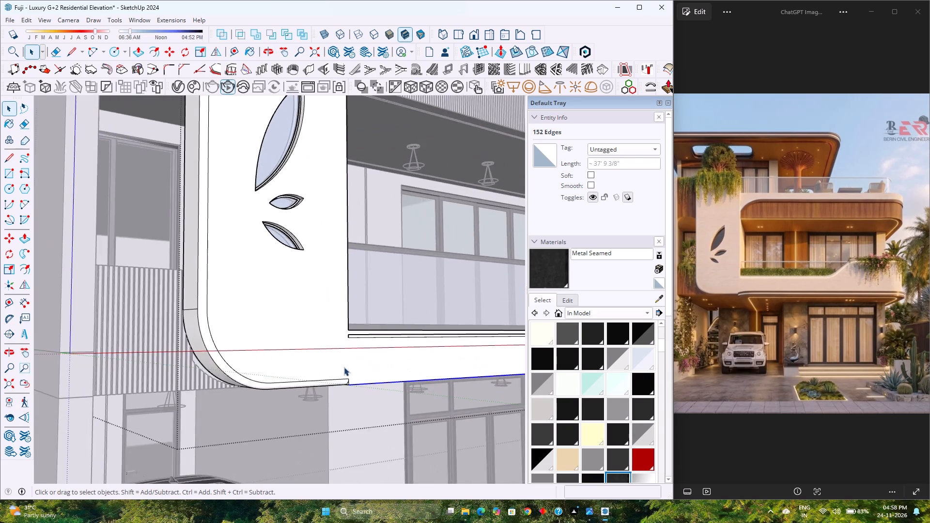
scroll(344, 367, up, 7)
scroll(310, 398, up, 7)
middle_drag(333, 406, 326, 405)
scroll(338, 403, down, 1)
middle_drag(324, 405, 312, 406)
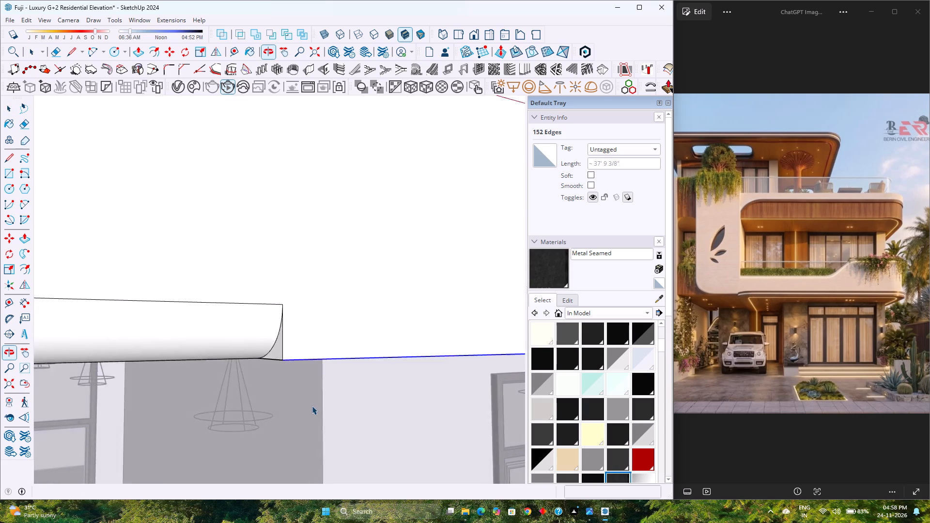
scroll(312, 406, down, 2)
scroll(310, 362, up, 5)
middle_drag(305, 369, 445, 353)
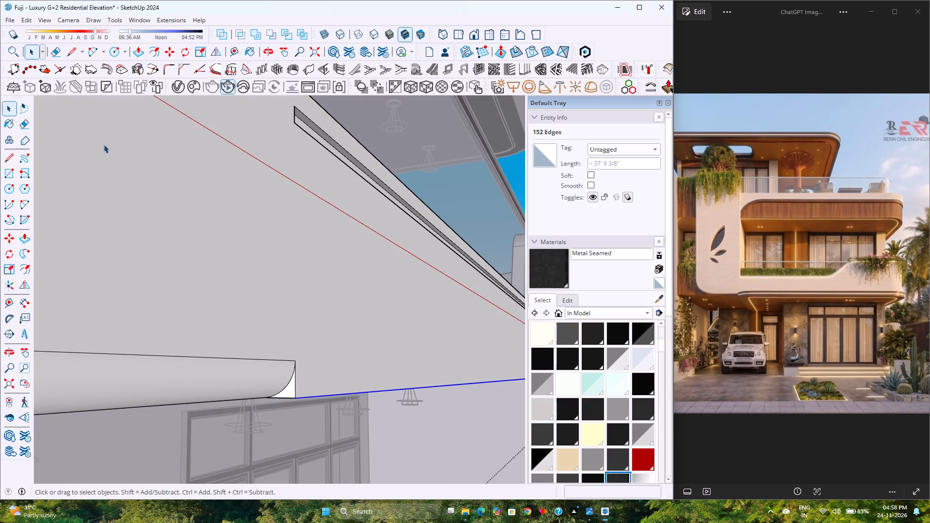
click(31, 253)
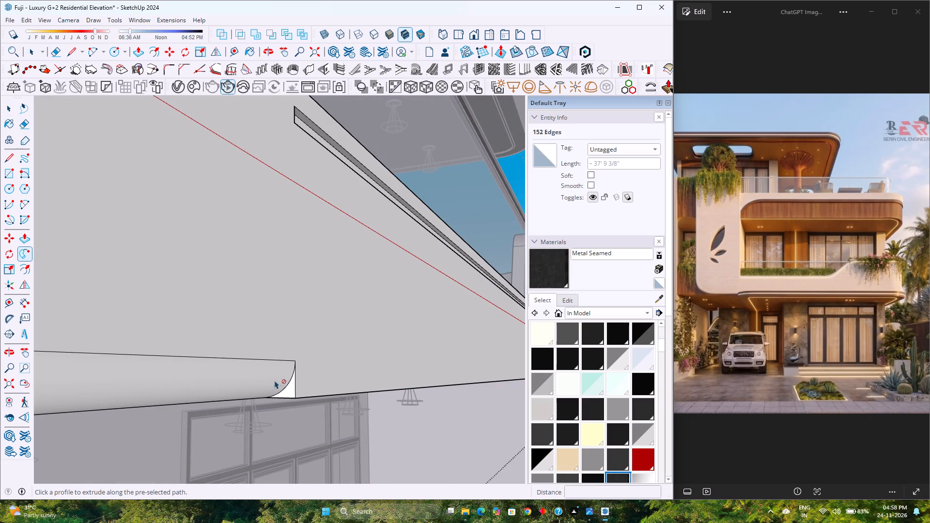
click(287, 388)
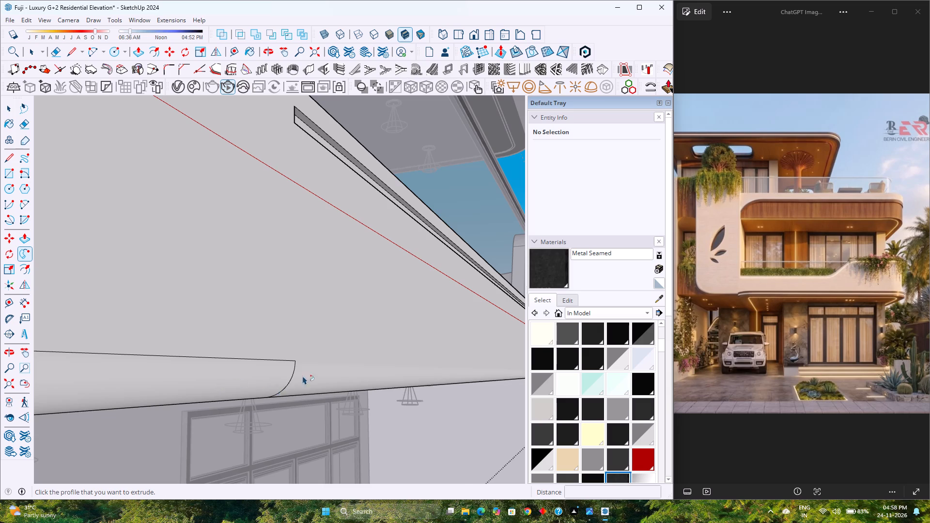
scroll(304, 375, down, 17)
key(space)
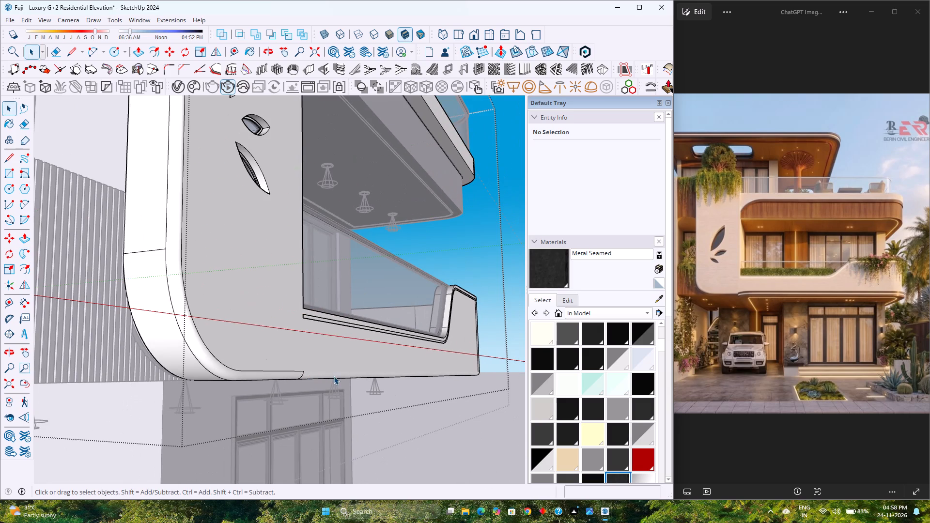
Inspect the swept lower edge of the balcony fascia at the profile joint, along the front and around the rounded corner.
middle_drag(334, 376, 125, 430)
middle_click(125, 430)
scroll(256, 370, up, 10)
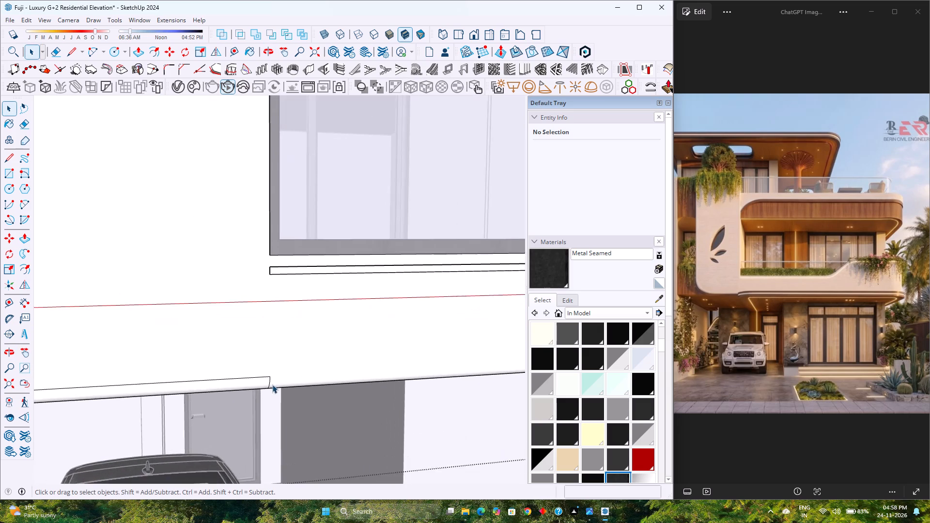
scroll(272, 385, up, 6)
click(268, 376)
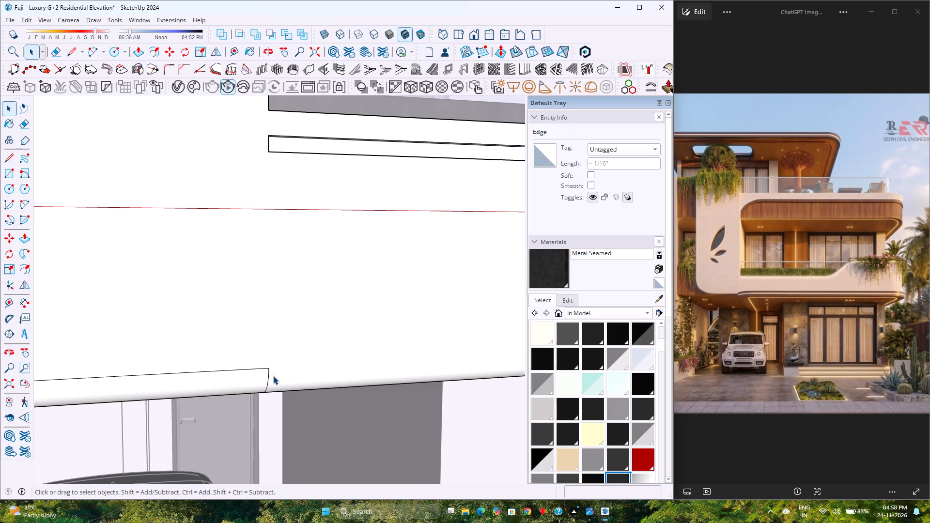
scroll(273, 376, down, 13)
scroll(273, 376, down, 11)
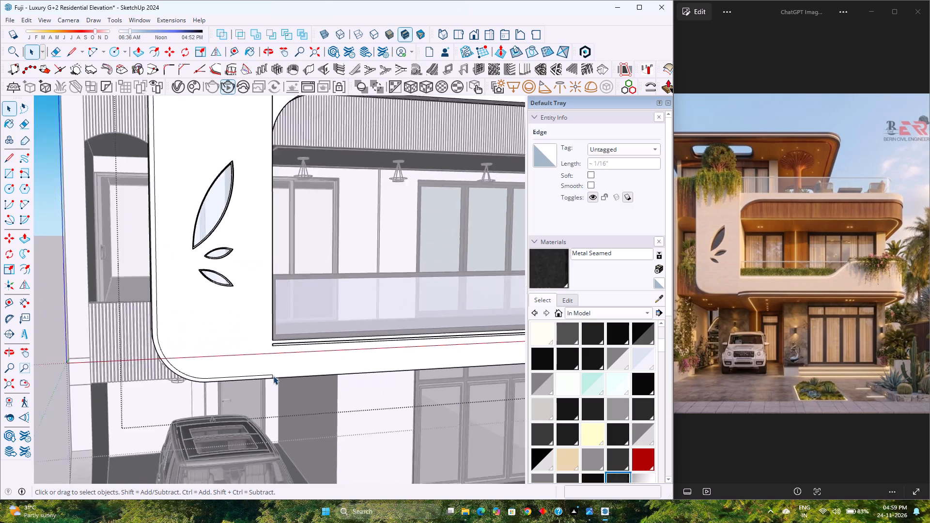
scroll(273, 376, down, 12)
middle_drag(331, 397, 255, 399)
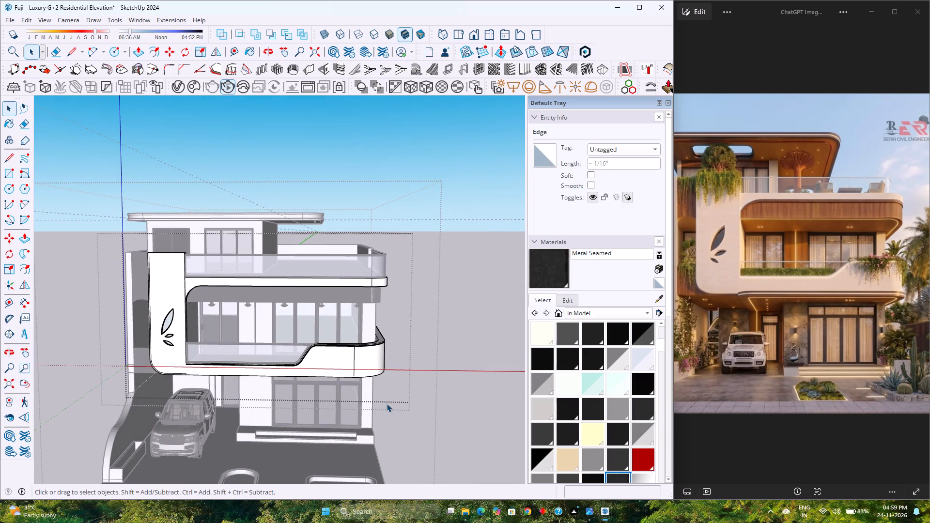
click(494, 402)
scroll(351, 382, up, 10)
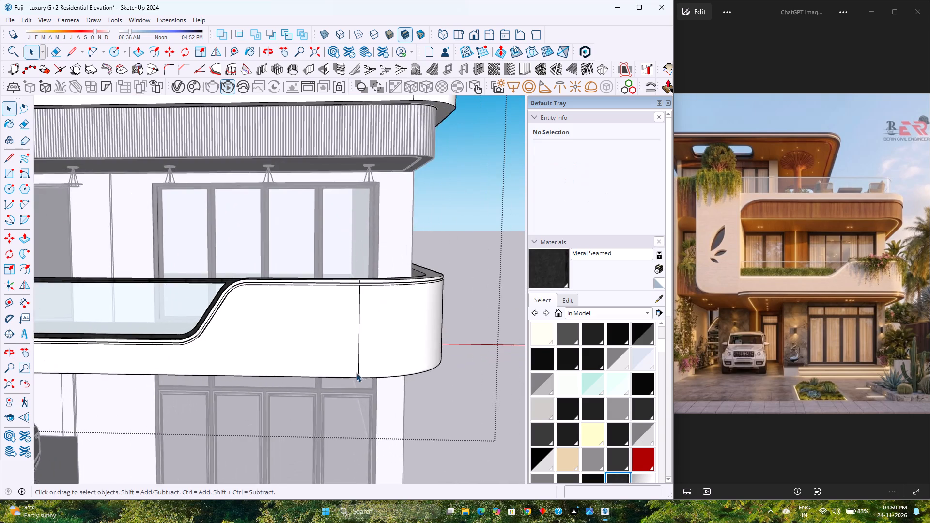
scroll(359, 374, up, 15)
middle_drag(360, 378, 465, 281)
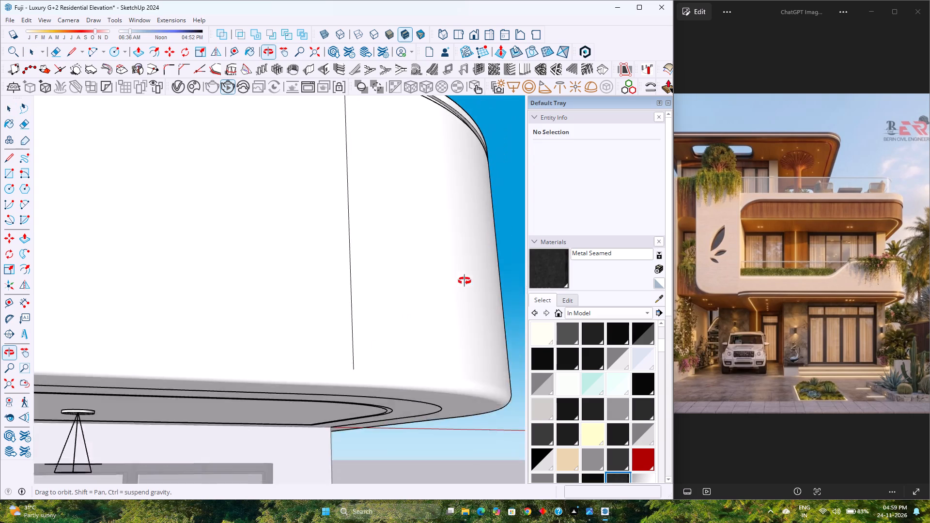
middle_drag(465, 281, 309, 365)
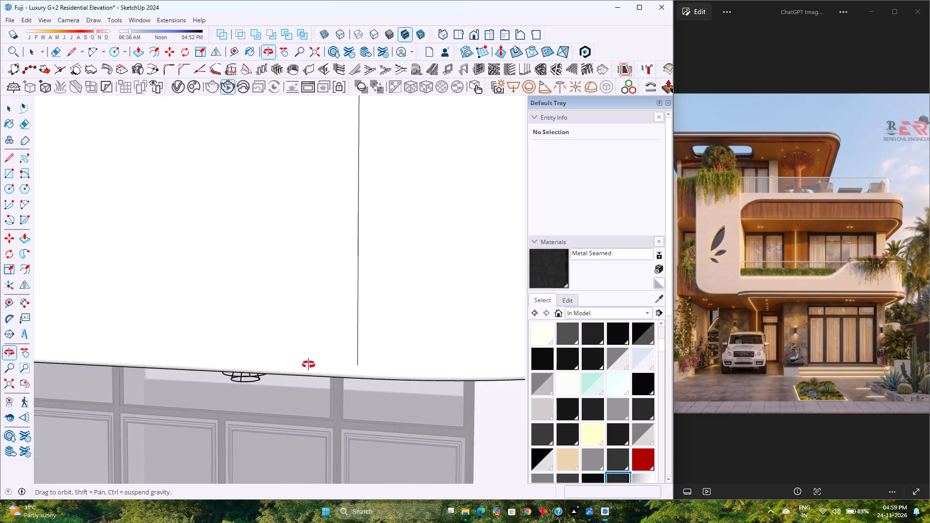
middle_drag(309, 365, 538, 308)
scroll(305, 386, up, 1)
middle_drag(306, 386, 535, 385)
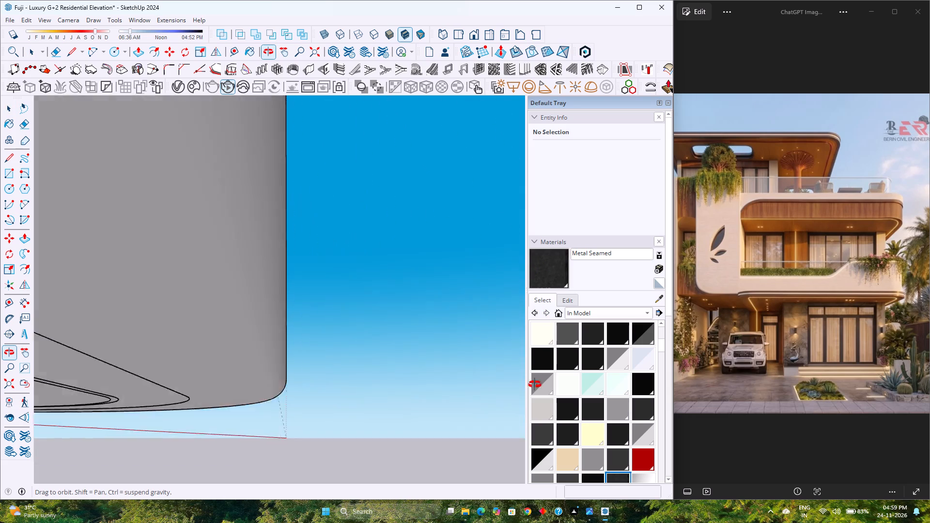
middle_drag(535, 385, 512, 428)
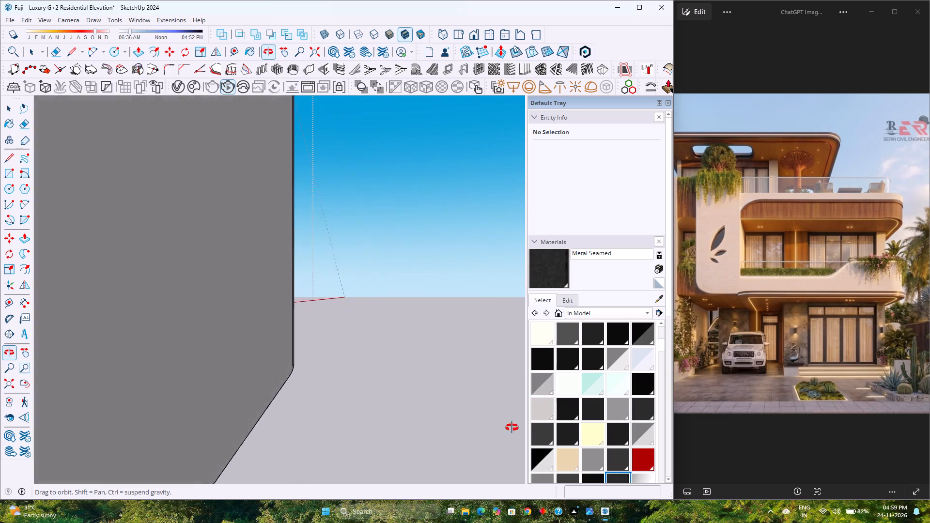
middle_drag(512, 428, 414, 402)
scroll(408, 392, down, 9)
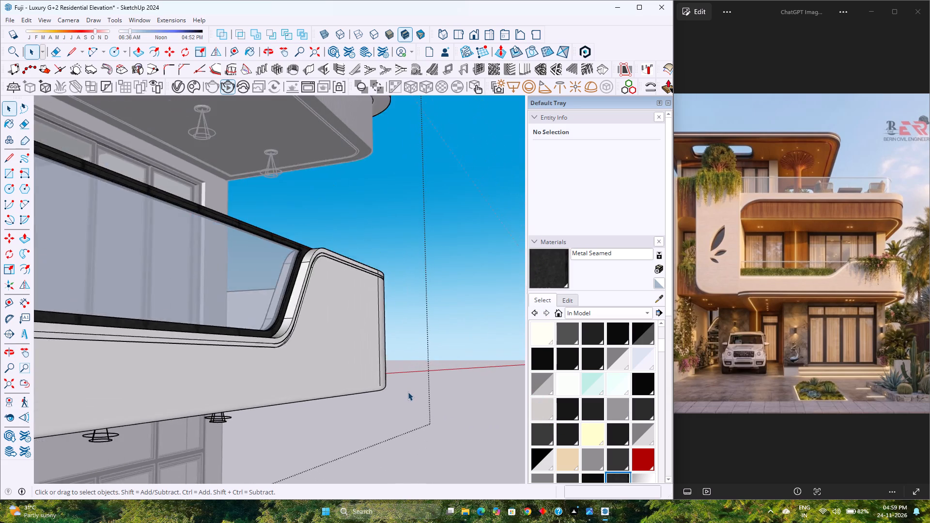
scroll(408, 392, down, 7)
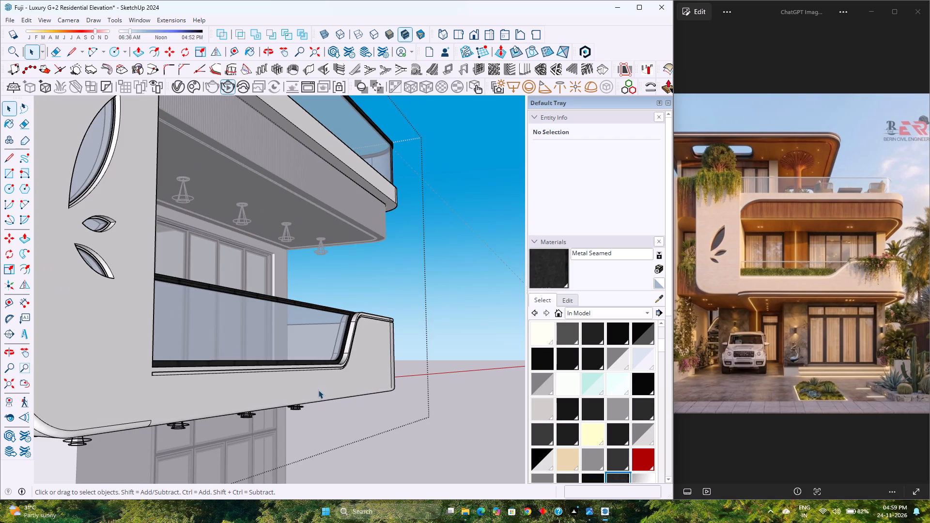
middle_drag(238, 395, 309, 334)
scroll(161, 386, up, 2)
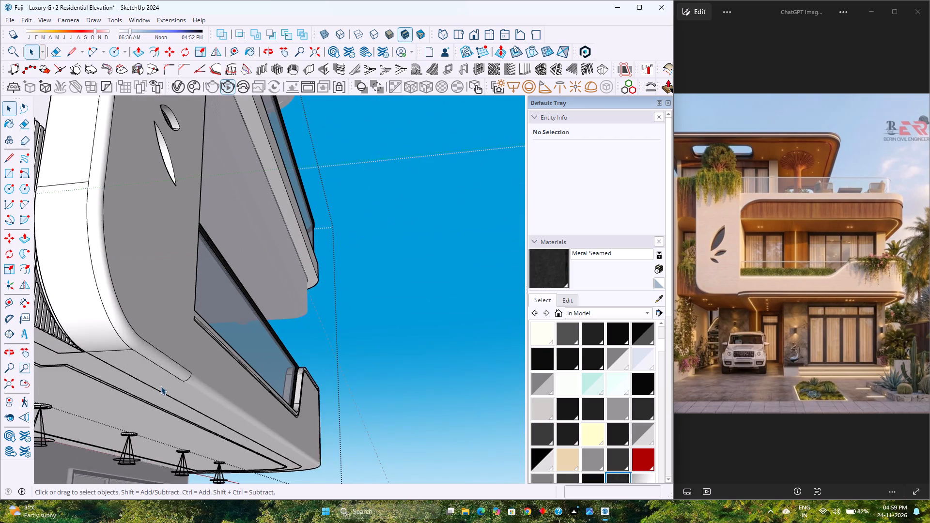
scroll(164, 384, up, 7)
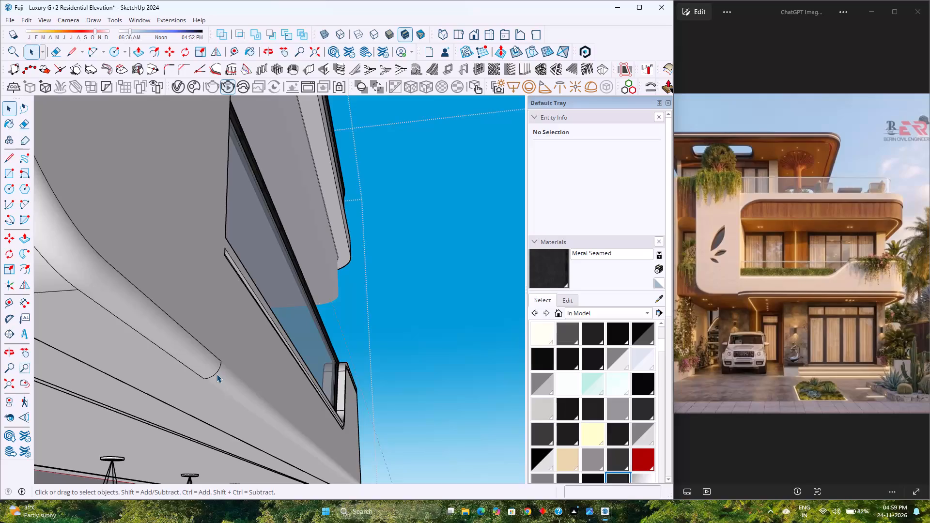
Undo the exit from the balcony fascia's nested group to return to editing it.
key(ctrl+z)
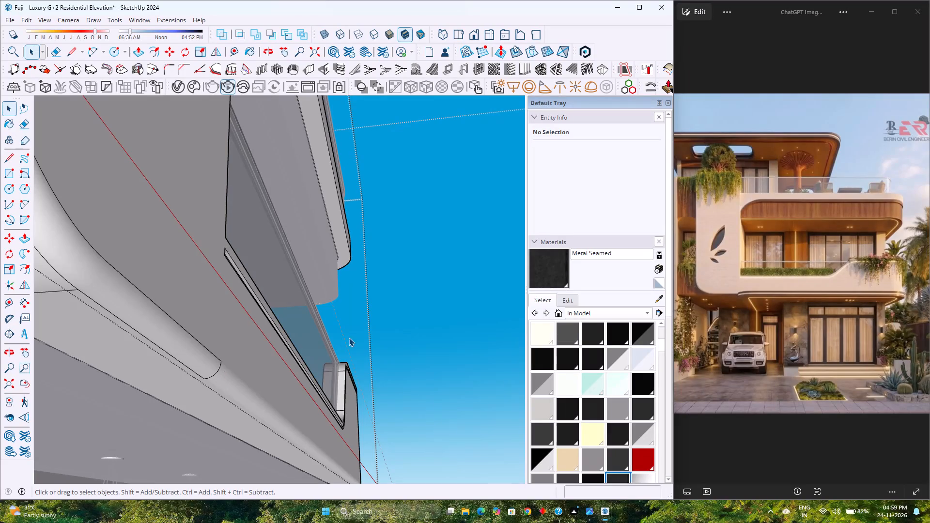
click(355, 332)
key(ctrl+z)
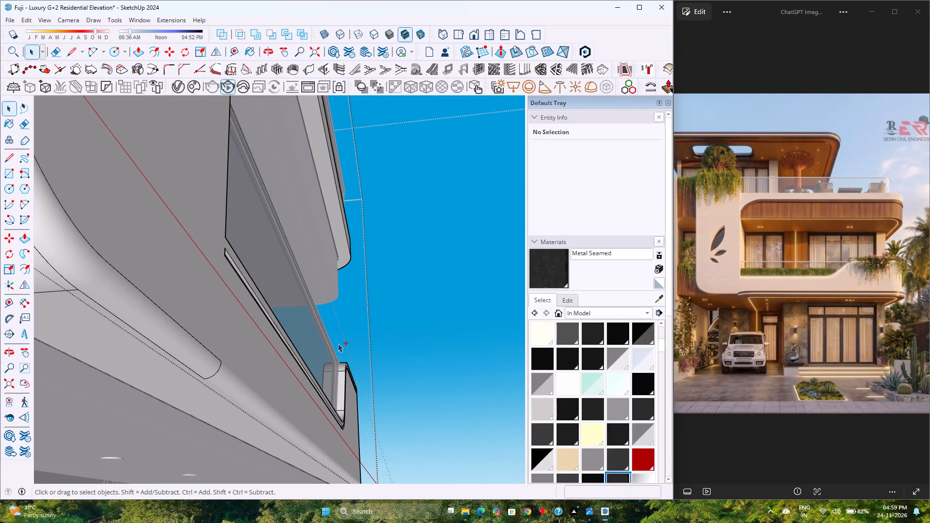
triple_click(338, 343)
click(405, 304)
click(406, 300)
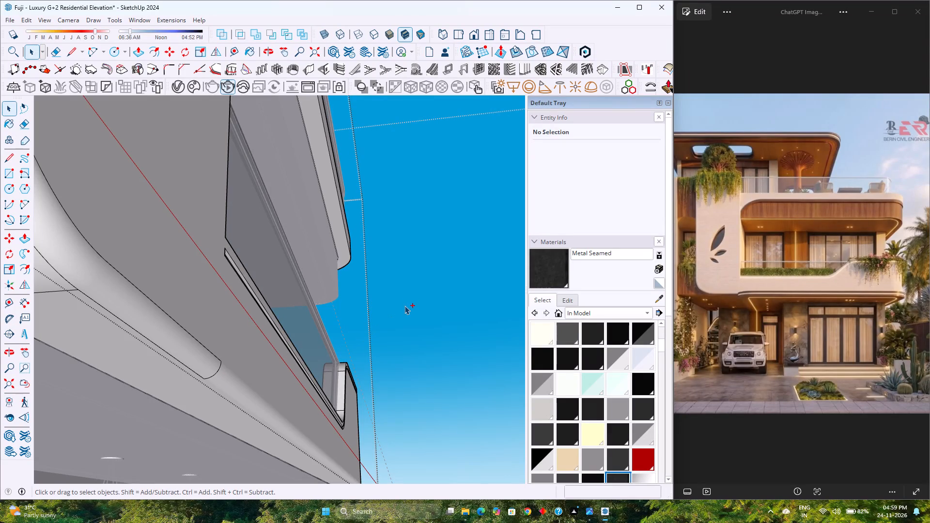
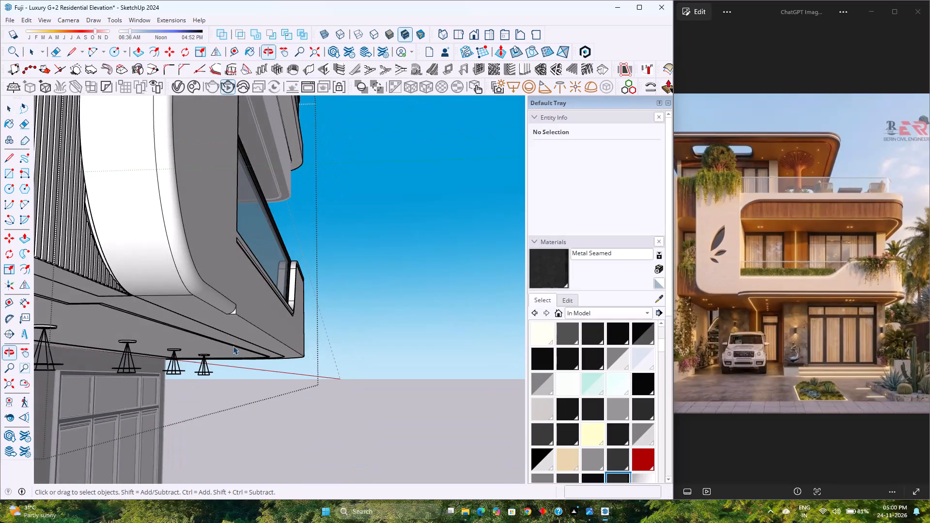
Examine the vertical slats and the white front panel's rounded lower corner above the carport from several angles.
scroll(233, 332, down, 4)
scroll(119, 261, up, 1)
scroll(173, 259, up, 2)
middle_drag(173, 259, 184, 266)
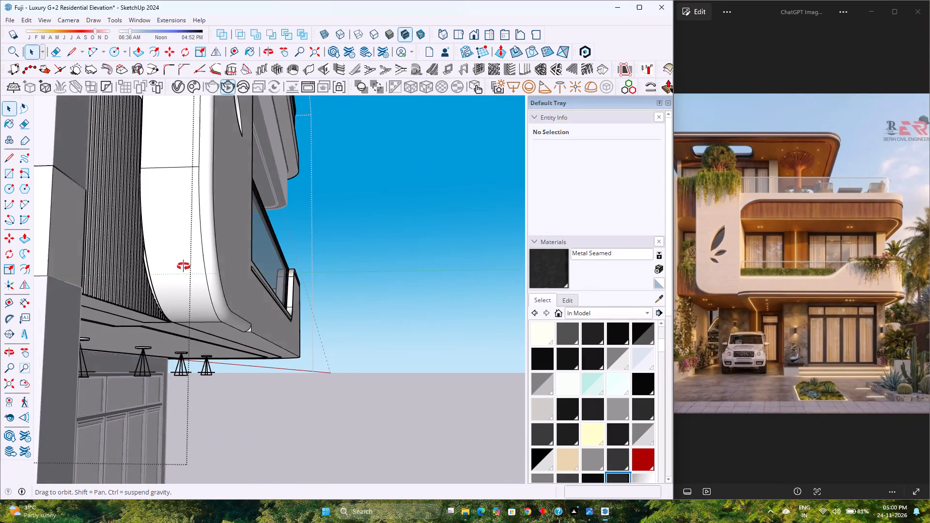
middle_drag(184, 266, 67, 306)
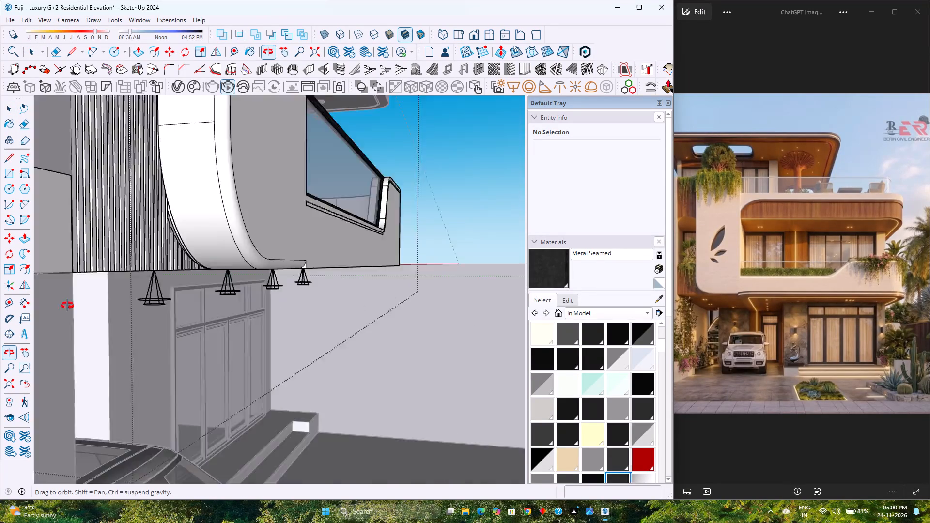
middle_drag(67, 306, 0, 306)
middle_click(0, 305)
scroll(170, 262, down, 7)
middle_drag(180, 259, 0, 253)
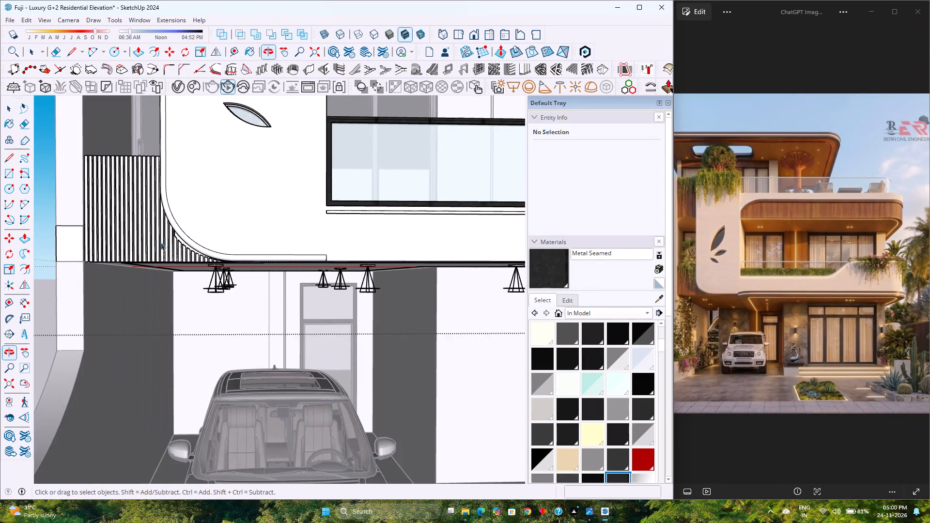
scroll(190, 242, up, 11)
middle_drag(175, 250, 273, 238)
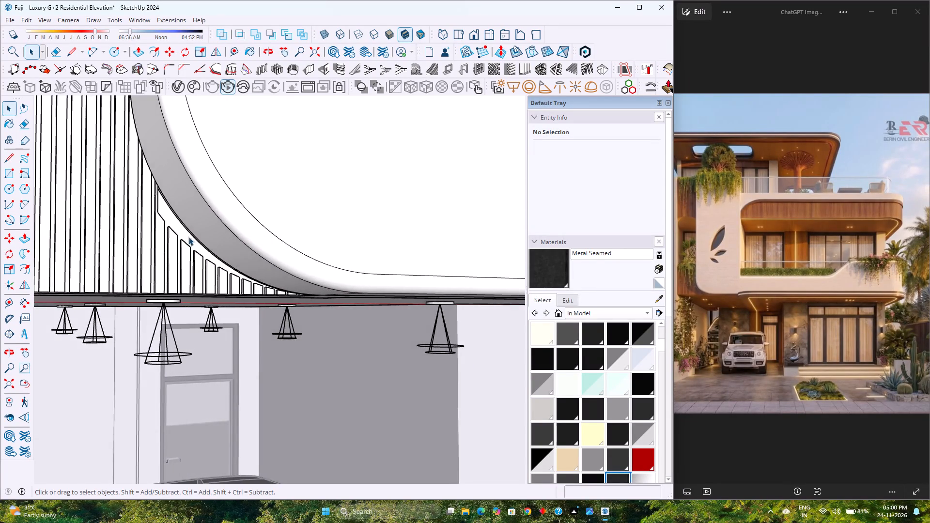
scroll(186, 236, up, 10)
scroll(303, 236, down, 4)
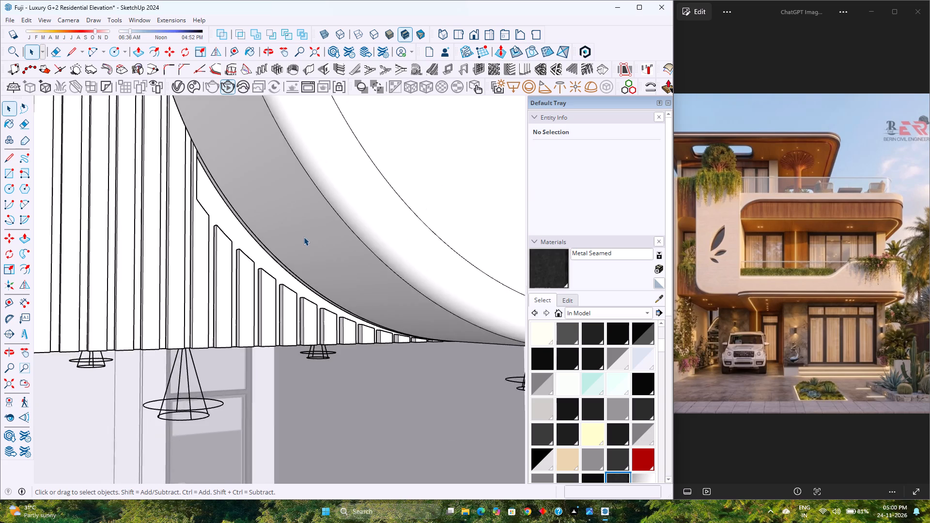
scroll(304, 237, down, 11)
middle_drag(304, 237, 177, 253)
scroll(201, 248, down, 5)
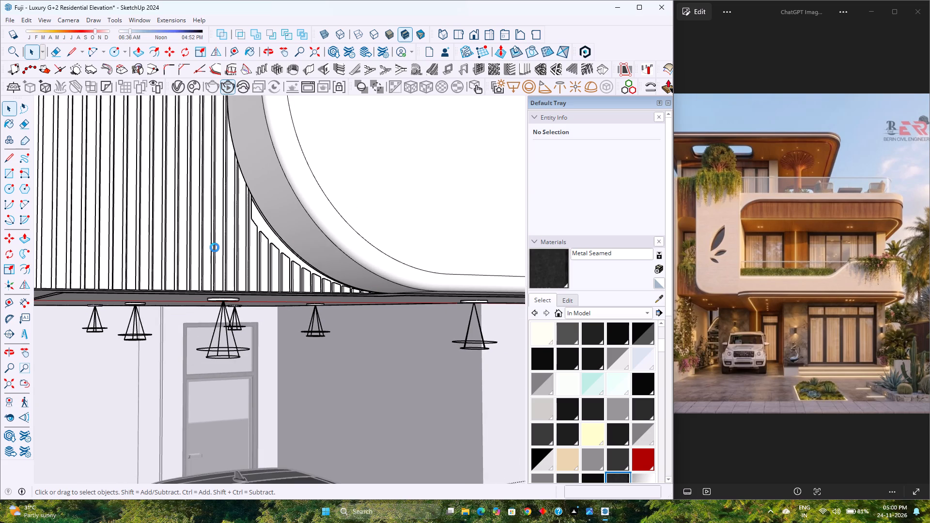
scroll(215, 247, down, 4)
triple_click(216, 247)
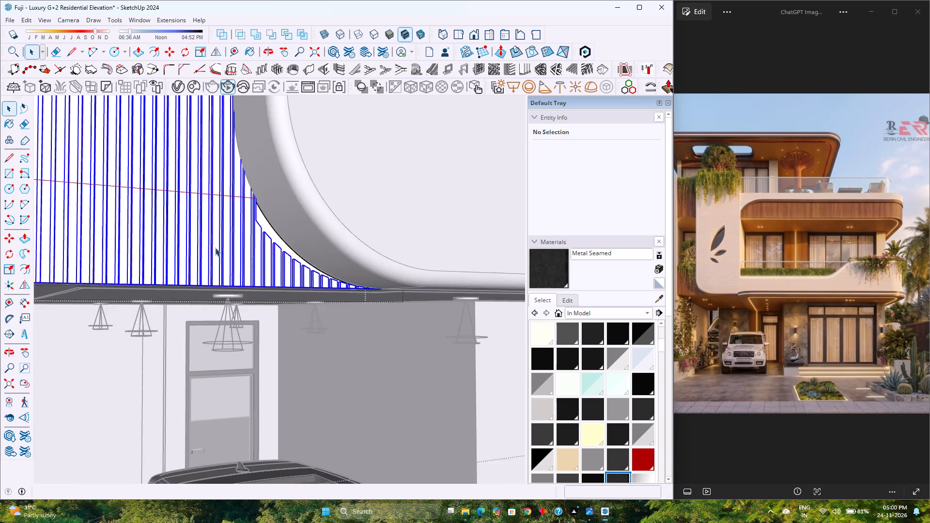
scroll(216, 247, down, 3)
middle_drag(254, 252, 135, 308)
scroll(157, 295, down, 5)
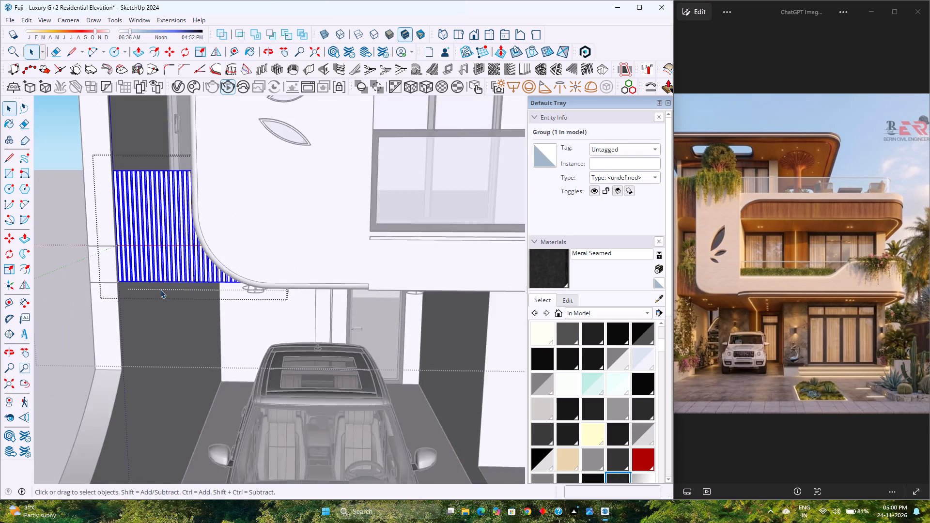
scroll(160, 290, down, 4)
key(Escape)
Show the whole house in front view and close the group being edited.
click(476, 34)
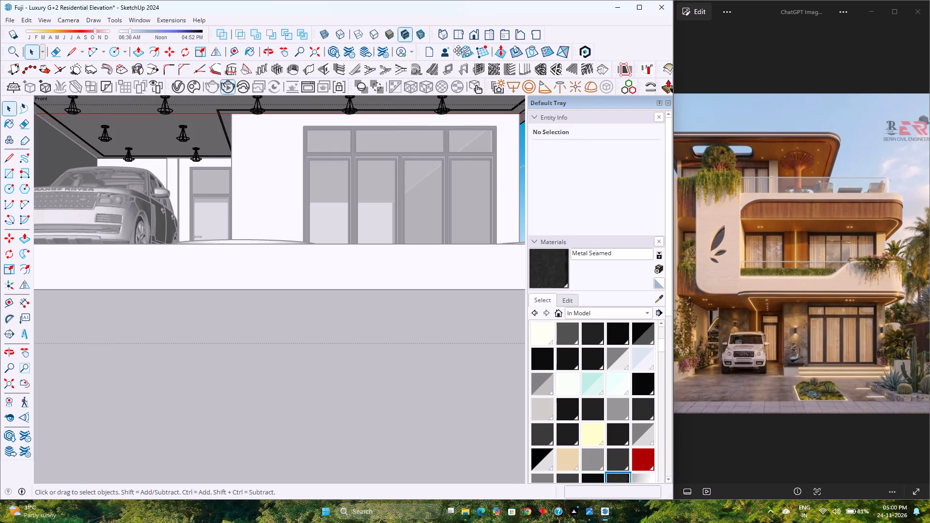
scroll(298, 198, down, 5)
click(10, 389)
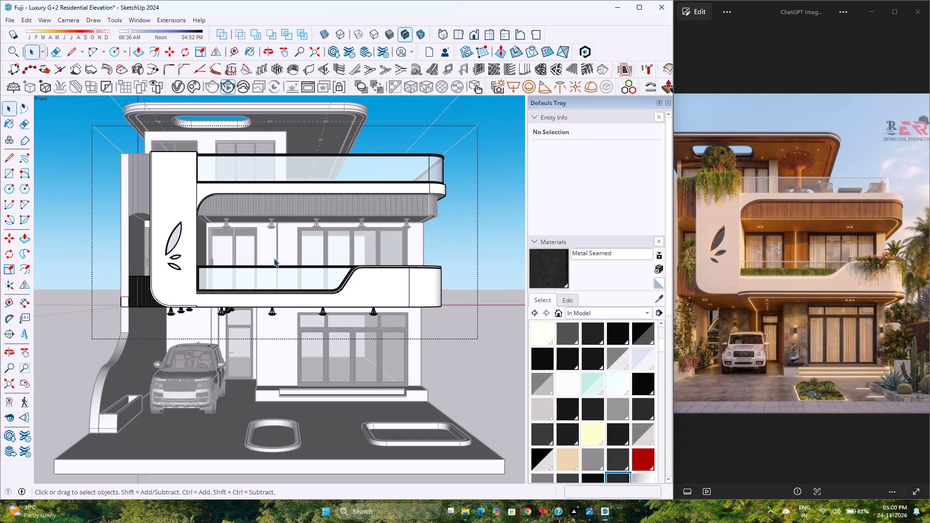
click(509, 166)
click(482, 176)
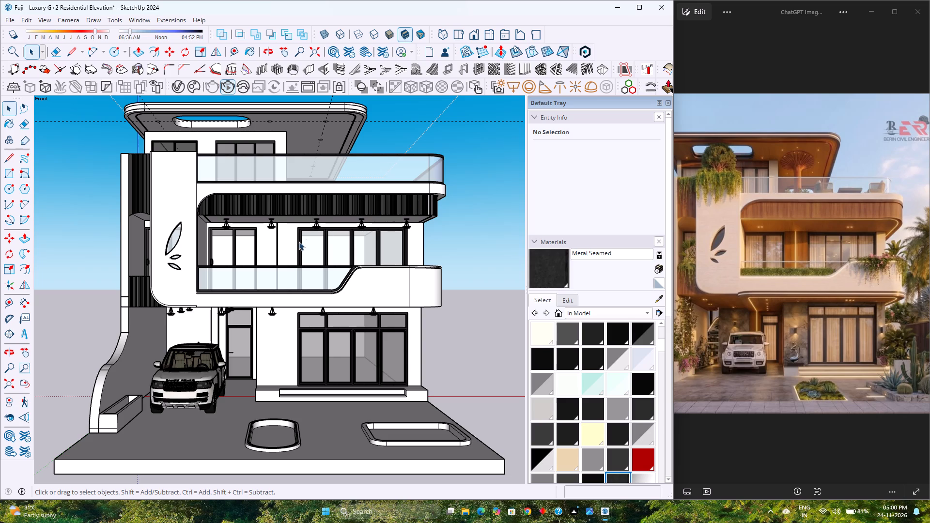
Examine the slat ends along the front panel's curved lower corner and the overall house, finishing with the full front view.
scroll(226, 260, up, 3)
scroll(226, 260, down, 3)
scroll(226, 260, up, 3)
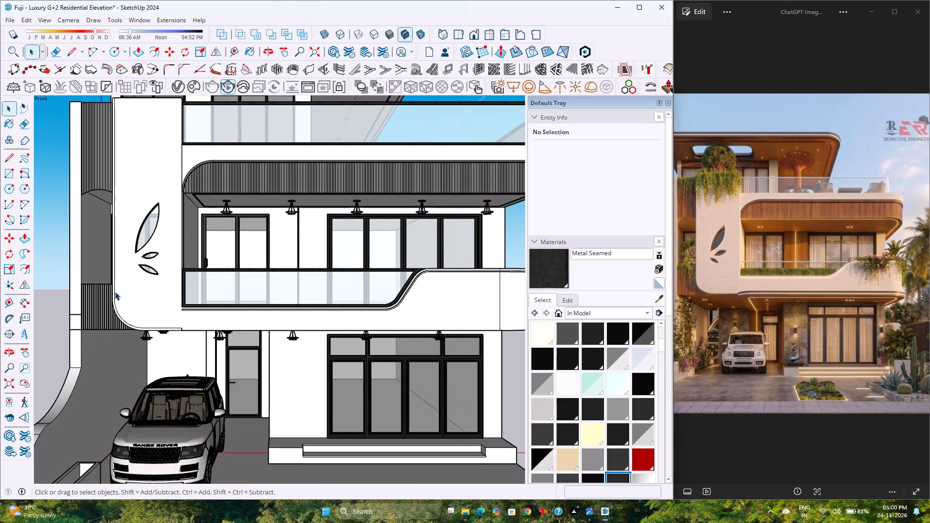
middle_drag(115, 292, 162, 279)
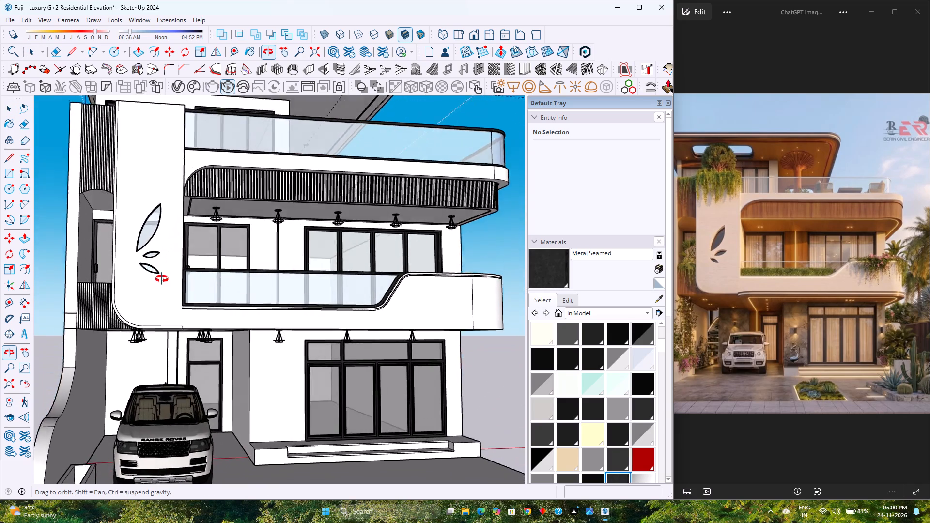
middle_drag(162, 279, 199, 274)
scroll(89, 311, up, 8)
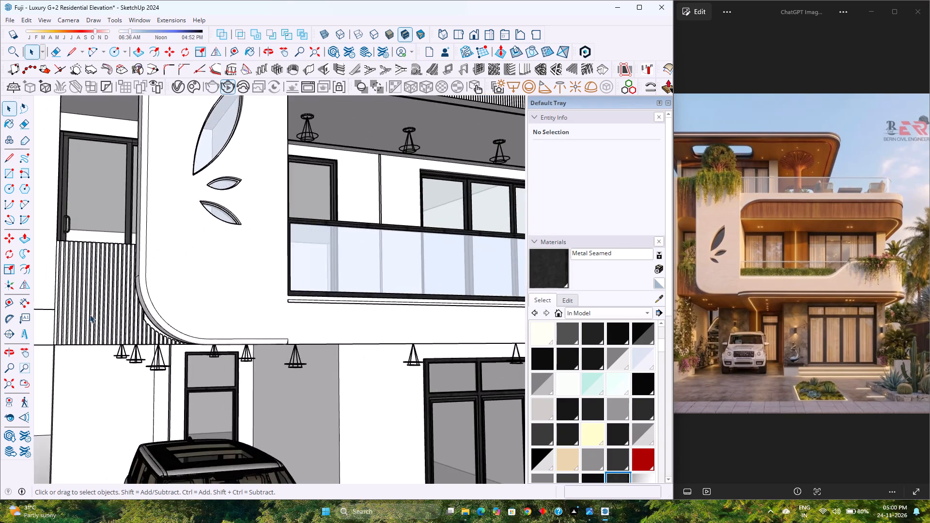
scroll(90, 314, up, 7)
scroll(160, 320, up, 13)
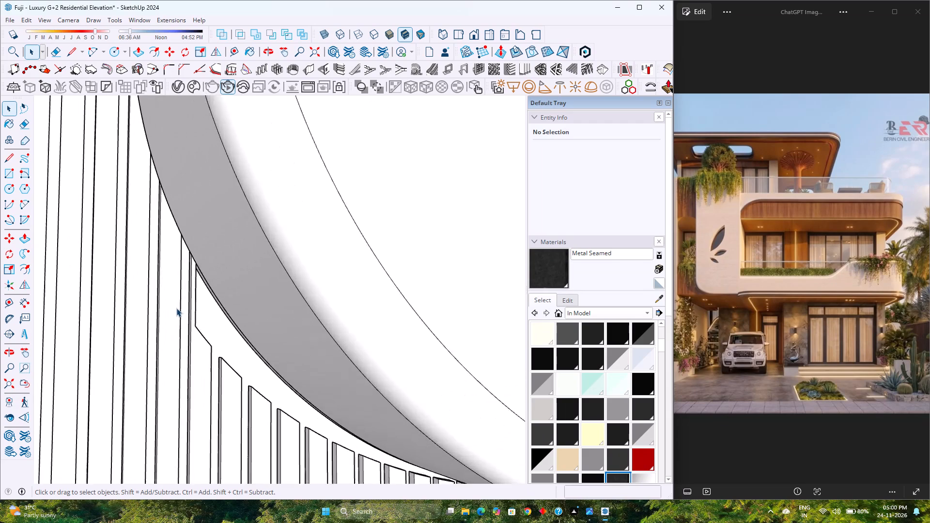
scroll(176, 308, up, 1)
middle_drag(175, 308, 279, 329)
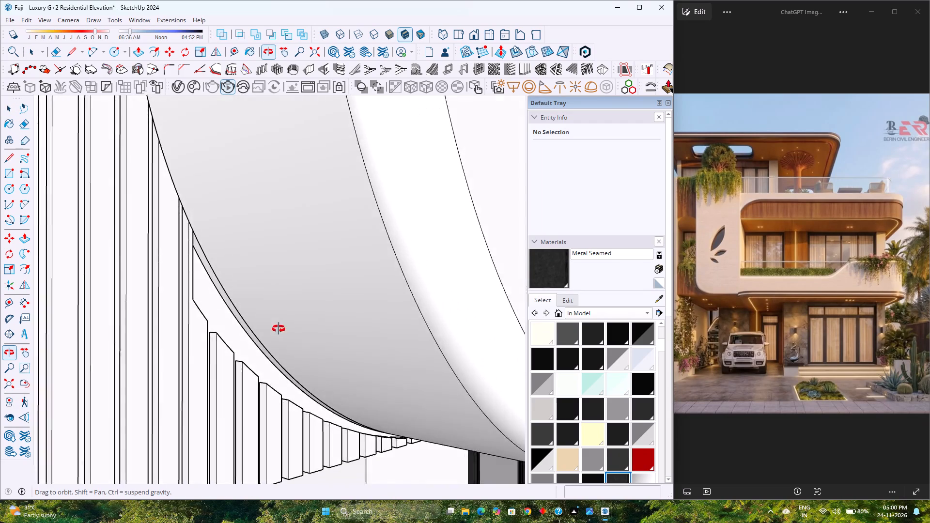
middle_drag(279, 329, 212, 345)
middle_click(212, 346)
scroll(197, 338, down, 2)
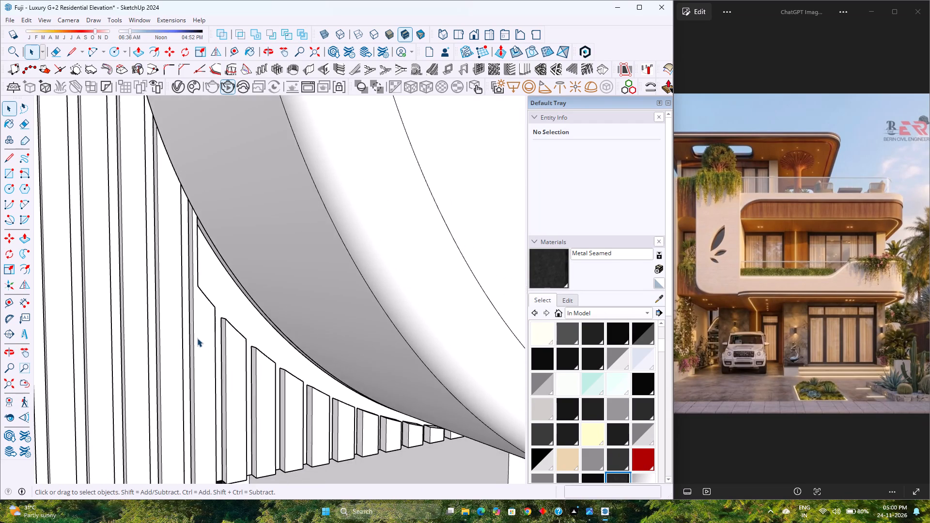
scroll(197, 338, down, 18)
scroll(199, 333, down, 4)
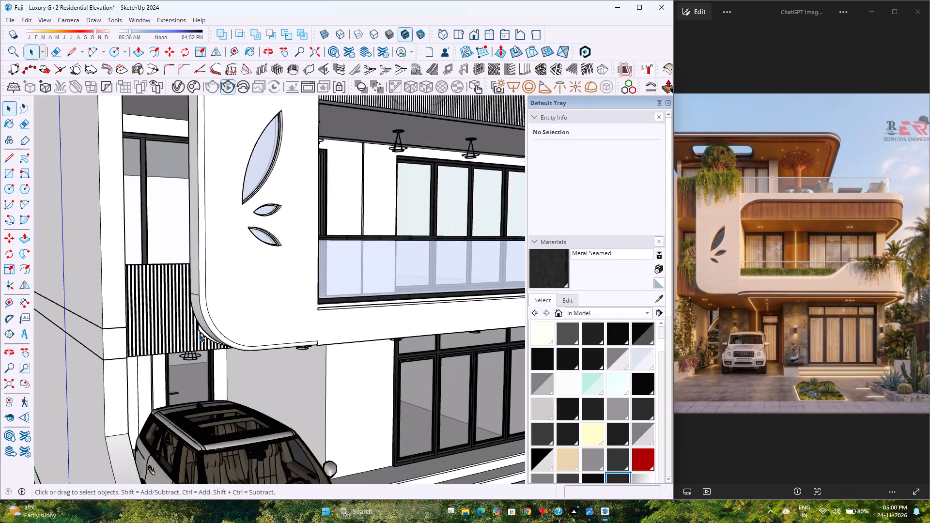
scroll(199, 333, down, 6)
scroll(199, 332, down, 15)
middle_drag(255, 334, 114, 319)
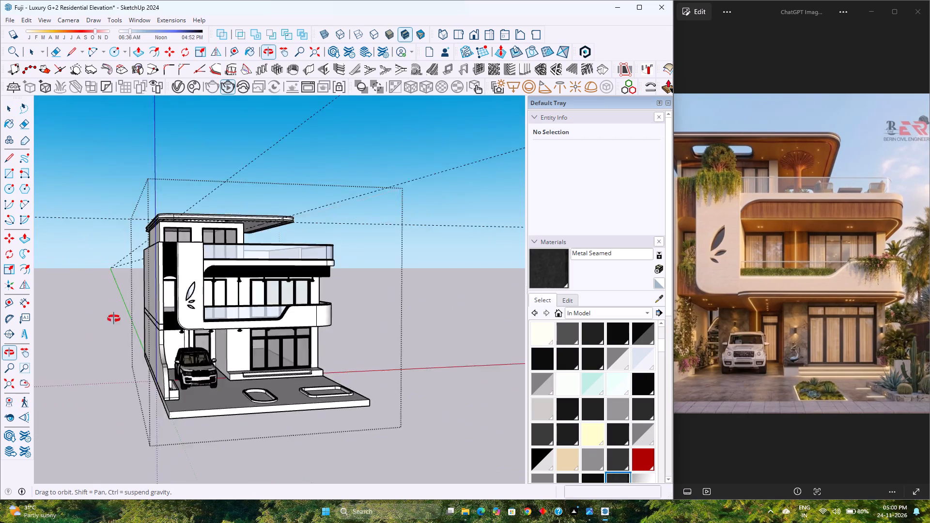
middle_drag(114, 319, 207, 236)
middle_drag(226, 243, 299, 302)
middle_drag(300, 327, 296, 334)
middle_click(288, 340)
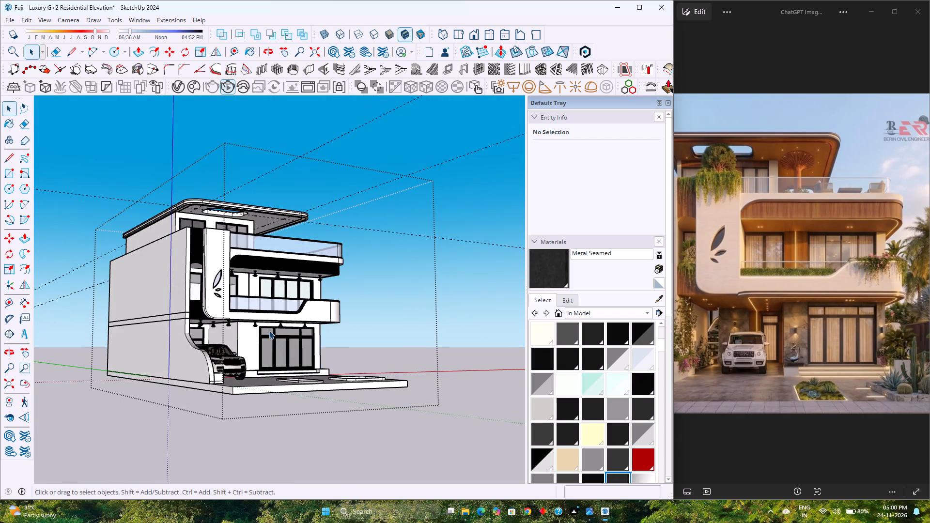
click(473, 31)
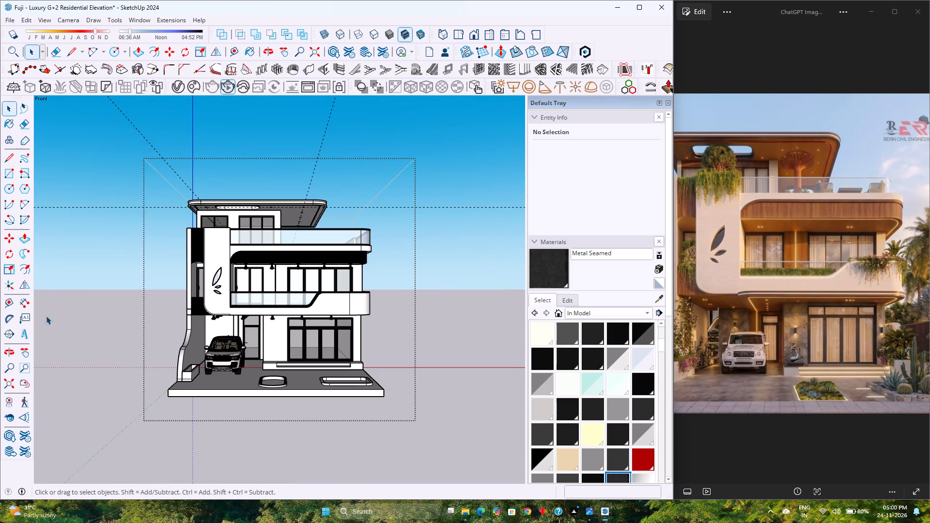
click(9, 377)
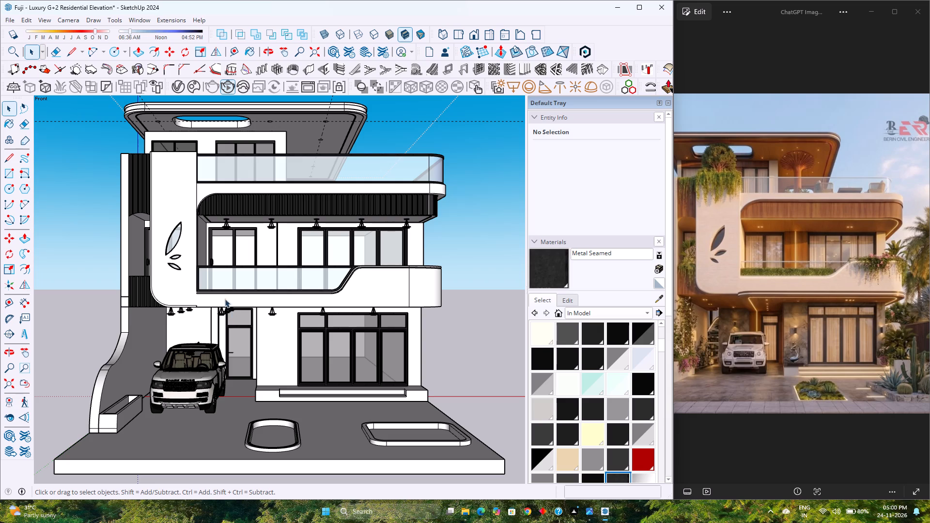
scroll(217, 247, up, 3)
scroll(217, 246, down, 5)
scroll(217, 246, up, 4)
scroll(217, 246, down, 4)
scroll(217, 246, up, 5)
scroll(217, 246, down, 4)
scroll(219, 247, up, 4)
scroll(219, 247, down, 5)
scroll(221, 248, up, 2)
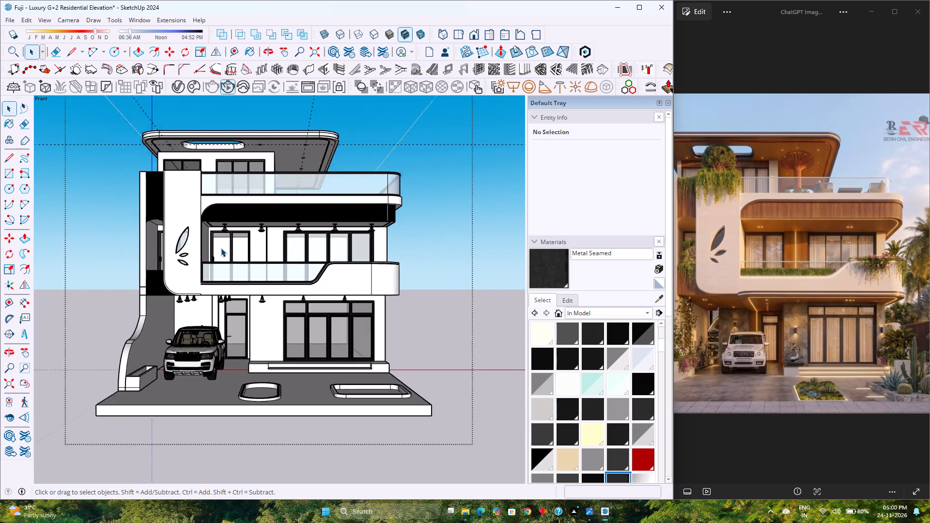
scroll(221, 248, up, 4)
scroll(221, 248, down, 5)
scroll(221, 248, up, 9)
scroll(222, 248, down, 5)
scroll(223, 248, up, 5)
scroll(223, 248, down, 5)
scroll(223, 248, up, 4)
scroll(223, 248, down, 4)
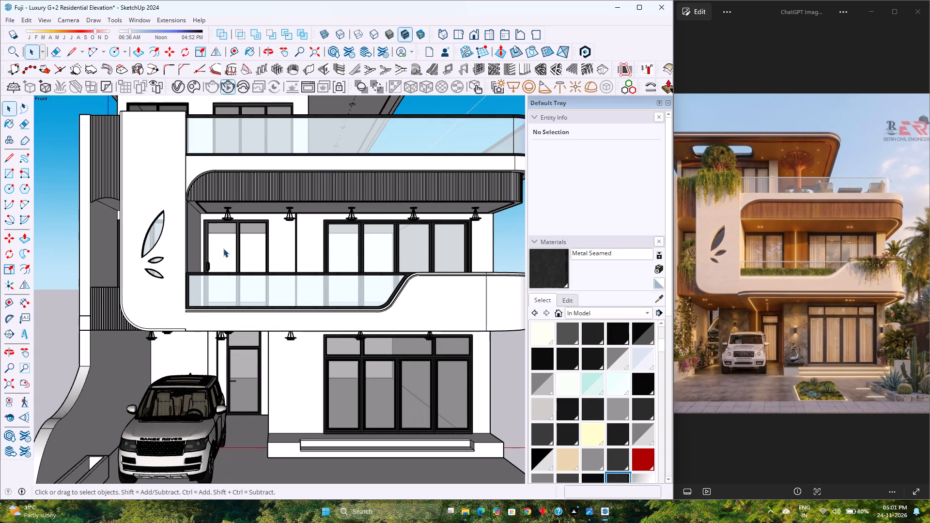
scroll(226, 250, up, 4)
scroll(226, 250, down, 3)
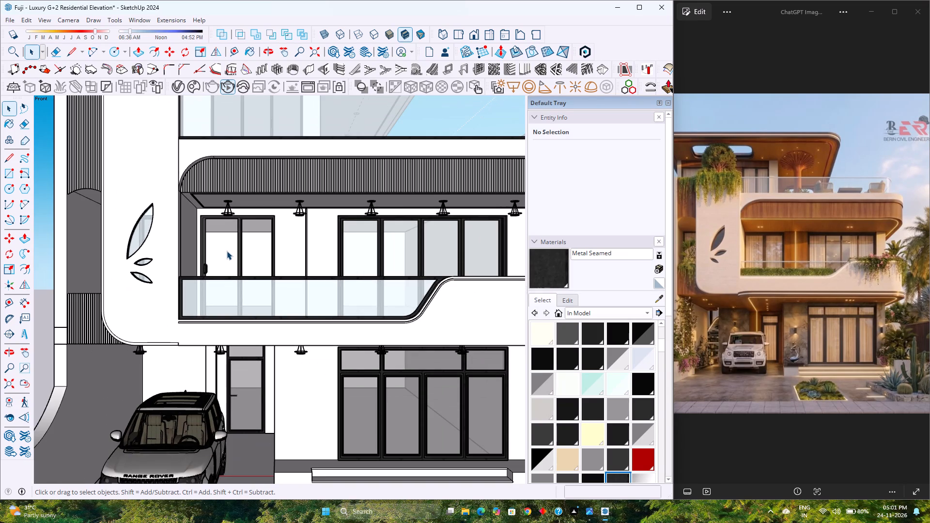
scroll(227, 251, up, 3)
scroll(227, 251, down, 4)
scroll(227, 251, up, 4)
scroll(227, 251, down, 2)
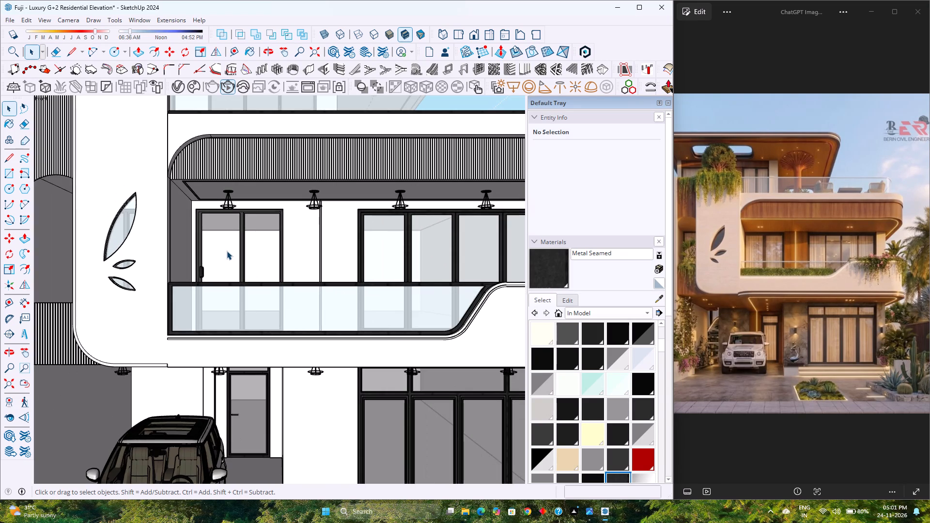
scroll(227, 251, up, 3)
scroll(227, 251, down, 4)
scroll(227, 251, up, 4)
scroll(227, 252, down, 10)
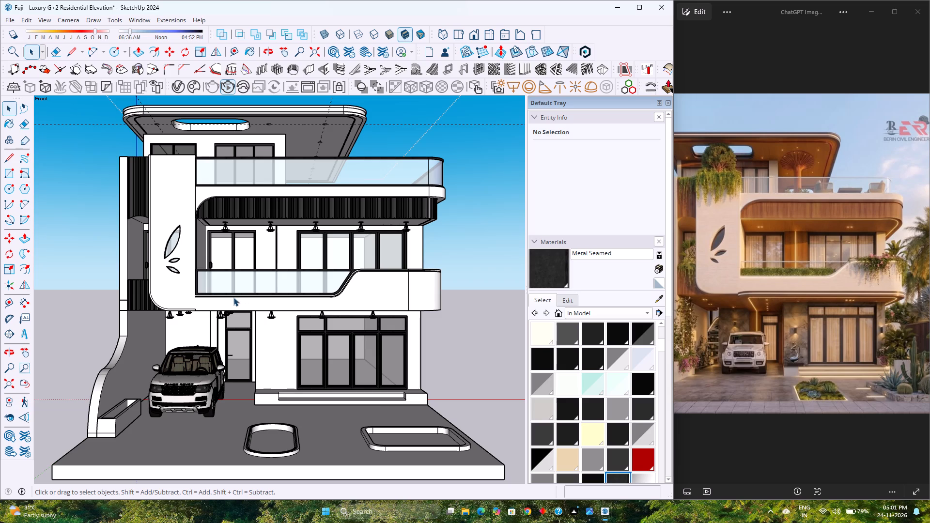
Open the white facade group for editing at the end of its rounded bottom edge above the entrance.
scroll(221, 294, up, 11)
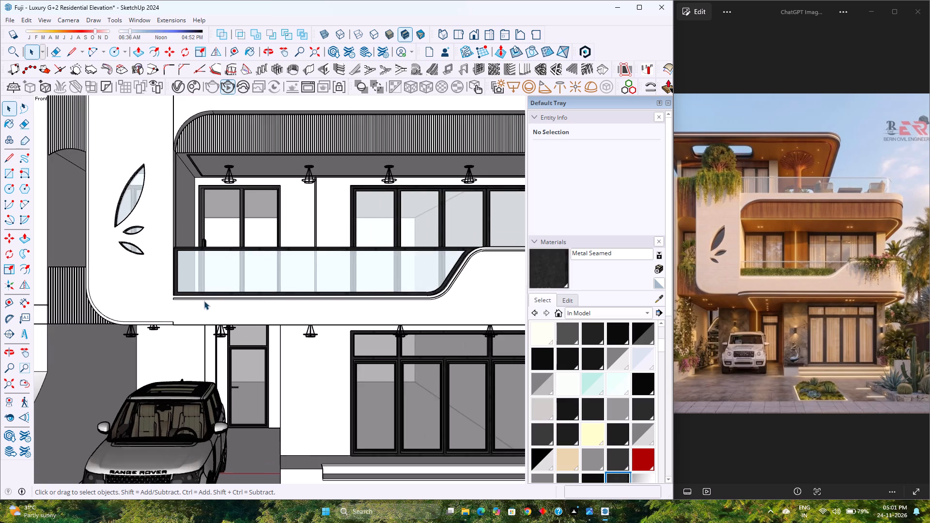
scroll(204, 301, up, 2)
scroll(142, 337, up, 4)
scroll(190, 324, up, 7)
middle_drag(191, 324, 267, 325)
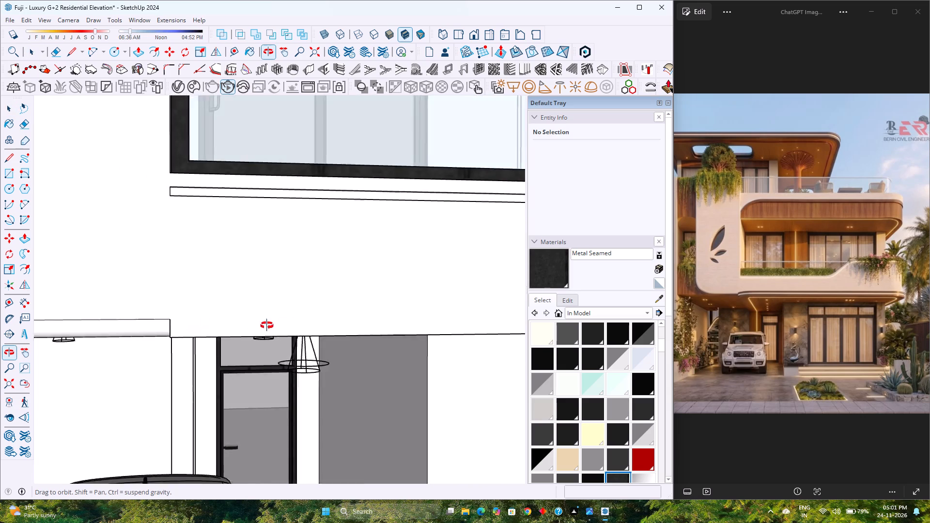
middle_drag(267, 325, 399, 326)
middle_click(399, 326)
scroll(200, 322, up, 5)
scroll(151, 351, up, 5)
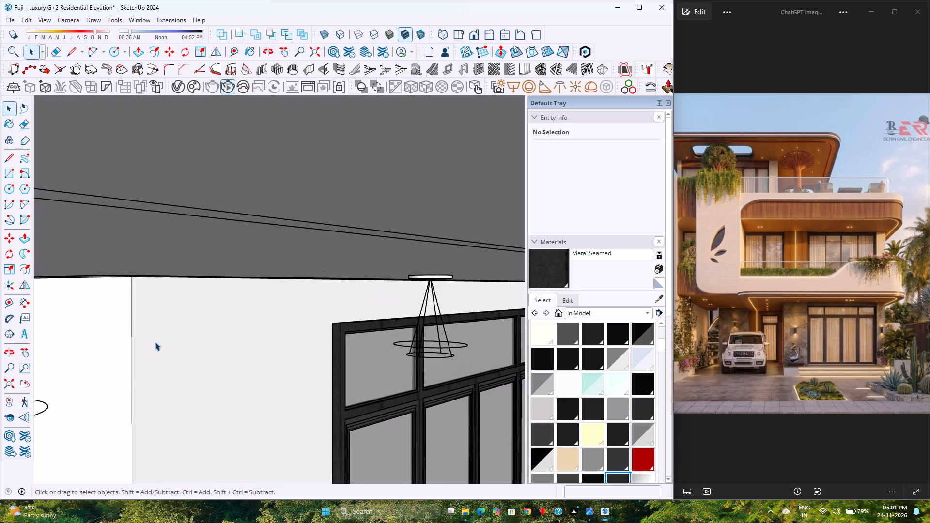
scroll(160, 330, down, 5)
click(175, 308)
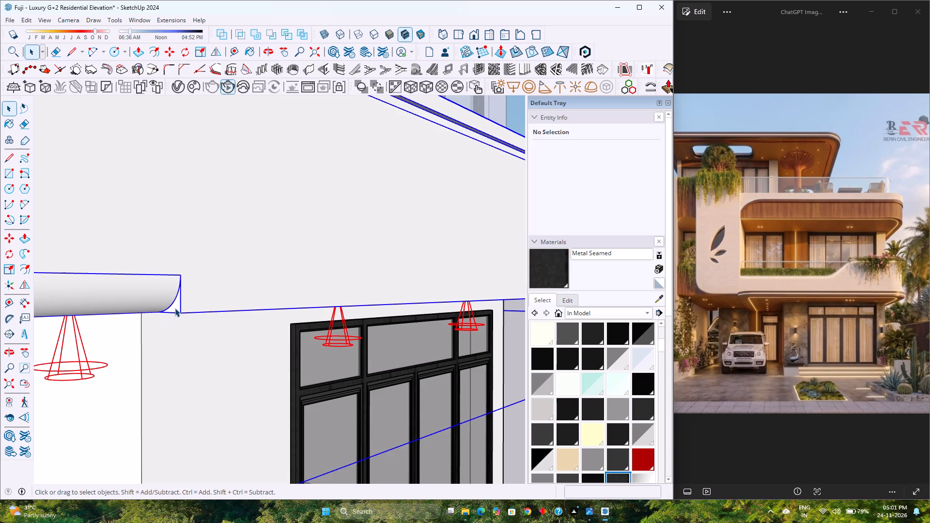
click(175, 308)
click(175, 308)
double_click(176, 307)
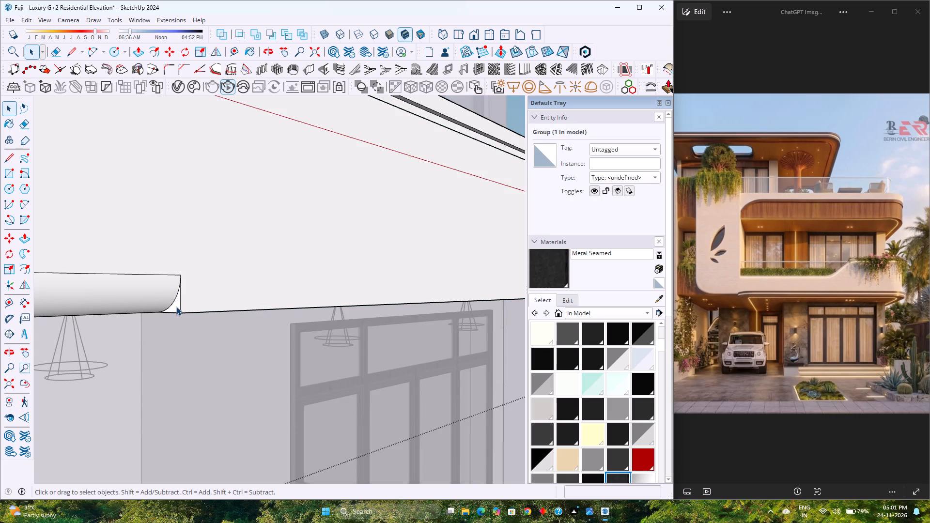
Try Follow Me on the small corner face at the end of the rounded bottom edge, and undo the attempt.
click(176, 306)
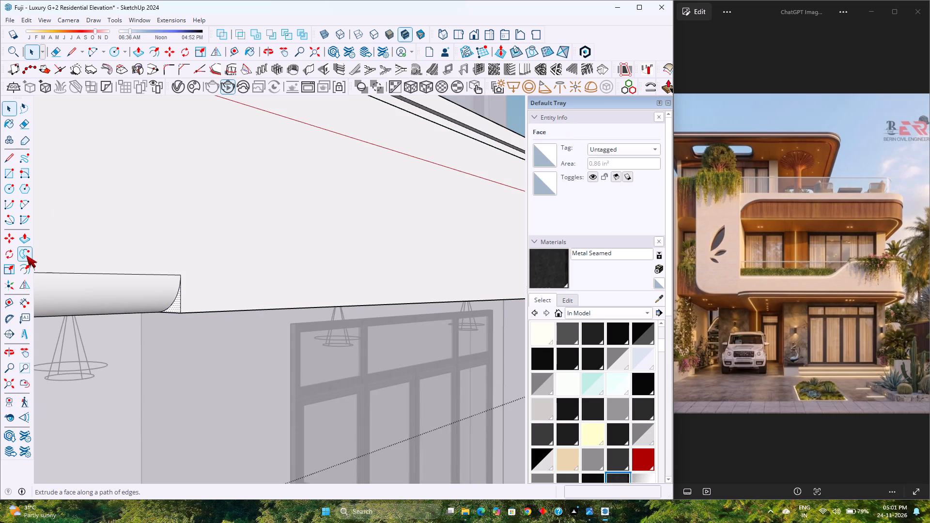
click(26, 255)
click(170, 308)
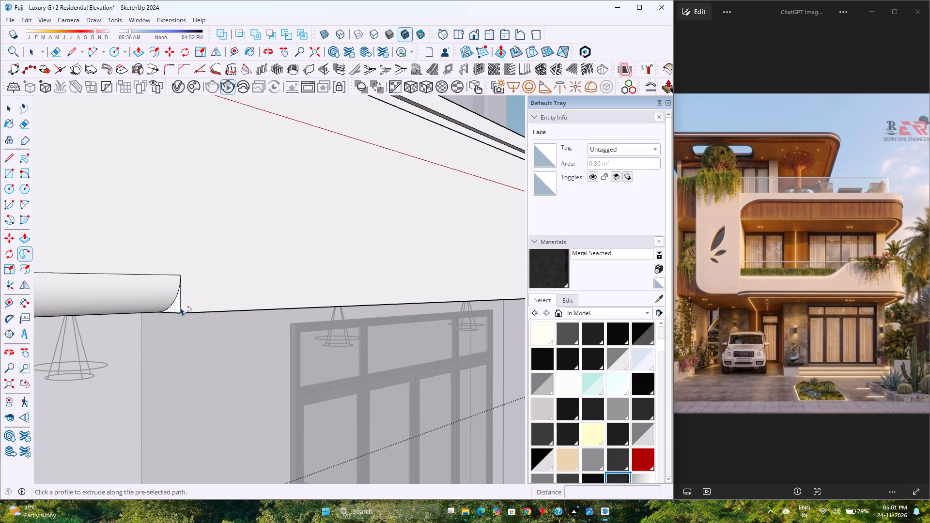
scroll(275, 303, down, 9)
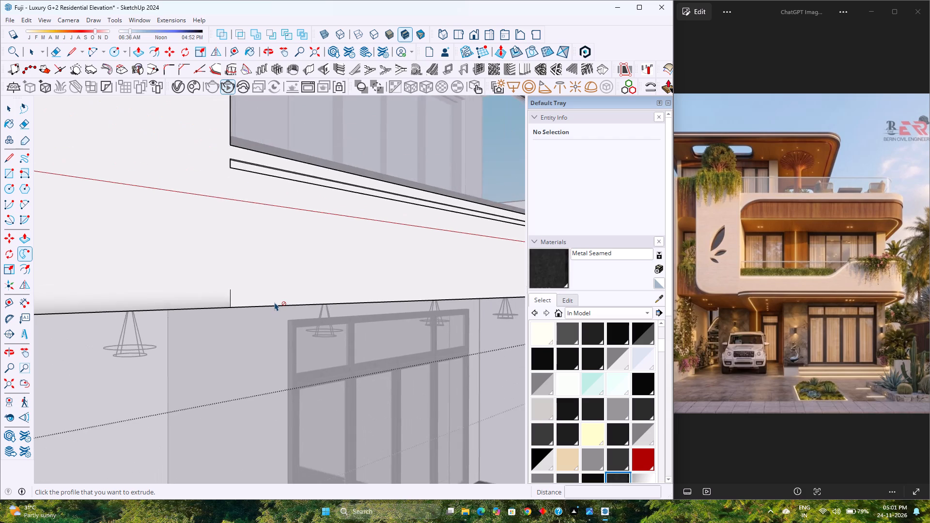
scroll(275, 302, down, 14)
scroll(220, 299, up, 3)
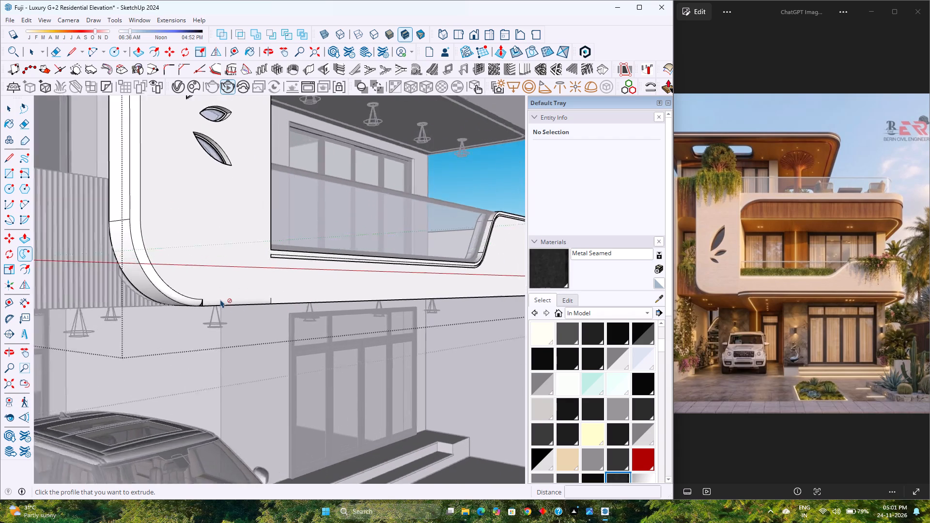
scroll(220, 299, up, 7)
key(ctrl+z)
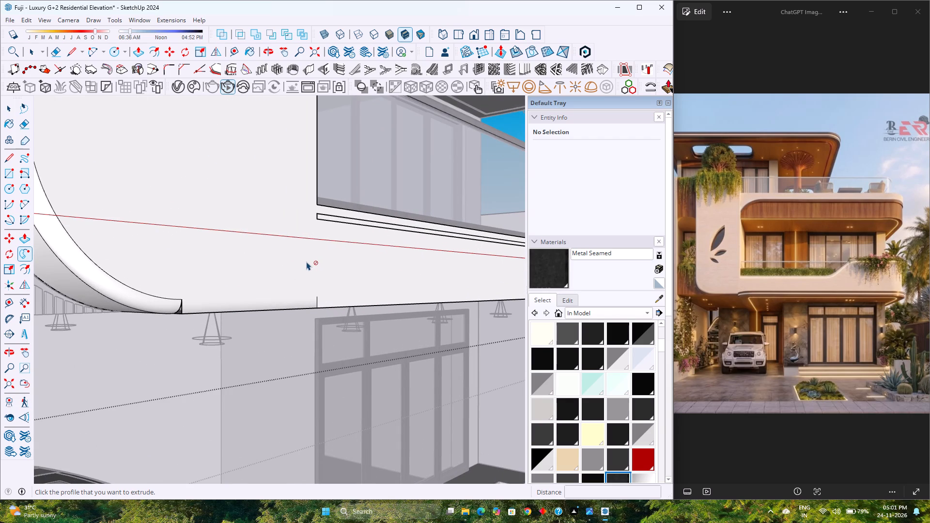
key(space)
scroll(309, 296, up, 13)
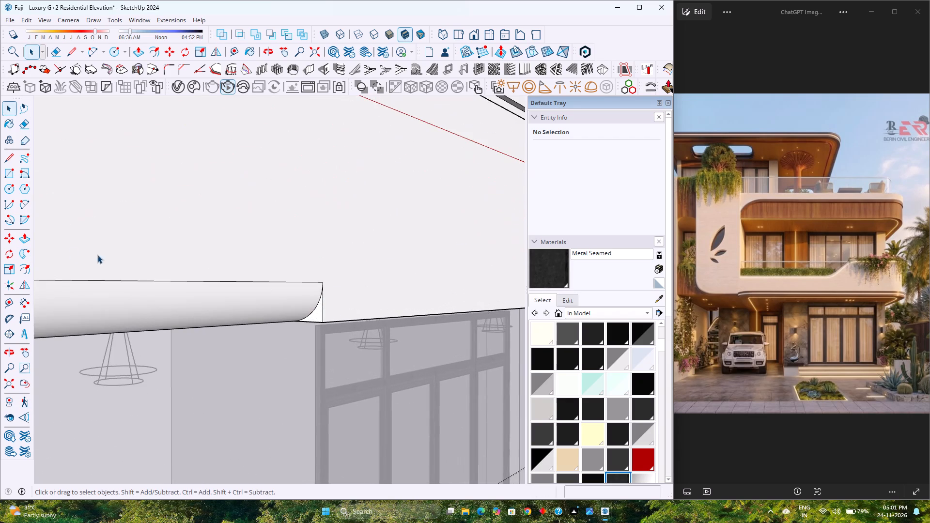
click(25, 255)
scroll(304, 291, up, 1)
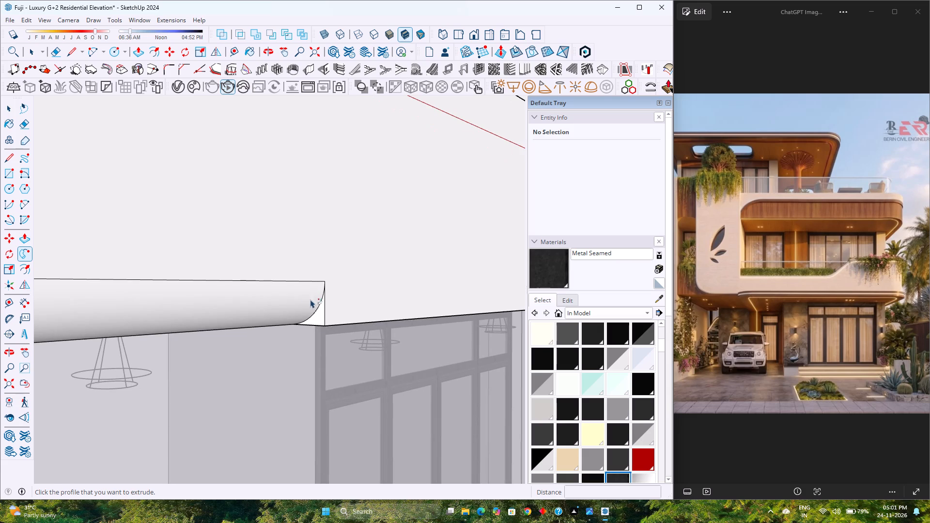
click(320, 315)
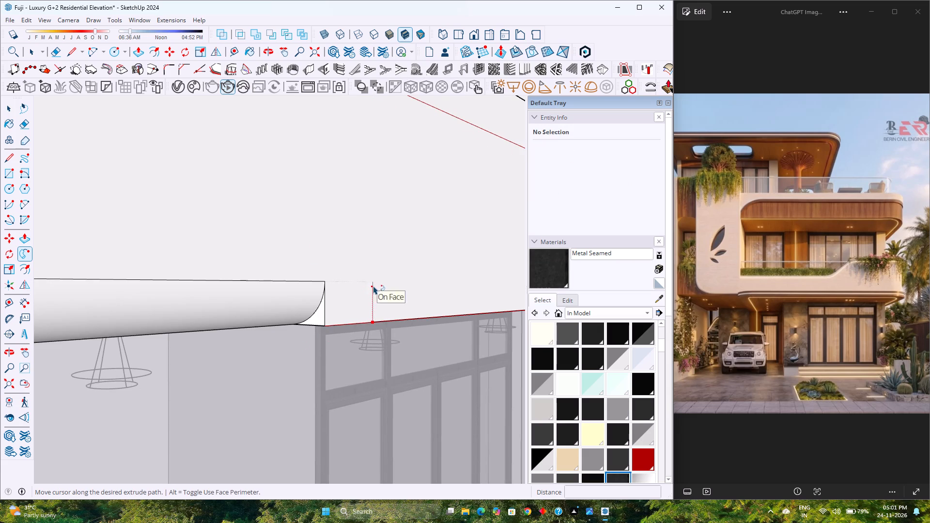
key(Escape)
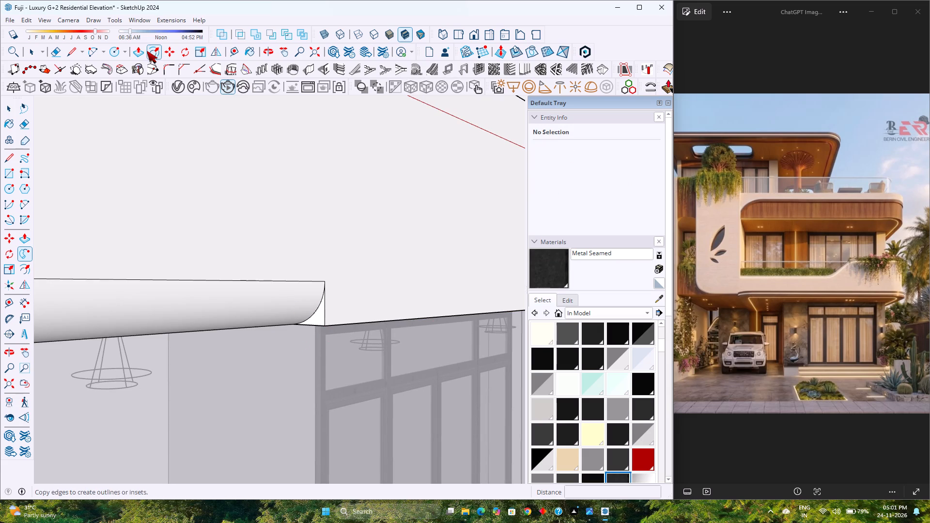
Push/Pull the small corner face 20' 6" along the balcony's straight front bottom edge, up to its curved outer corner.
click(141, 51)
click(319, 317)
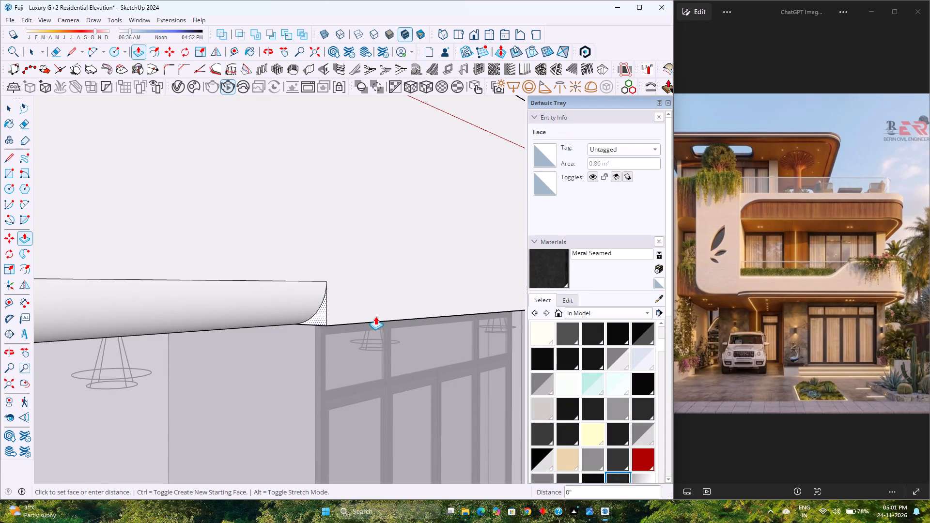
scroll(389, 315, down, 18)
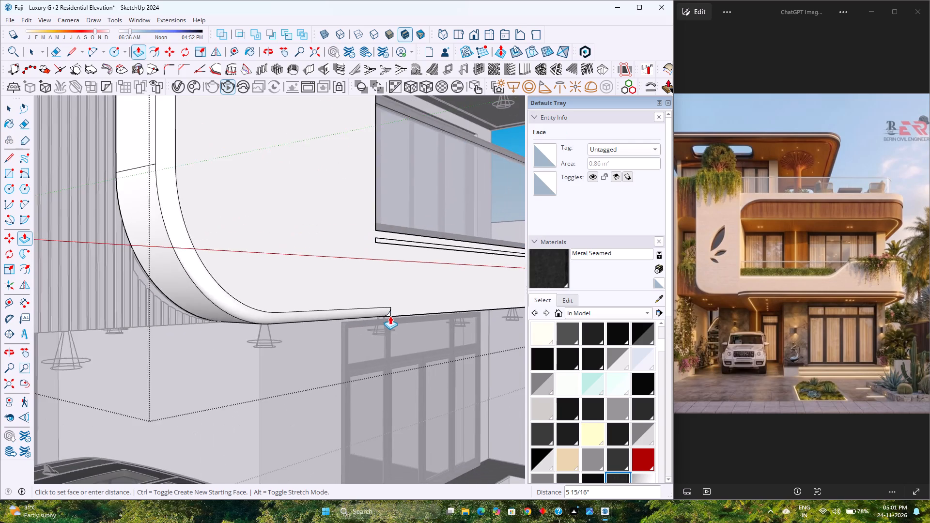
shift+middle_drag(390, 316, 96, 355)
shift+middle_click(96, 355)
scroll(189, 346, down, 7)
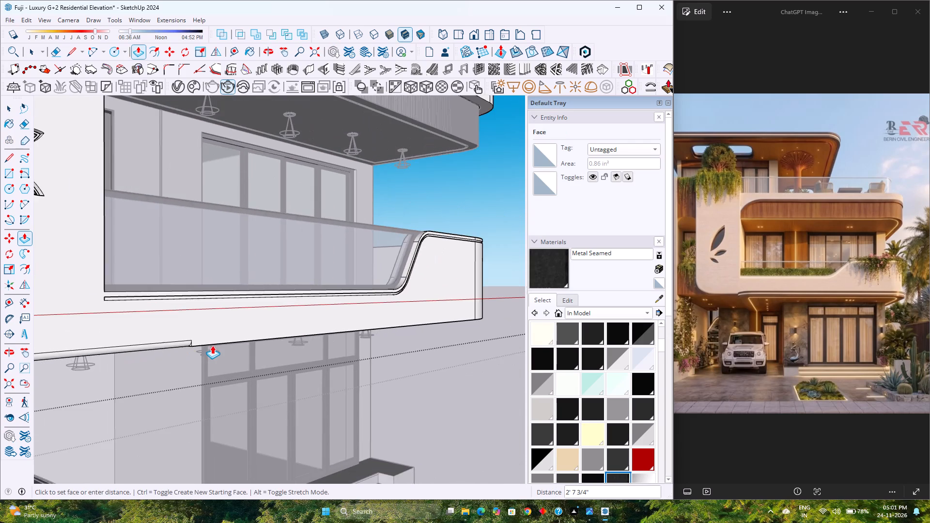
scroll(212, 345, down, 2)
scroll(431, 318, up, 4)
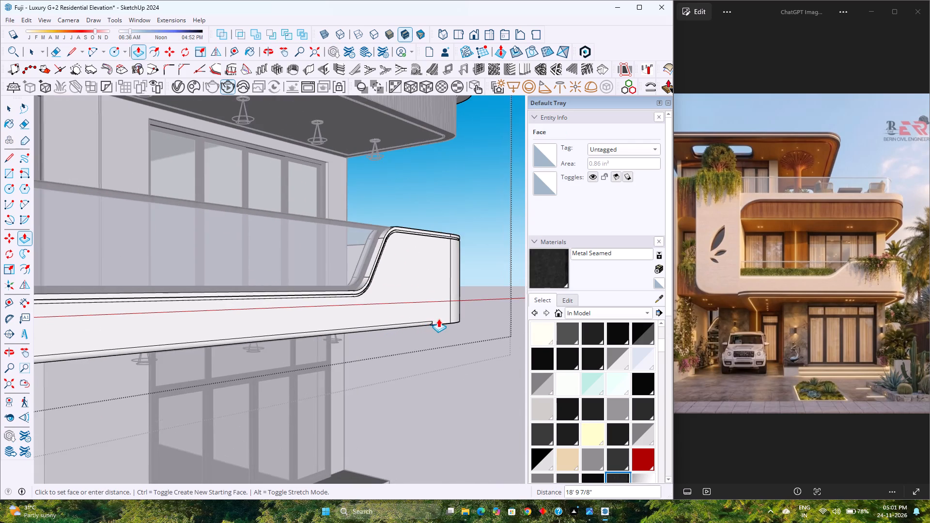
scroll(438, 319, up, 14)
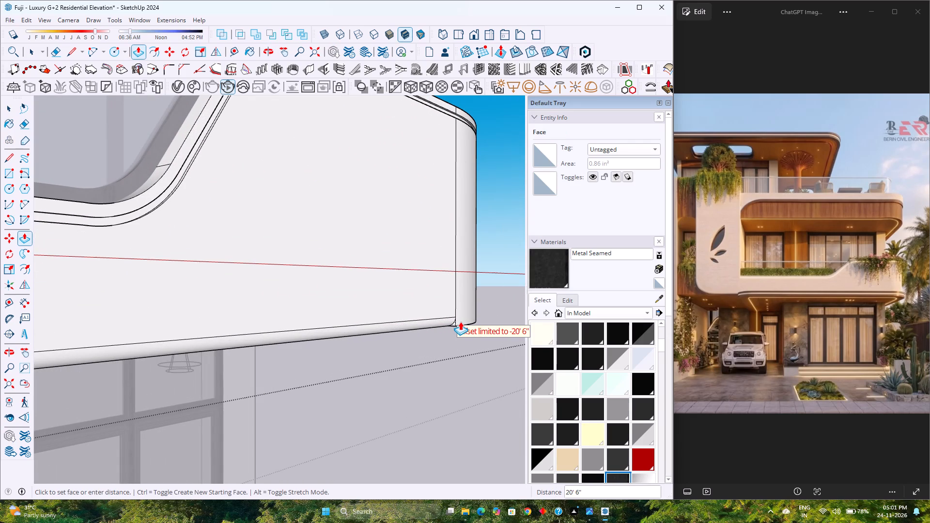
click(461, 321)
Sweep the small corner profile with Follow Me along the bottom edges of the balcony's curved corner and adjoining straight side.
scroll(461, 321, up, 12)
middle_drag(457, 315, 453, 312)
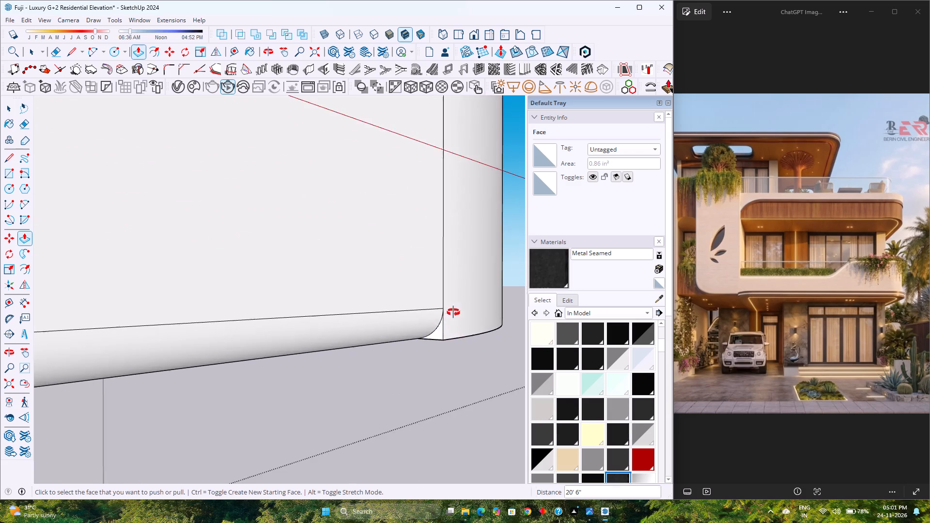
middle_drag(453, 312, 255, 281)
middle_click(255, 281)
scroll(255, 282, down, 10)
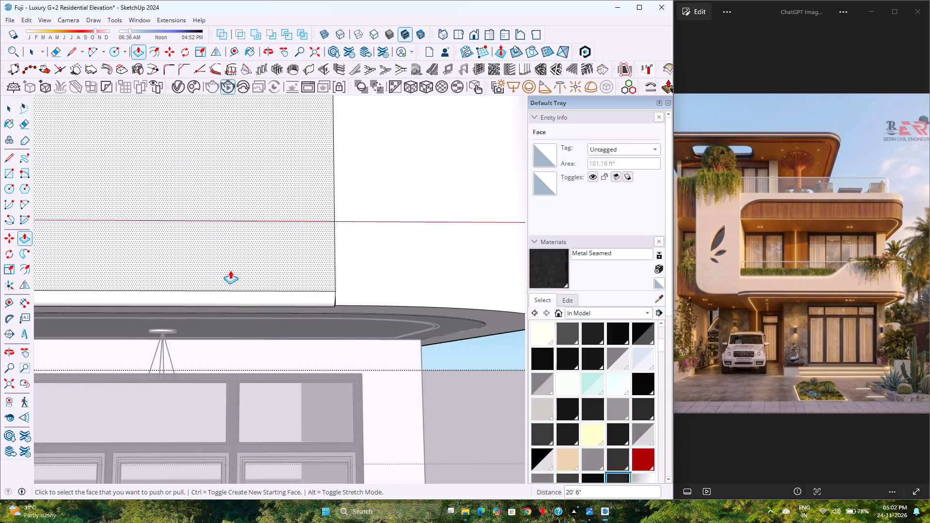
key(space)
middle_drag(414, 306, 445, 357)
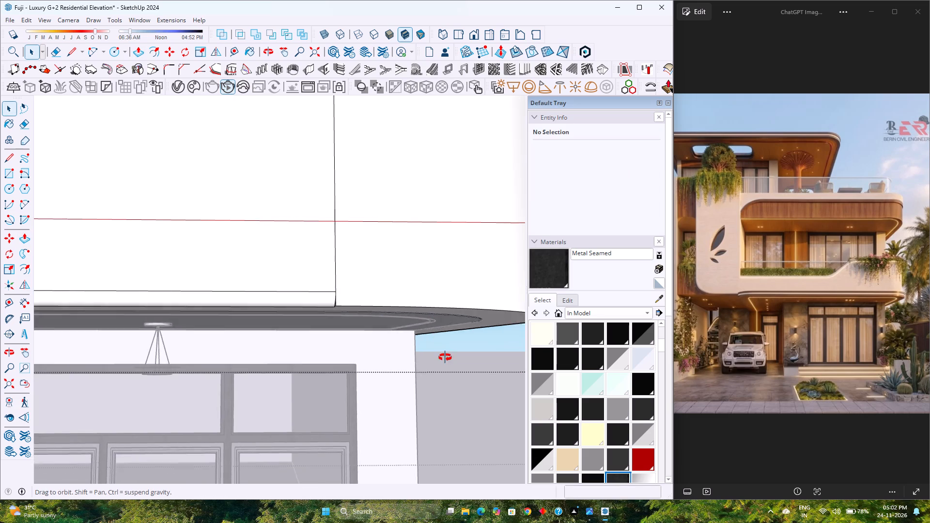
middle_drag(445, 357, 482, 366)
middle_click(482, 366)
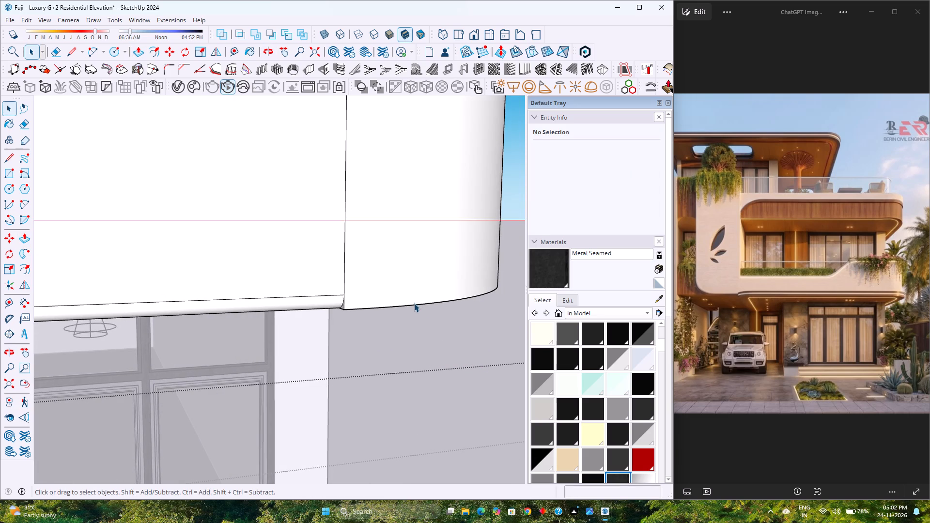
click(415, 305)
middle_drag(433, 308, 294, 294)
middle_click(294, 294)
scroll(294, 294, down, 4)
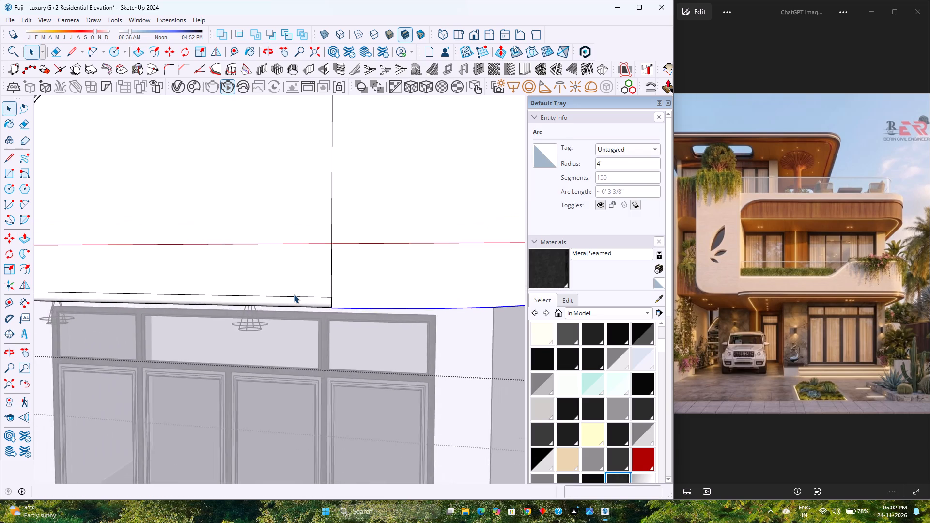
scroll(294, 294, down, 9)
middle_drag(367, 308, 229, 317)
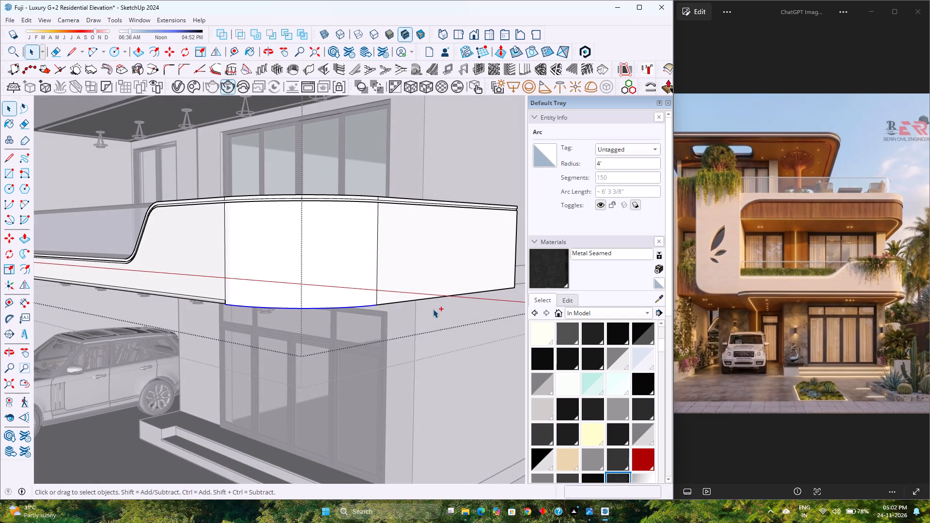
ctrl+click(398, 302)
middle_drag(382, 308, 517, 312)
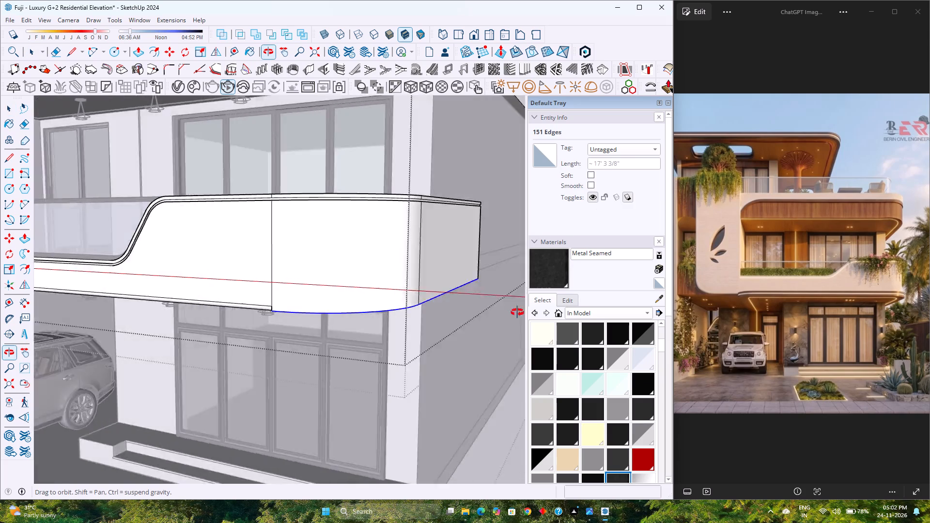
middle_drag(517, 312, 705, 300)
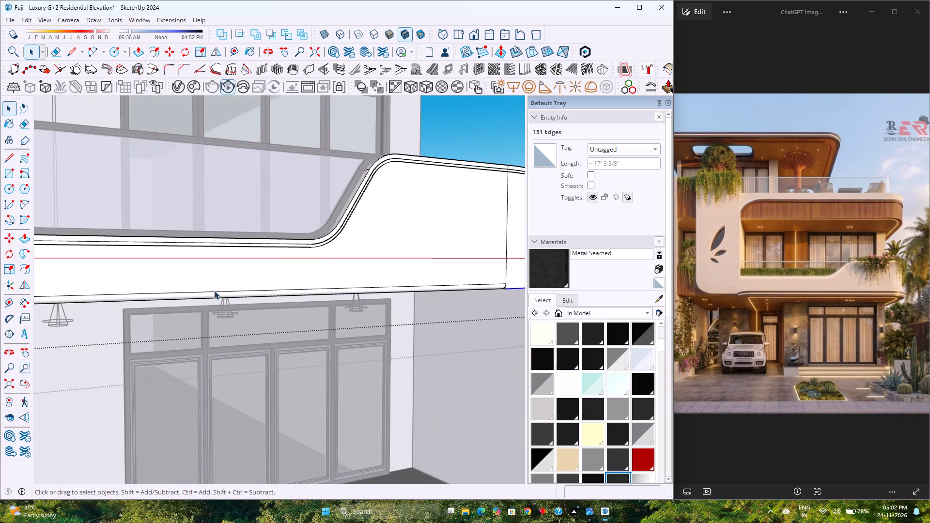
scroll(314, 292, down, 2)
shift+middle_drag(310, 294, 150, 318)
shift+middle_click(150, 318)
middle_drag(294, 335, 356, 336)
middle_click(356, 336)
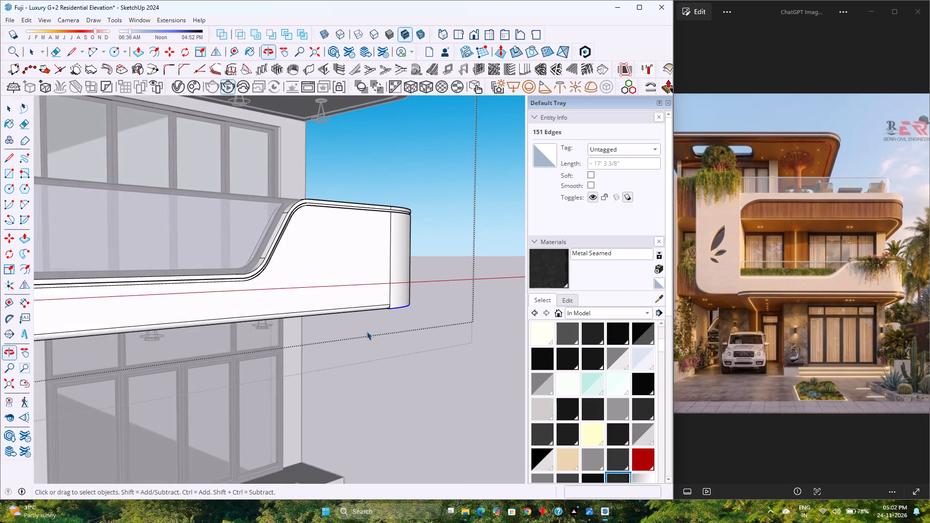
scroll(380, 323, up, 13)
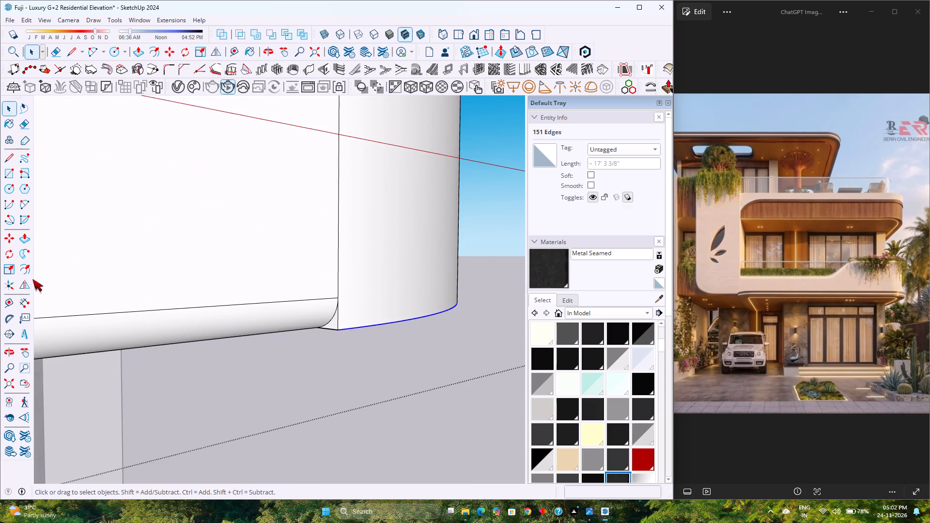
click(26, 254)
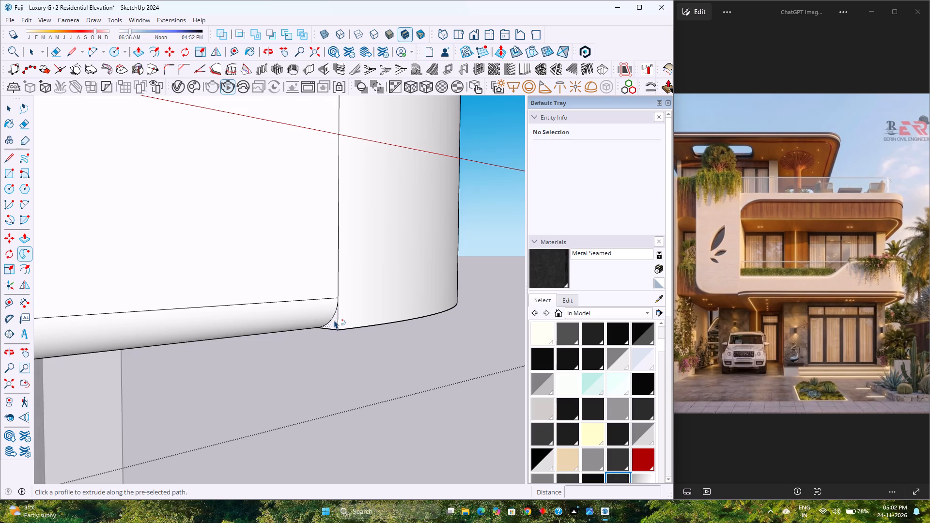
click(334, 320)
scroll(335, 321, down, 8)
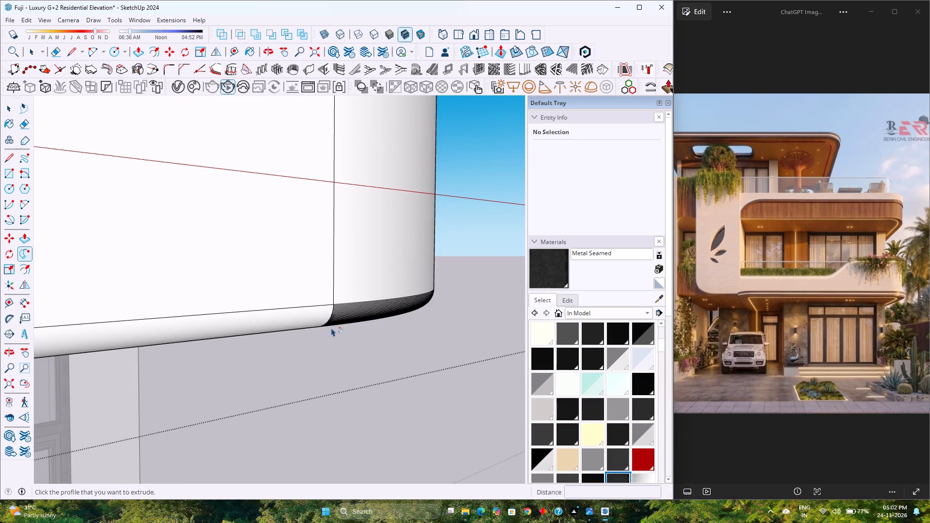
Examine the swept bottom edge around the balcony's curved corner and side, close up and within the whole facade.
key(space)
scroll(368, 325, up, 4)
scroll(369, 325, down, 4)
middle_drag(369, 324, 88, 321)
scroll(86, 321, down, 14)
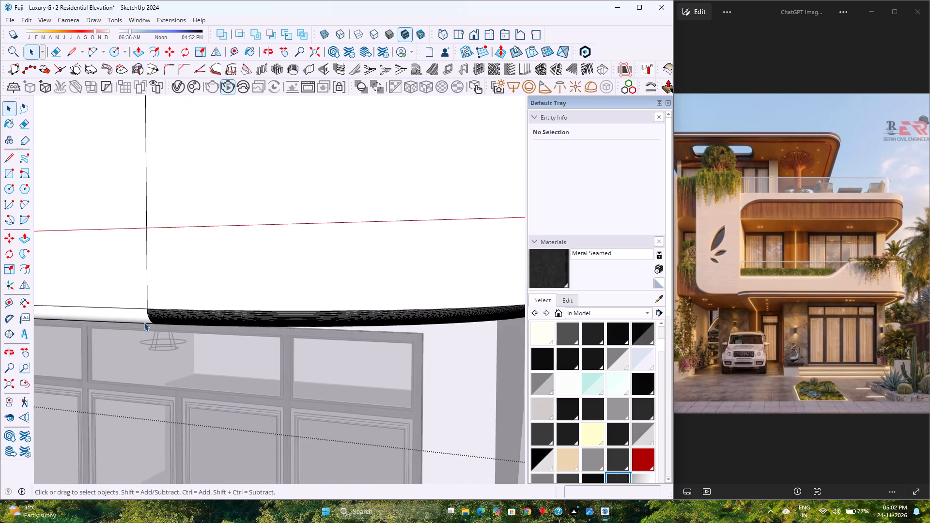
scroll(144, 322, down, 9)
middle_drag(109, 332, 71, 335)
scroll(99, 337, down, 5)
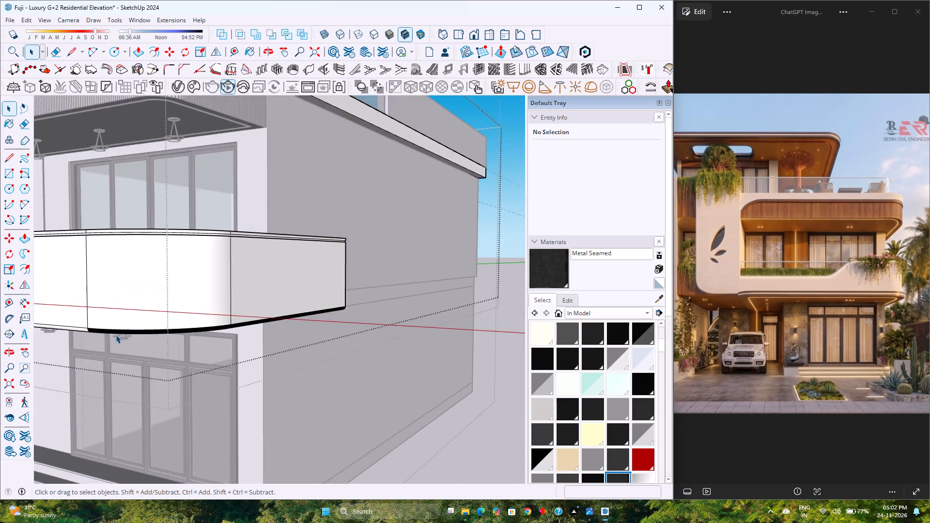
scroll(116, 335, down, 5)
middle_drag(116, 333, 247, 325)
scroll(248, 325, down, 12)
scroll(170, 308, up, 3)
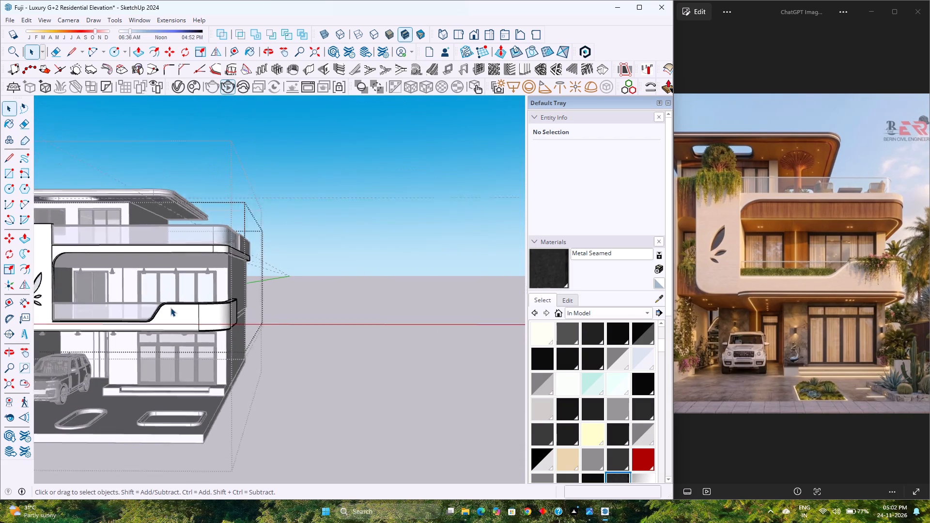
scroll(170, 308, up, 13)
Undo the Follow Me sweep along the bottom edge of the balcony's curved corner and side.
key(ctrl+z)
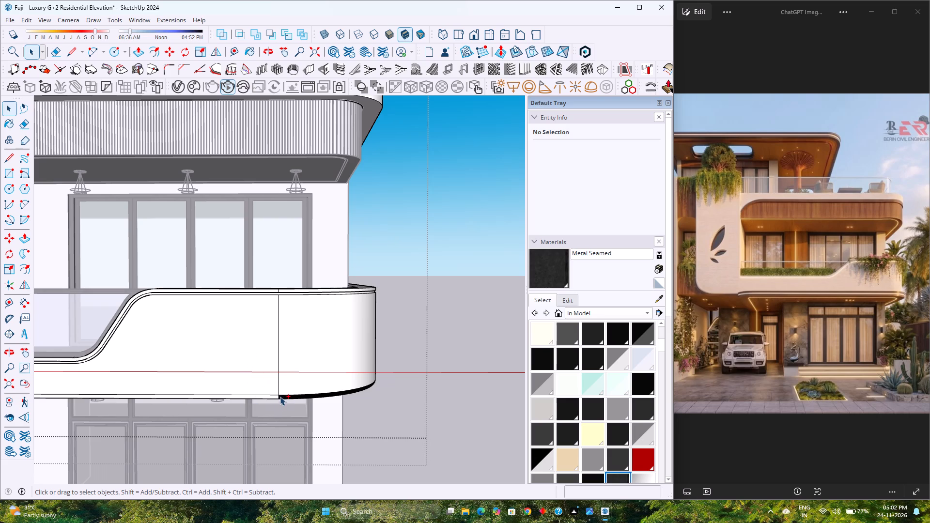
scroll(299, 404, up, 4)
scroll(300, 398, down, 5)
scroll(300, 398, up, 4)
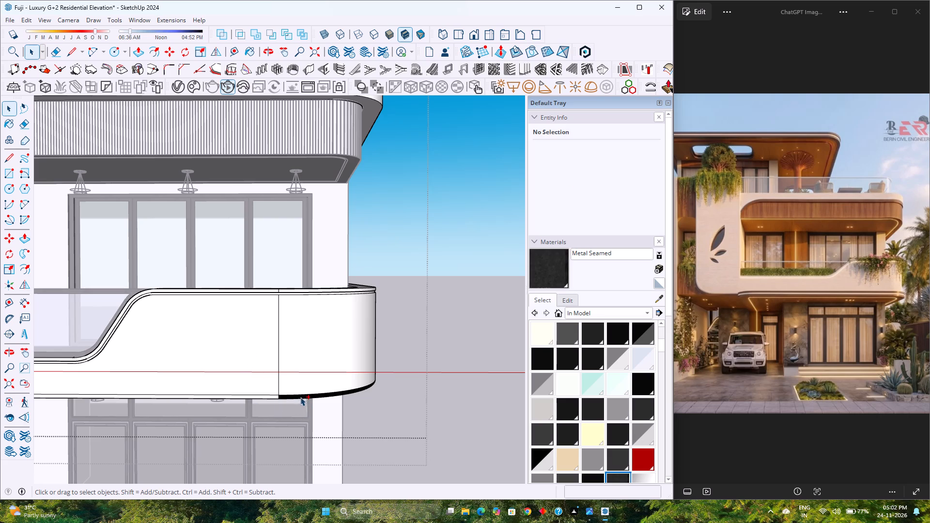
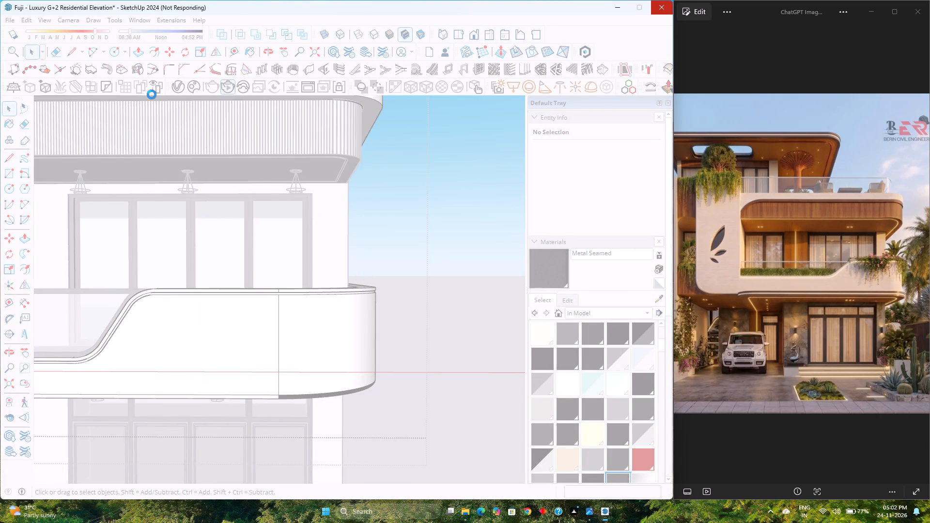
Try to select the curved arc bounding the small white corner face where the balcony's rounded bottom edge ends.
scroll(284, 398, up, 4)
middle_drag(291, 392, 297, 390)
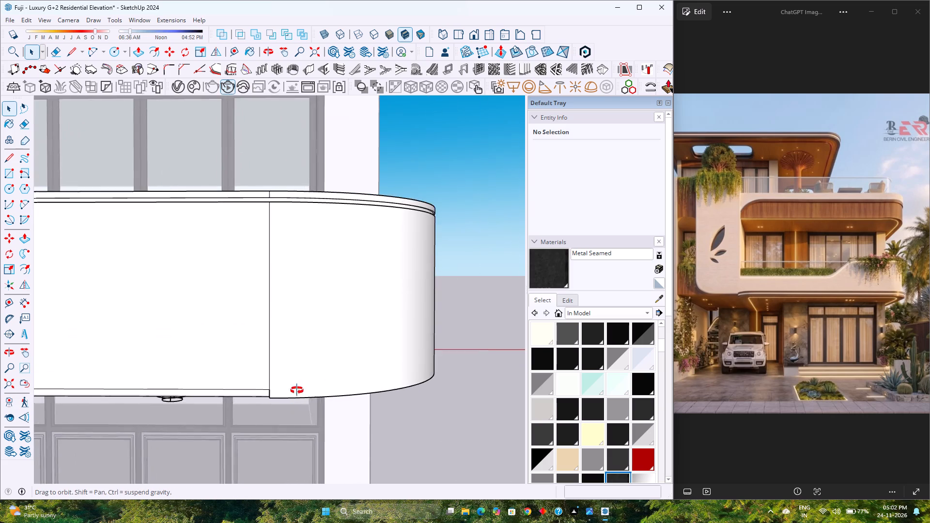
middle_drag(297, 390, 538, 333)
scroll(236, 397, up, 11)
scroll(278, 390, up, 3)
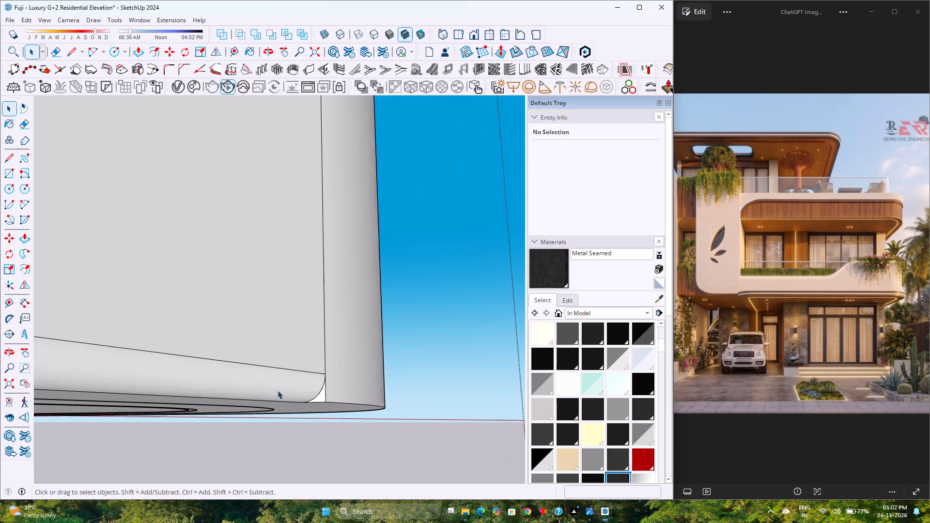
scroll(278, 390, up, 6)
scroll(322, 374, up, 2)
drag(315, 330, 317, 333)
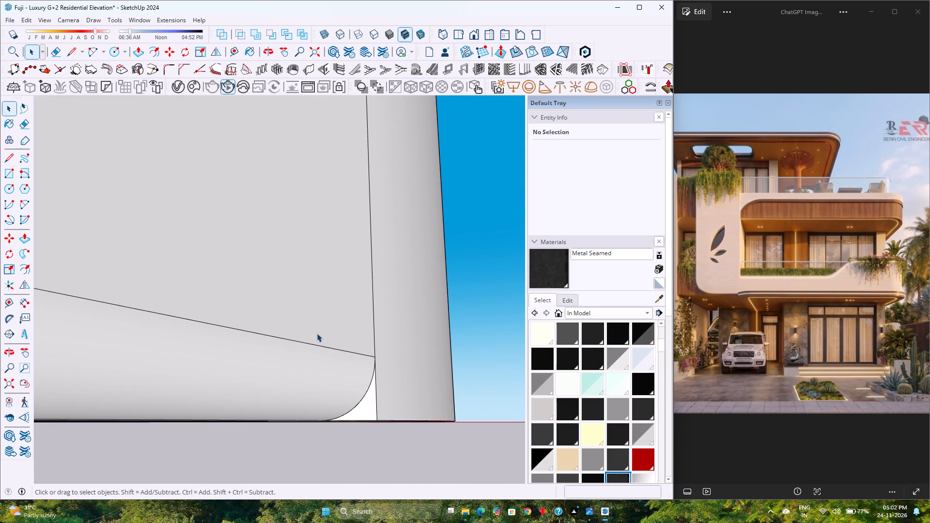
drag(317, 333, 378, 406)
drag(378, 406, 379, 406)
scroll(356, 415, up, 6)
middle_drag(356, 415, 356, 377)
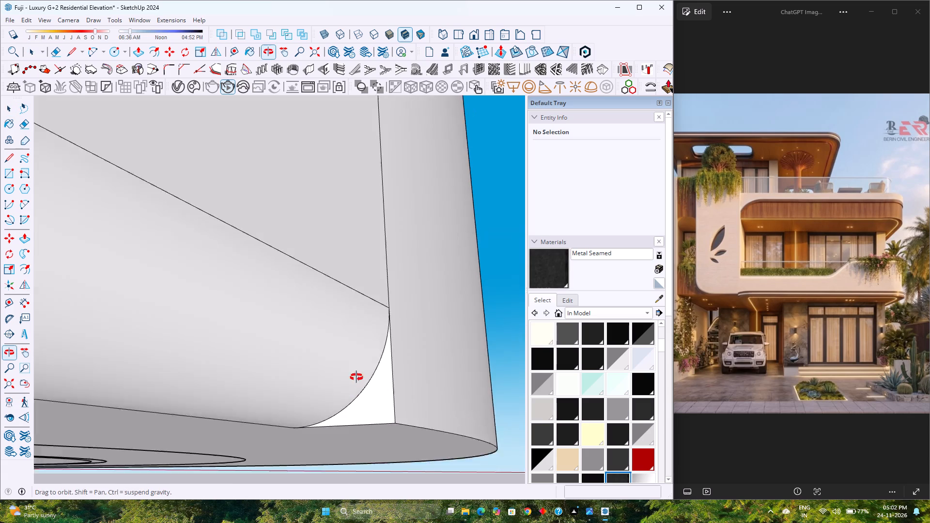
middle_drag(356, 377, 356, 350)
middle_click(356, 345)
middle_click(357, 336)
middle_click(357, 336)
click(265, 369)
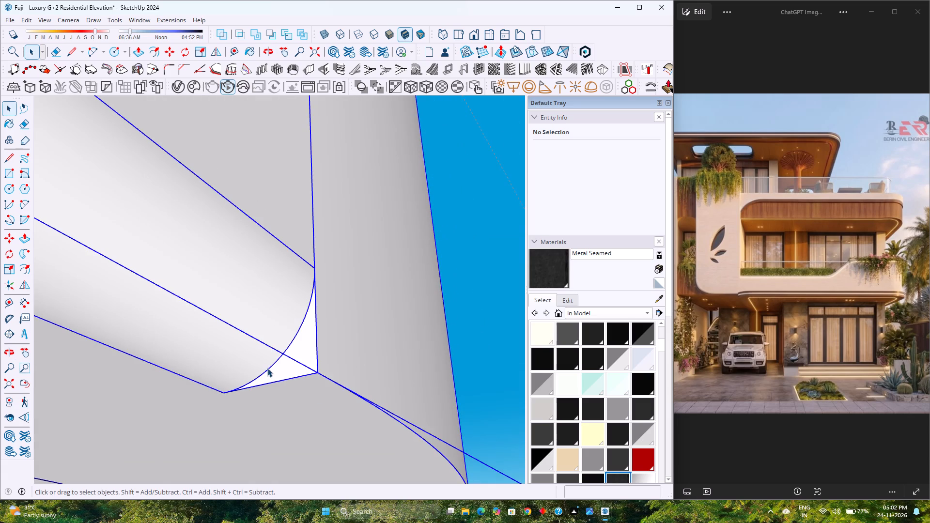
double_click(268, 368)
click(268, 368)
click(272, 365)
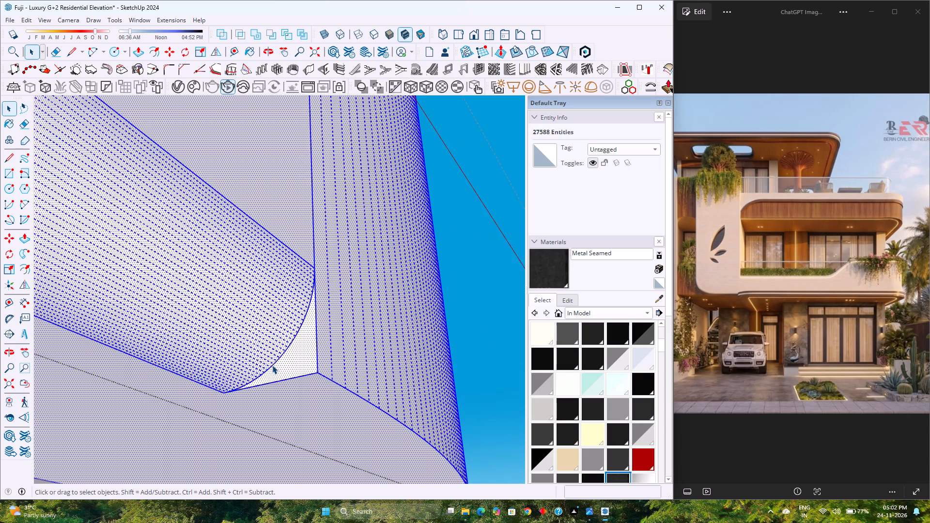
Select all edge segments of the small white corner face's curved arc, and drop the faces from the selection with Deselect Faces.
click(277, 363)
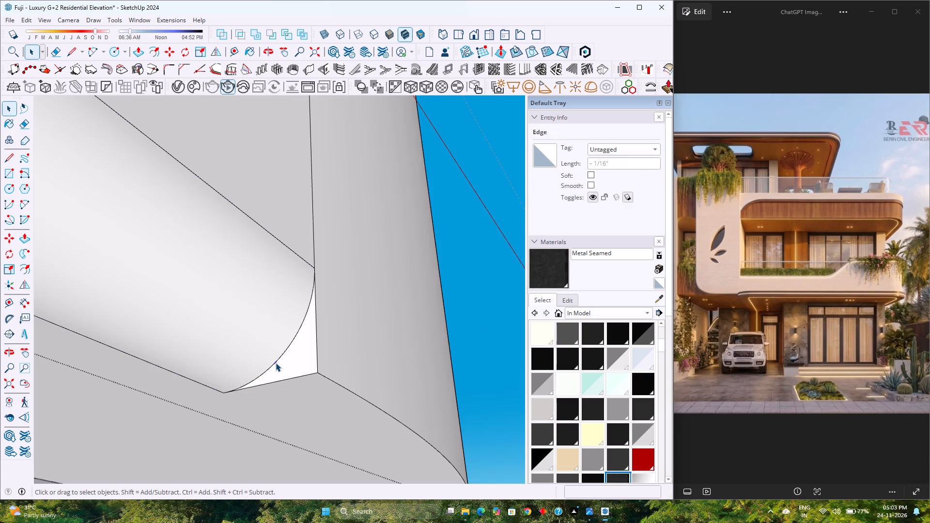
drag(171, 174, 306, 349)
drag(306, 349, 323, 356)
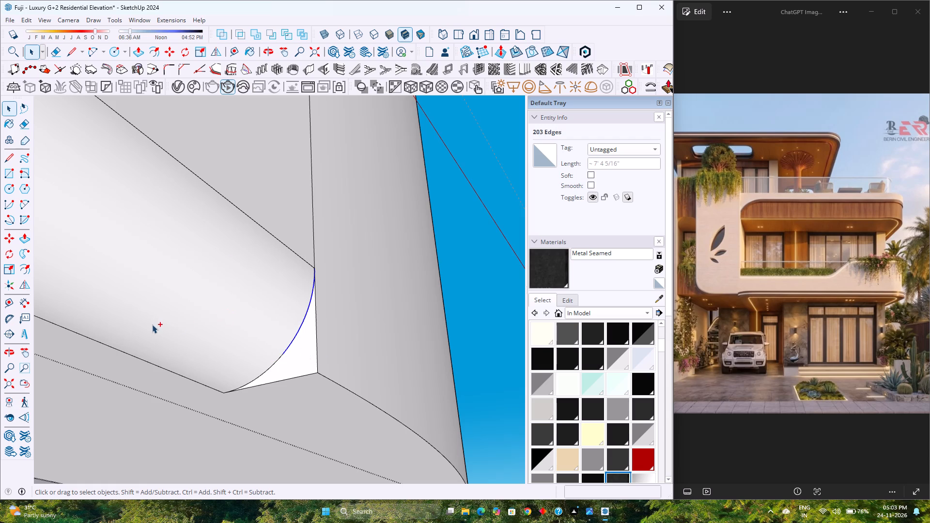
ctrl+drag(190, 337, 295, 375)
scroll(249, 388, up, 7)
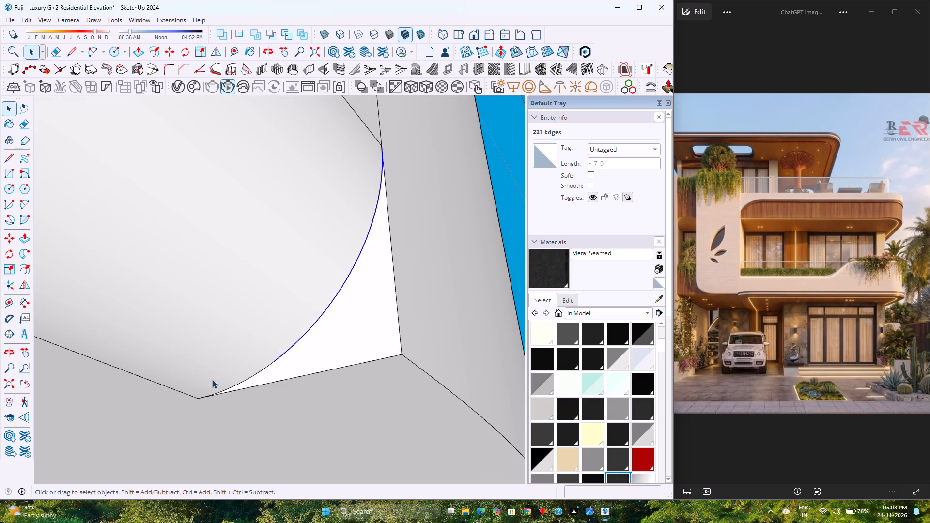
middle_drag(237, 395, 359, 413)
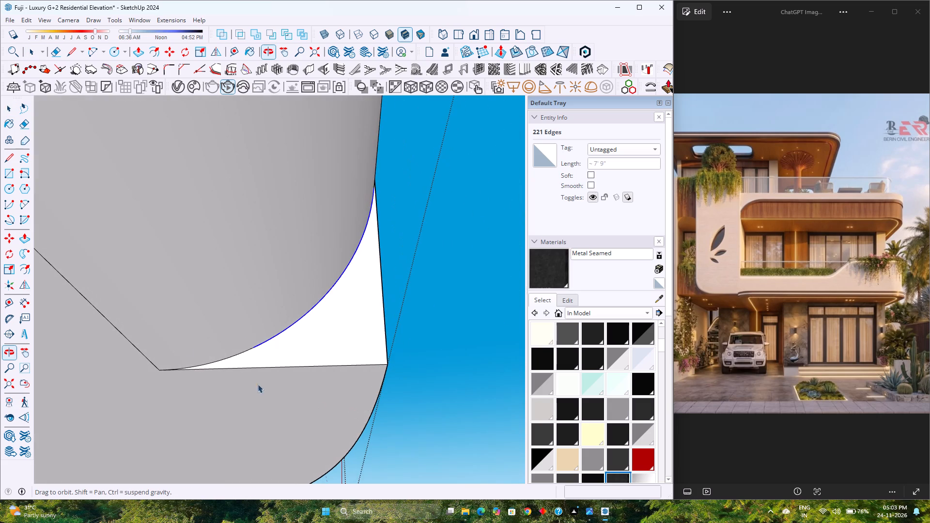
ctrl+click(119, 310)
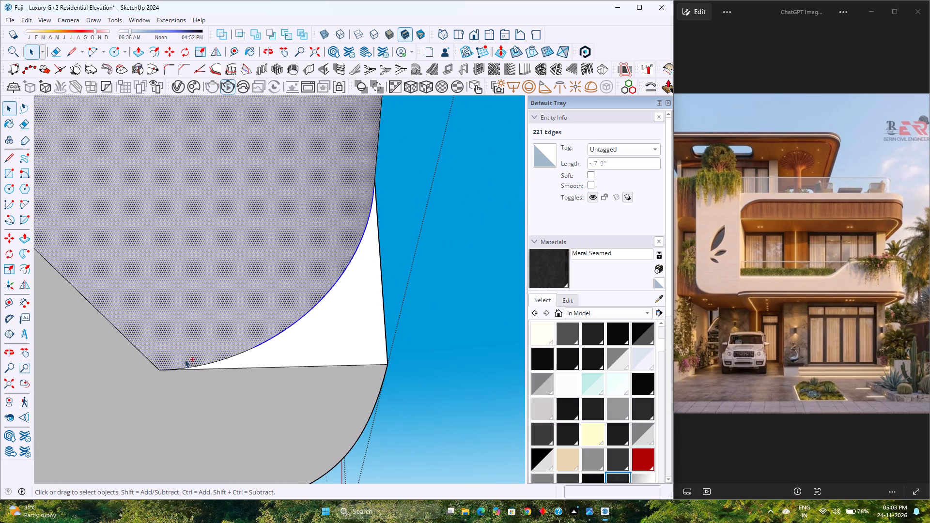
ctrl+drag(100, 306, 255, 371)
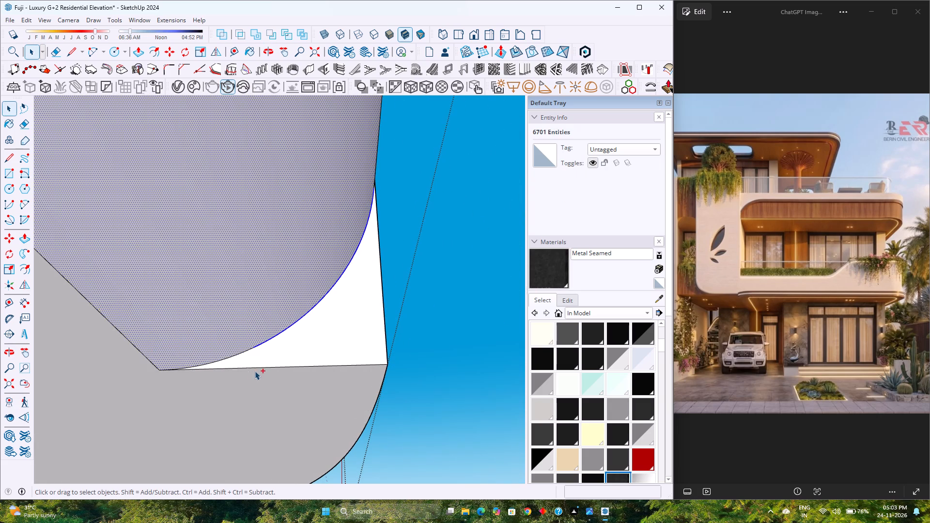
ctrl+drag(255, 371, 275, 378)
right_click(289, 327)
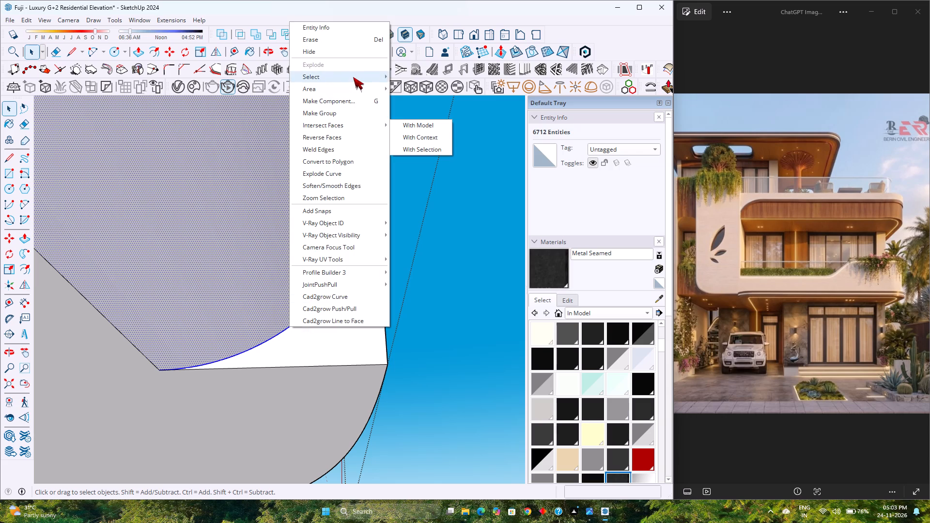
click(456, 150)
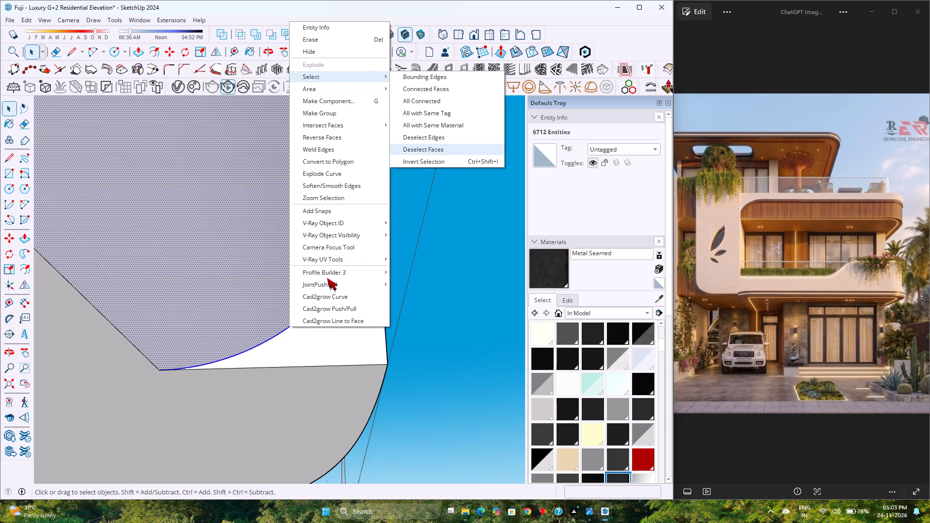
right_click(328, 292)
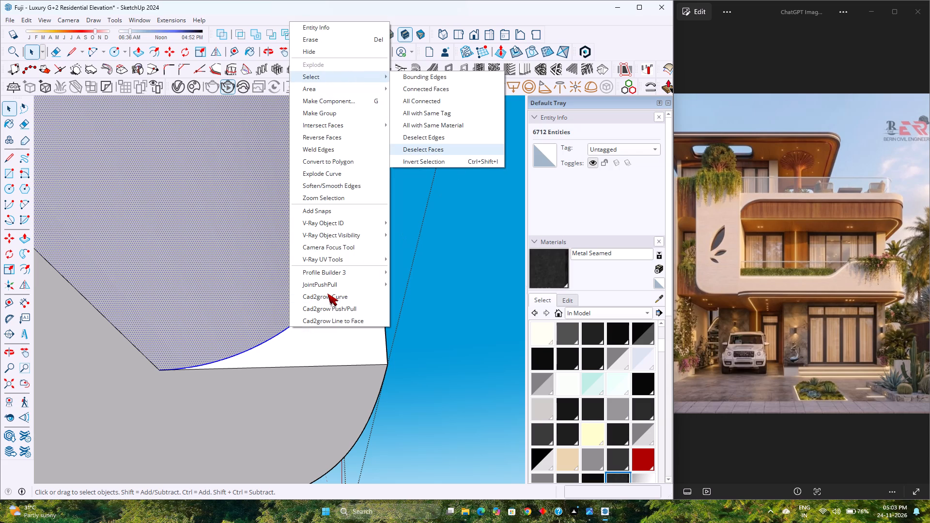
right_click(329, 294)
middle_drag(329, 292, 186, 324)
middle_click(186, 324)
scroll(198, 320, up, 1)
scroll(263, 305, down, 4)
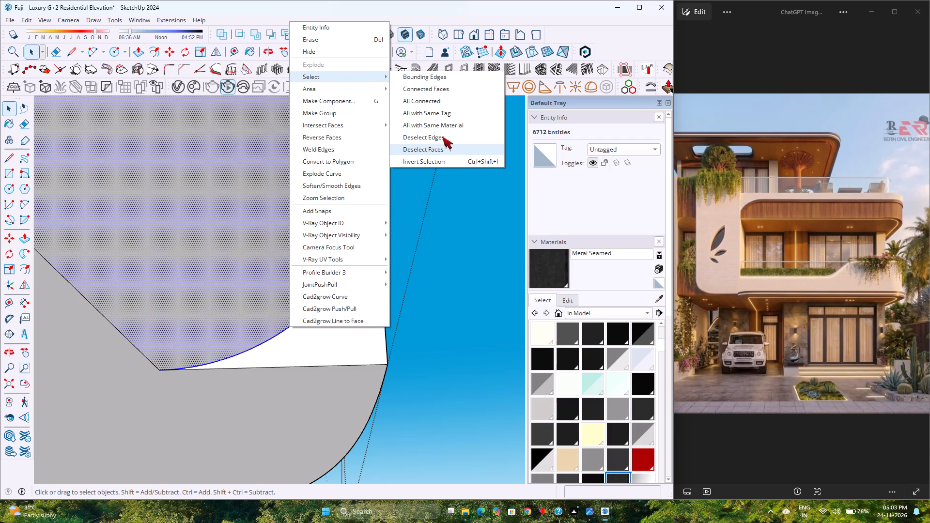
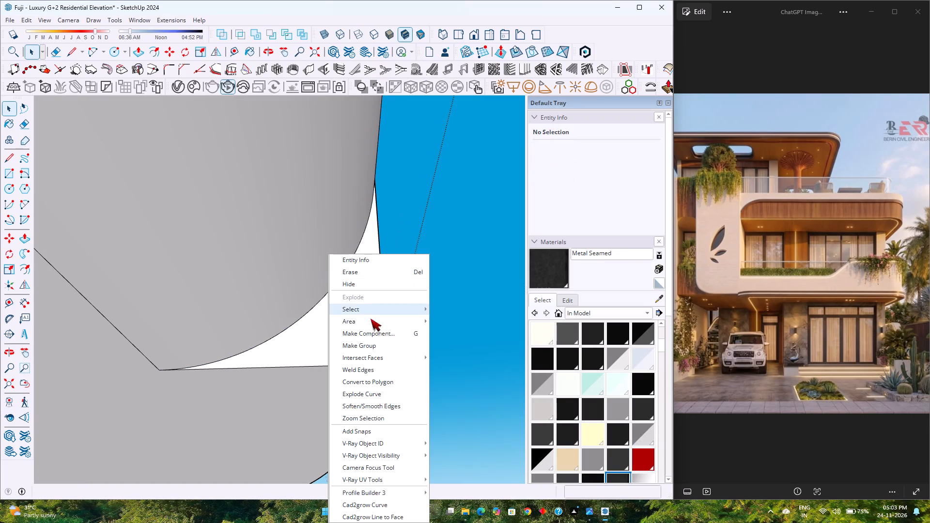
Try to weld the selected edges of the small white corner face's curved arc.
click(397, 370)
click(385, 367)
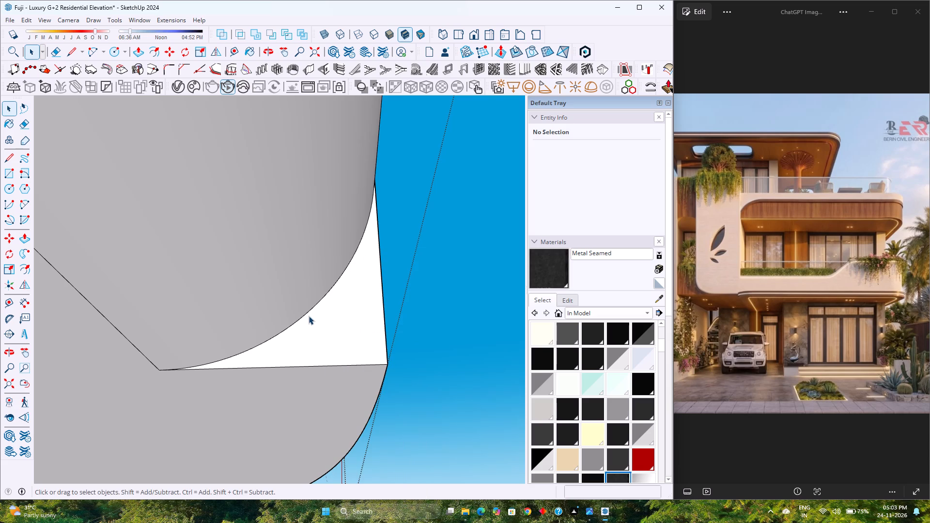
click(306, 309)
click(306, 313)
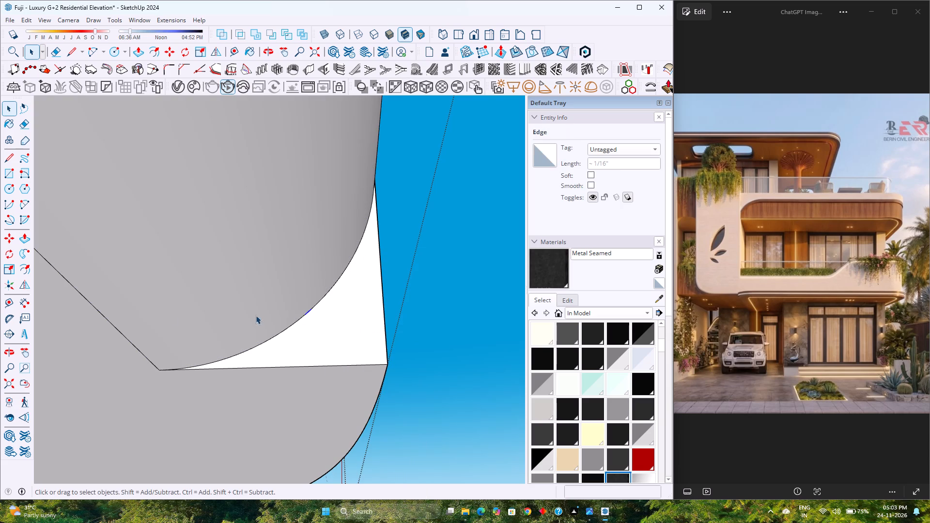
Select all 40 edge segments of the small corner face's curved arc and weld them into one curve.
drag(106, 277, 360, 401)
drag(360, 401, 366, 400)
middle_drag(336, 314, 268, 334)
scroll(336, 314, down, 1)
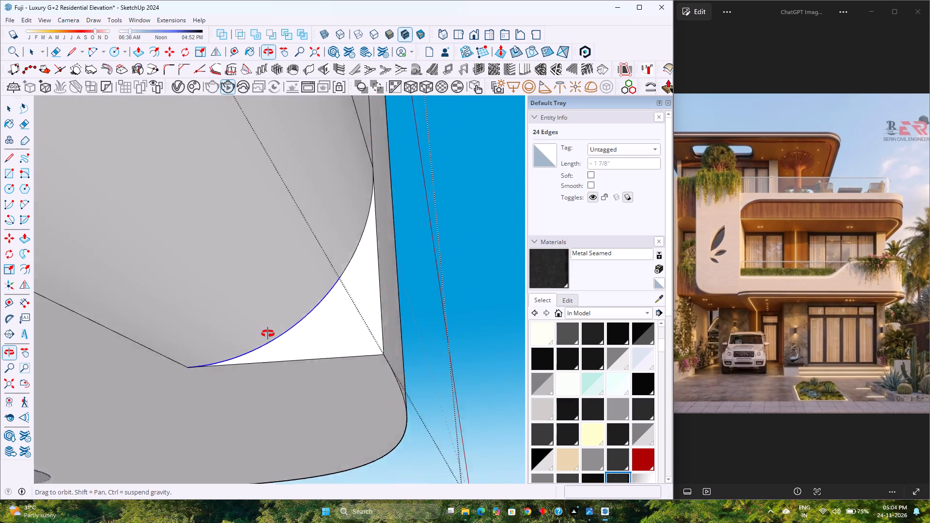
middle_drag(268, 334, 271, 340)
middle_click(271, 340)
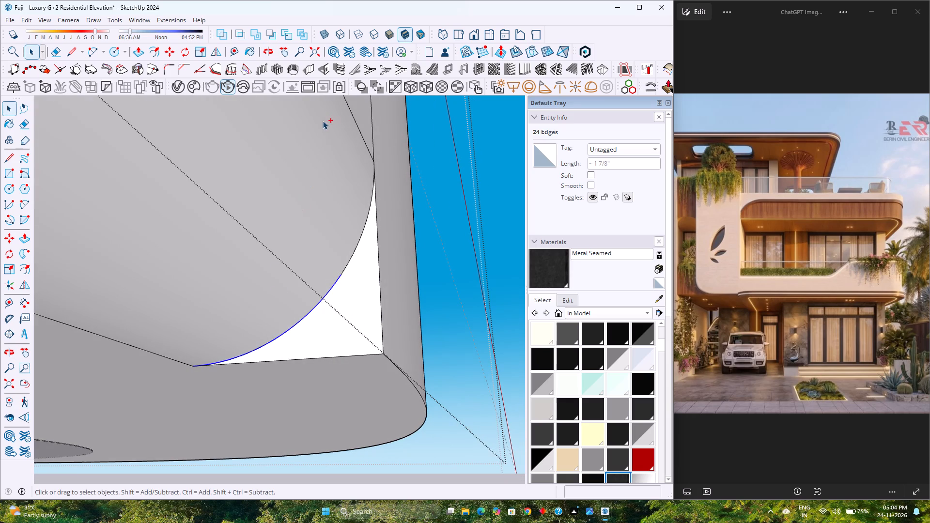
ctrl+drag(322, 120, 411, 284)
right_click(342, 271)
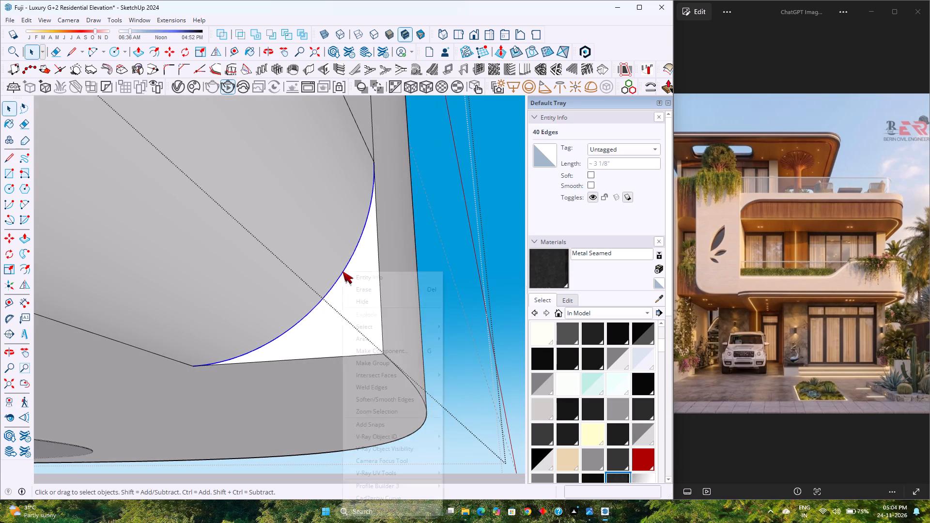
click(379, 384)
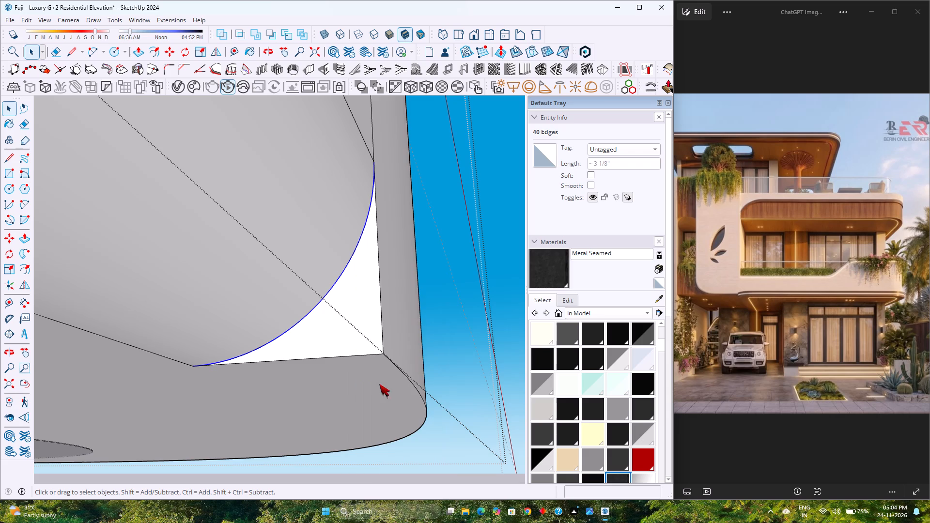
Check from the front whether the corner face's curved arc selects as a single curve.
middle_drag(348, 313, 322, 331)
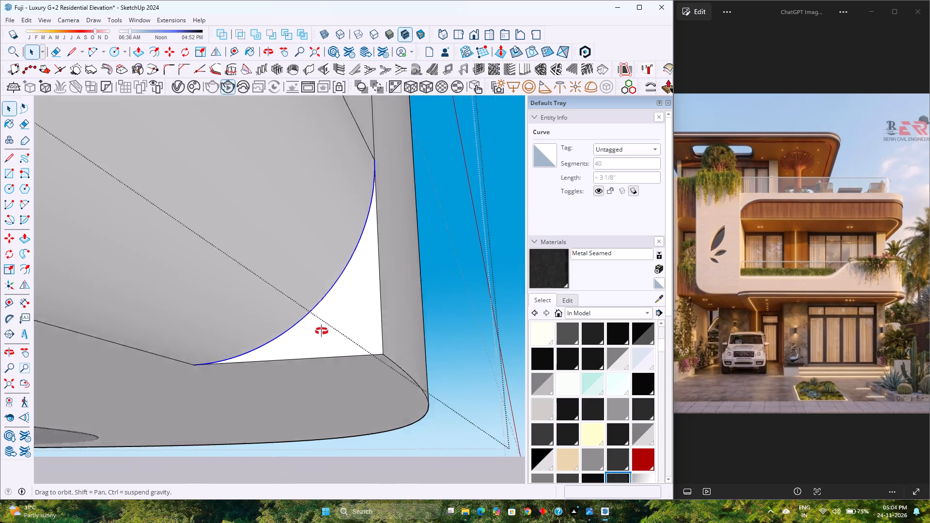
middle_drag(322, 331, 197, 348)
middle_click(197, 348)
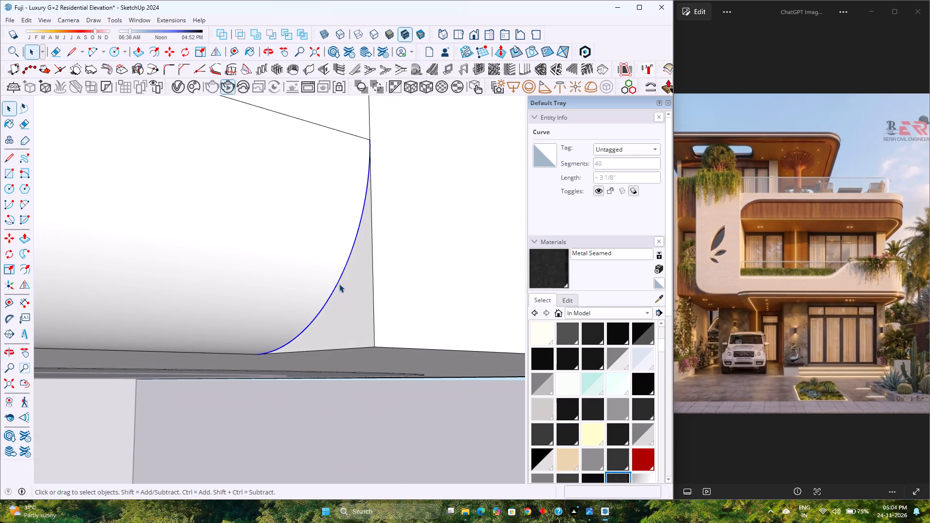
click(339, 284)
click(345, 310)
click(335, 291)
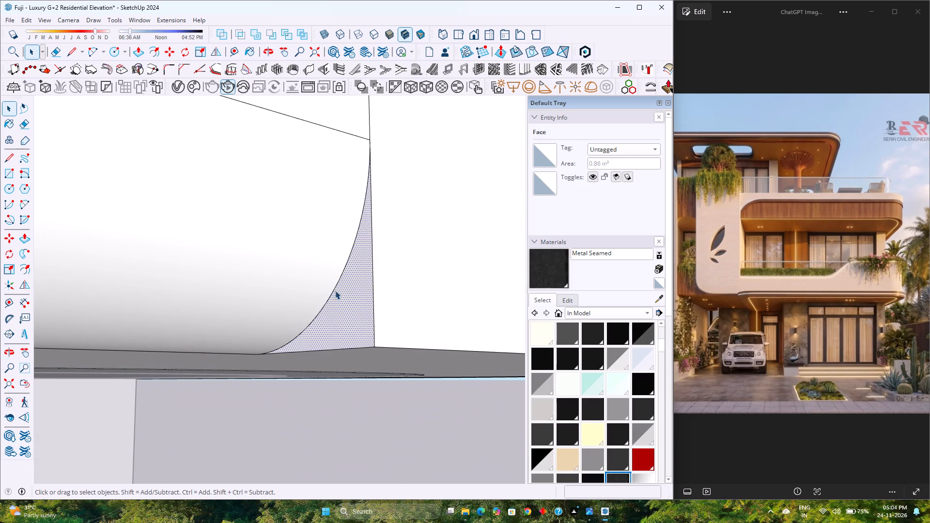
click(368, 322)
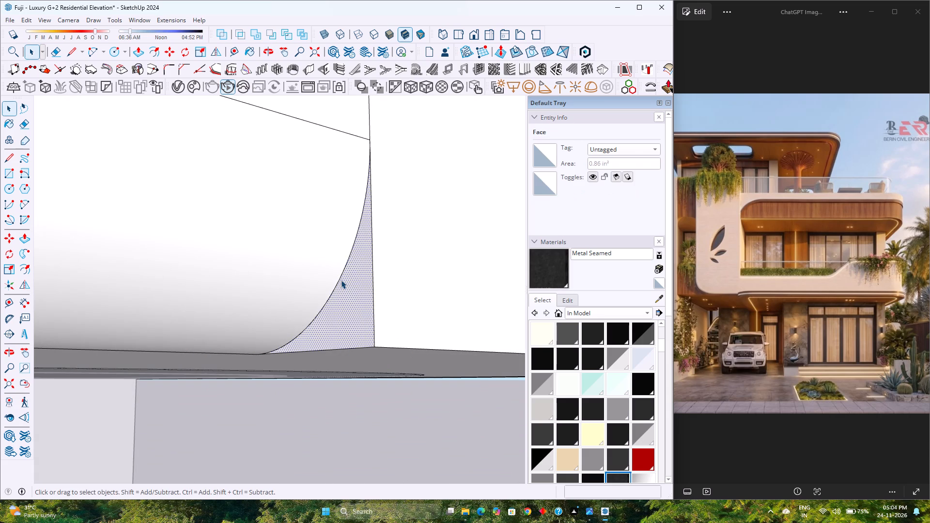
click(341, 280)
Extrude the small corner face along the balcony's curved bottom arc with Follow Me, rounding the bottom edge around the corner.
scroll(343, 369, down, 4)
click(394, 361)
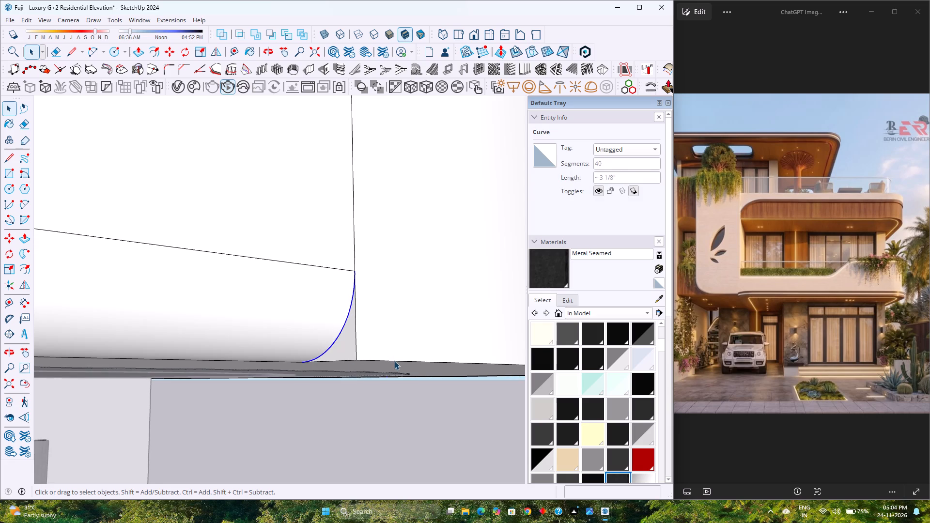
scroll(363, 345, down, 12)
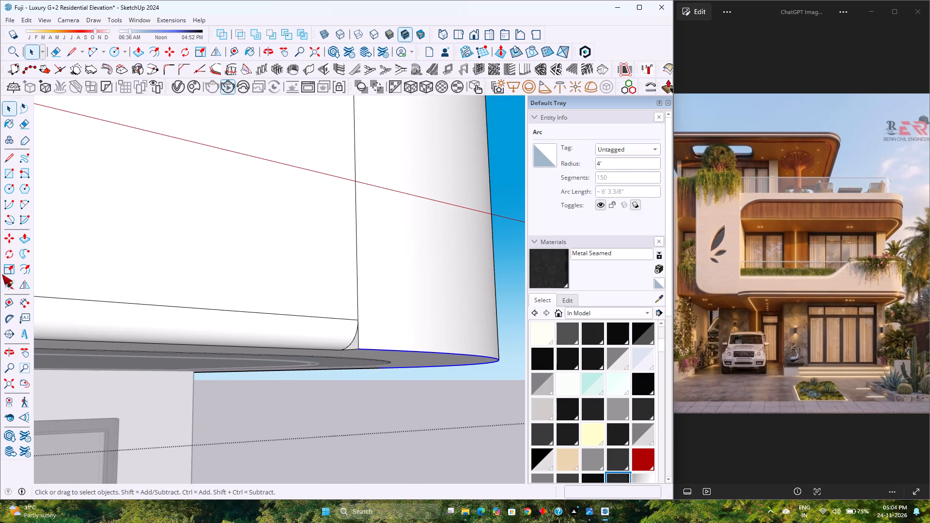
click(23, 252)
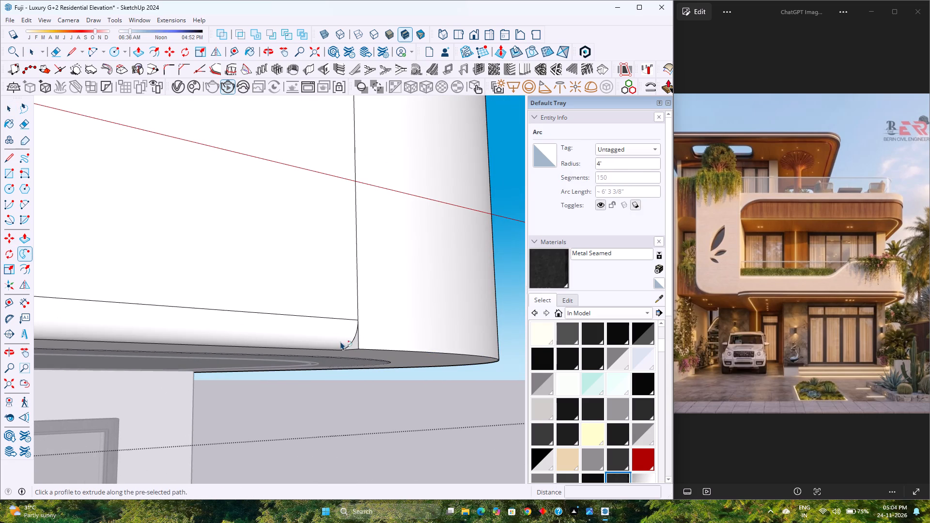
click(356, 344)
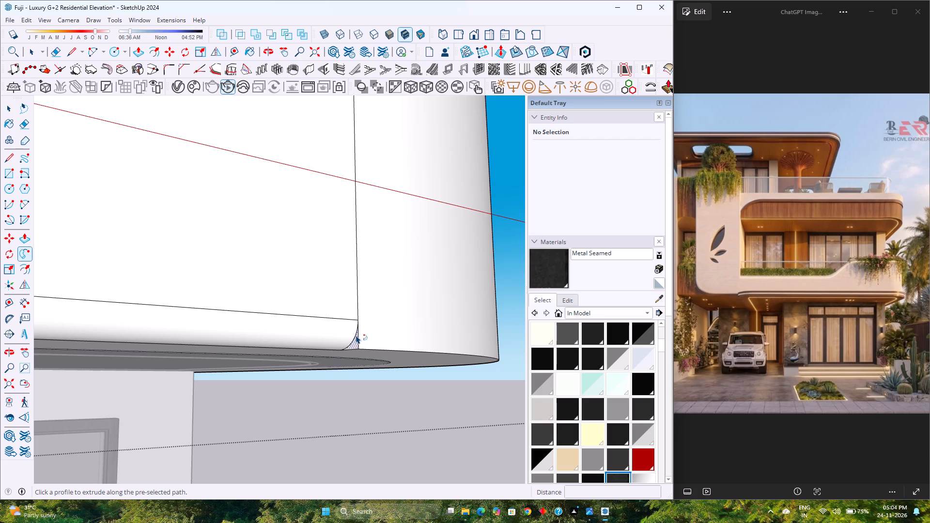
scroll(387, 339, up, 6)
scroll(387, 337, down, 2)
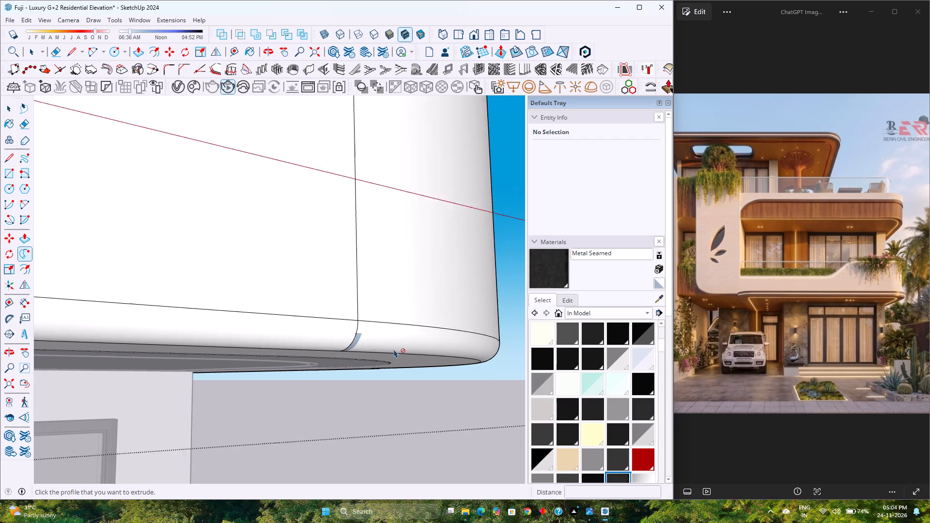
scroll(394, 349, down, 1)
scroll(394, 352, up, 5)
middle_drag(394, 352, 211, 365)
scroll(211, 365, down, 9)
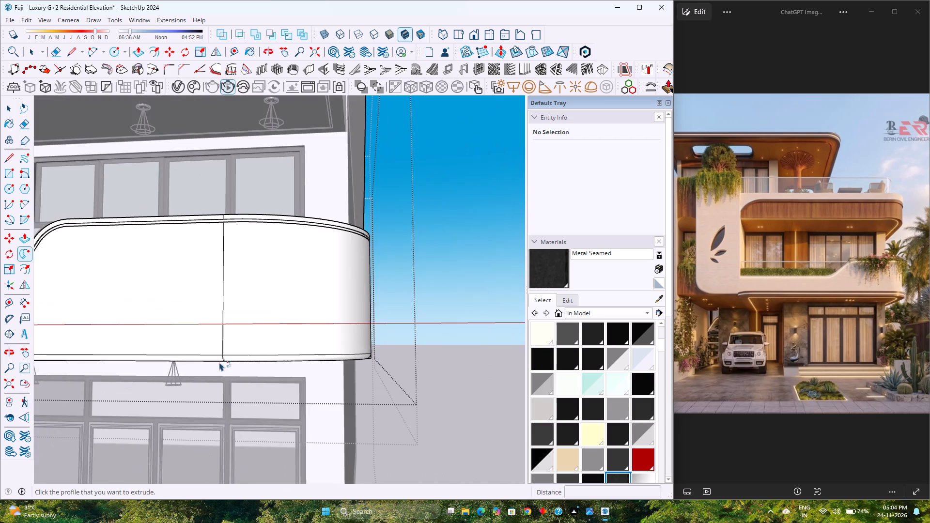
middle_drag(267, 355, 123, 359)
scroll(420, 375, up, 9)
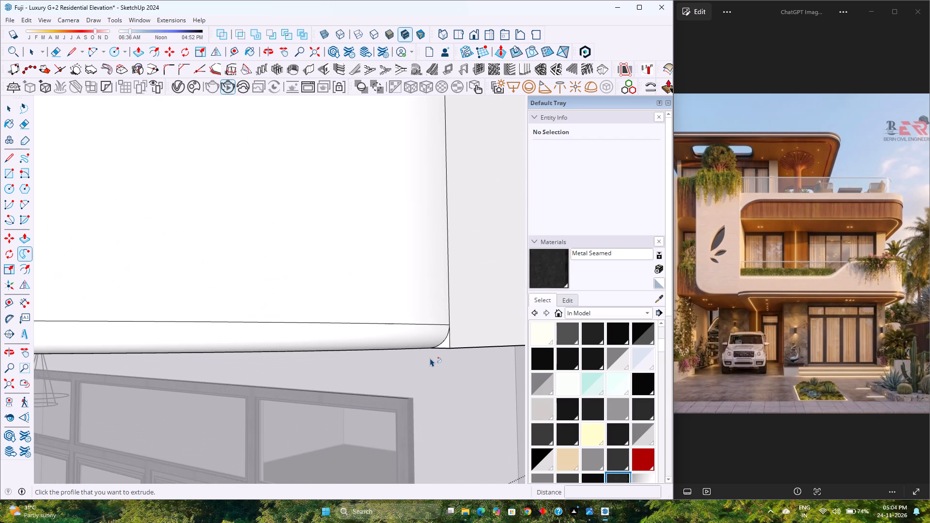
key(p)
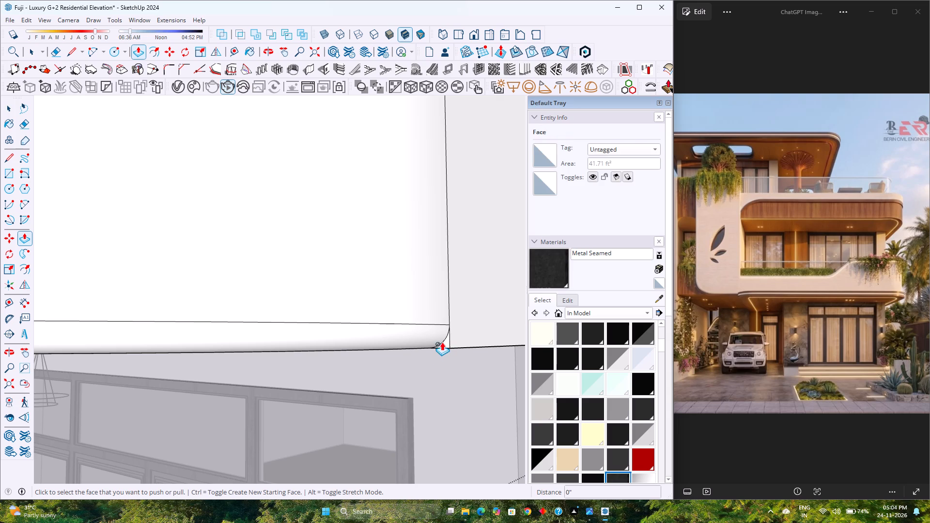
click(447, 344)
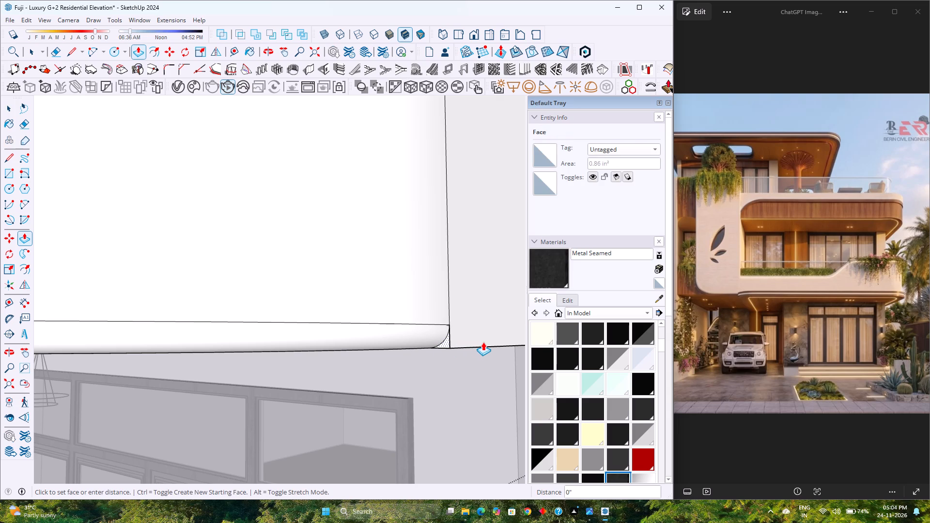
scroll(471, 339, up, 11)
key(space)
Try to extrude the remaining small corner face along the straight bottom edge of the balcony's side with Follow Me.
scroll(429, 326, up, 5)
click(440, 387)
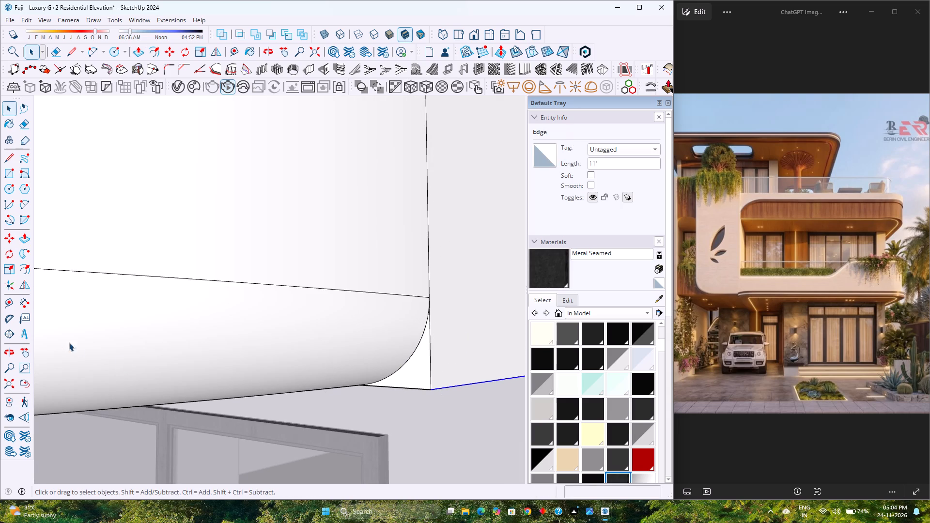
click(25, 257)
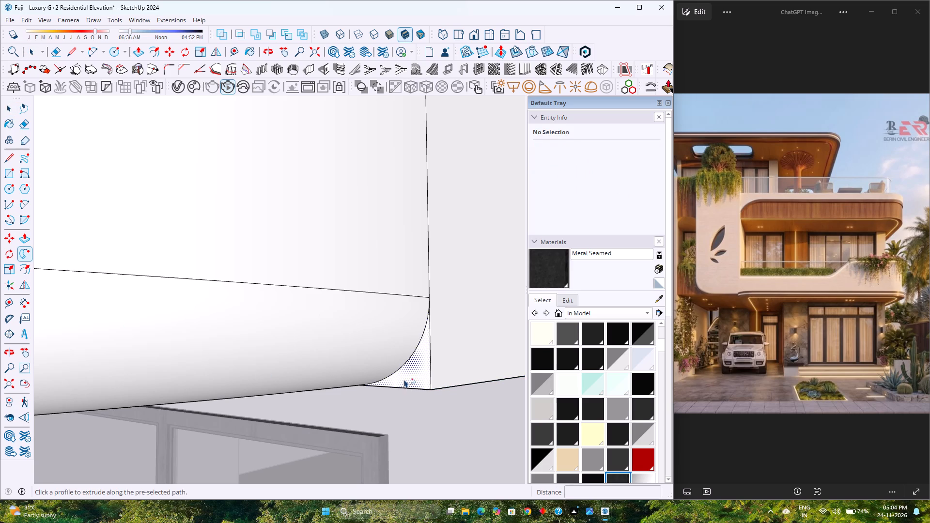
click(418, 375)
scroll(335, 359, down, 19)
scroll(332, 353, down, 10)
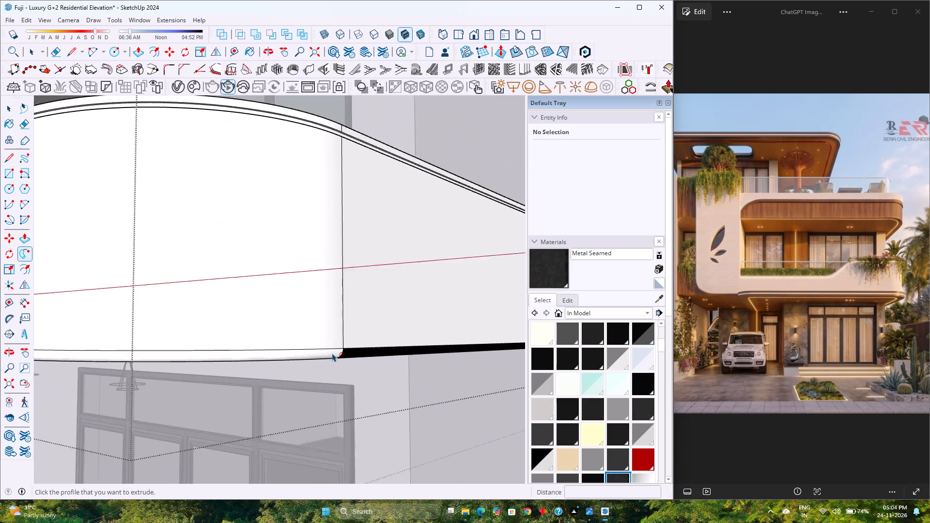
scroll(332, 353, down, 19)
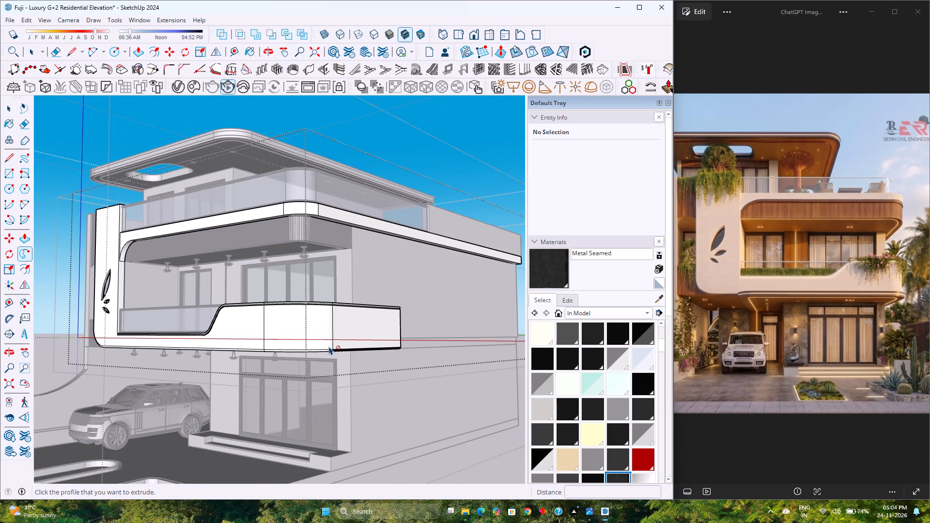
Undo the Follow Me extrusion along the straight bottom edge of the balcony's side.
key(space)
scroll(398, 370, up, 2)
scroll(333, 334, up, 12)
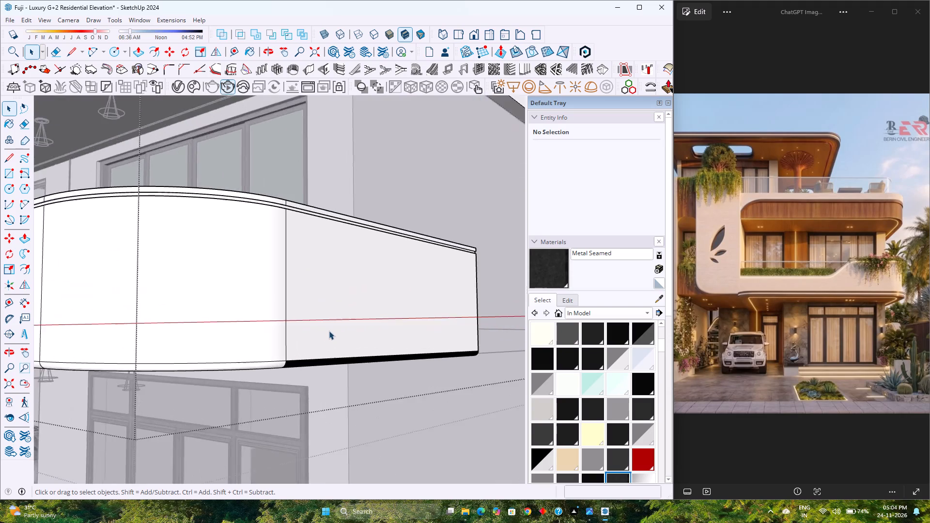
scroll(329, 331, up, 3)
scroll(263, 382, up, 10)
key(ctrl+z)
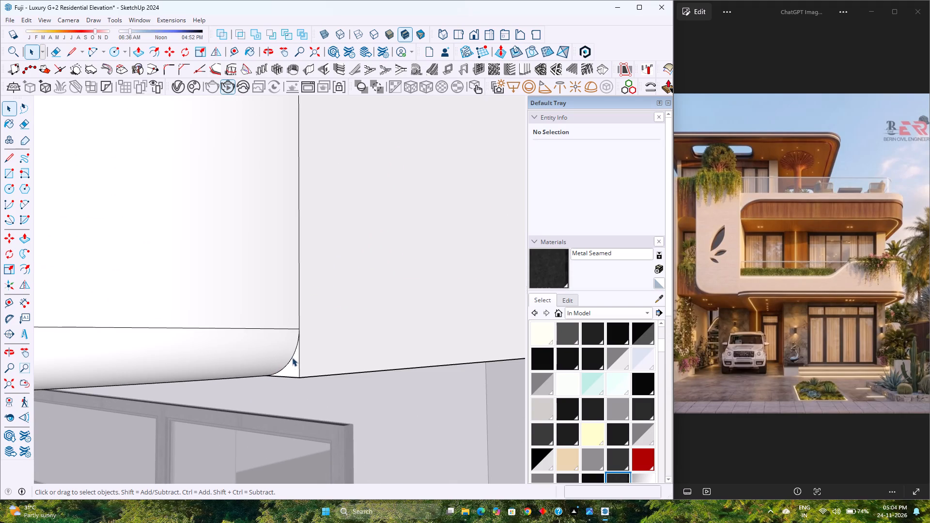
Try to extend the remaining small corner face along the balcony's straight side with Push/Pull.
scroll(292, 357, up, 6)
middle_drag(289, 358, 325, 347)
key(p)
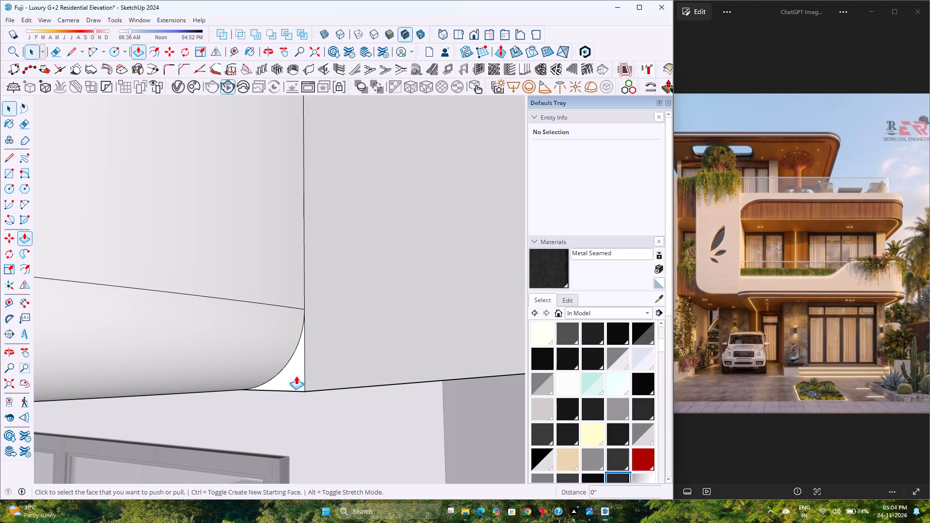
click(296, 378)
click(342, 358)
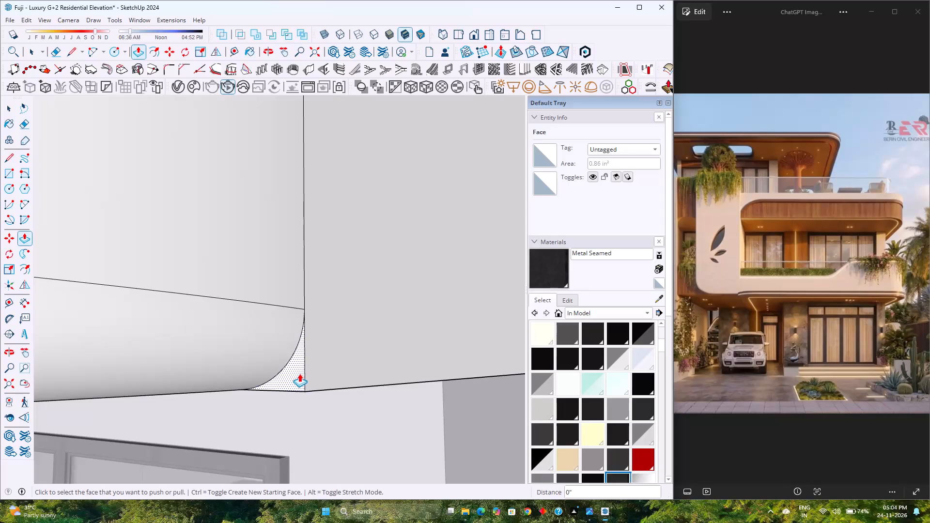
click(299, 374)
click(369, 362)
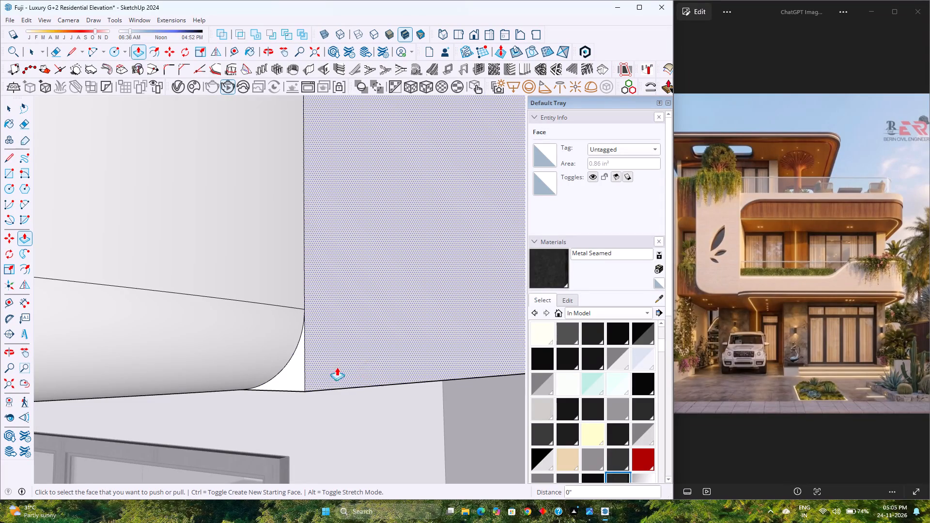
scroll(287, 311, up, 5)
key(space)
Select the edge segments along the remaining corner face's curved arc and weld them into one curve.
middle_drag(275, 350, 345, 237)
middle_click(345, 237)
drag(150, 397, 283, 468)
ctrl+drag(230, 300, 268, 350)
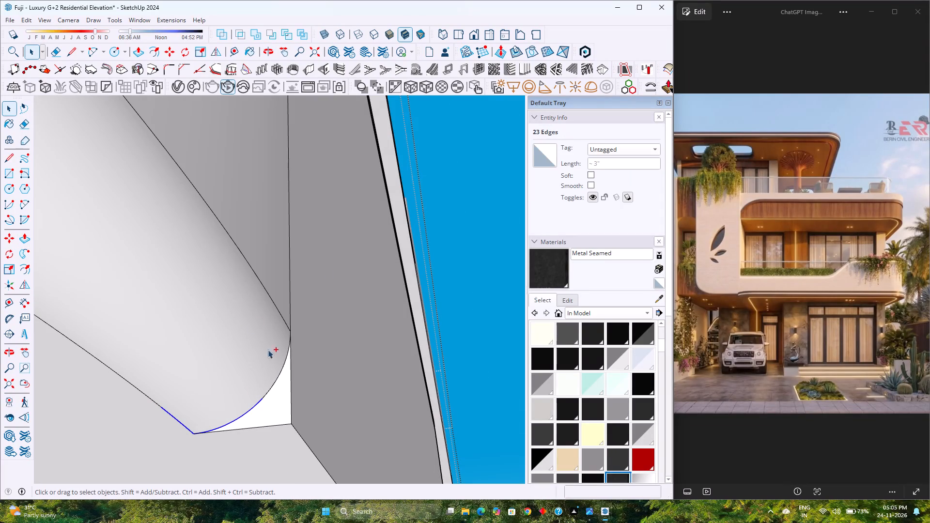
ctrl+drag(268, 350, 315, 408)
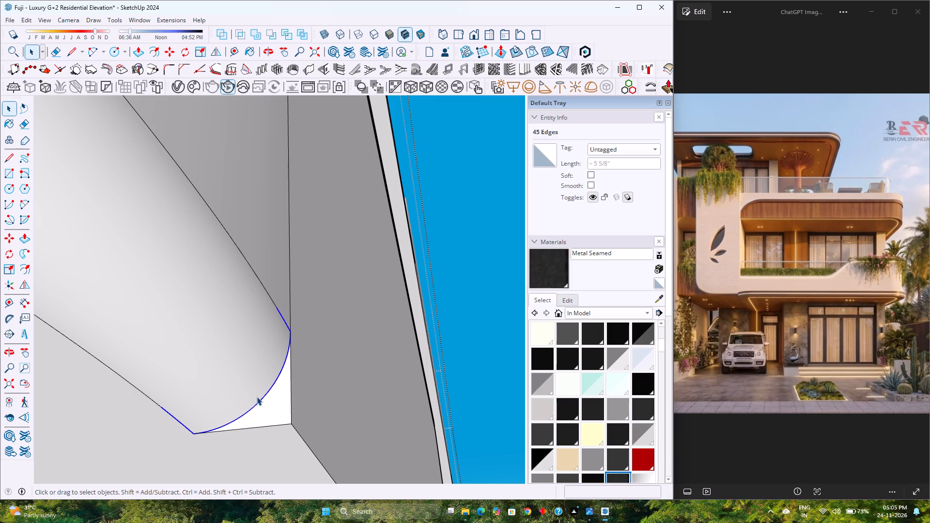
right_click(259, 400)
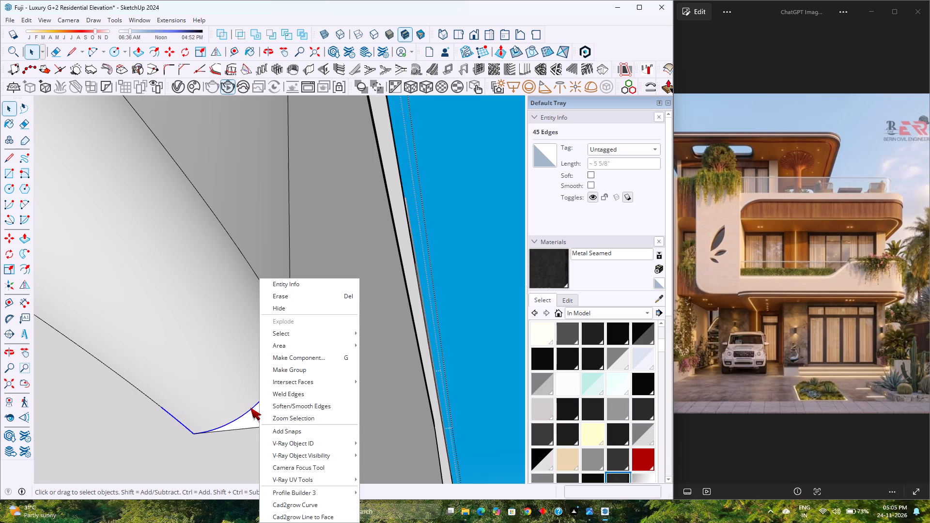
click(307, 396)
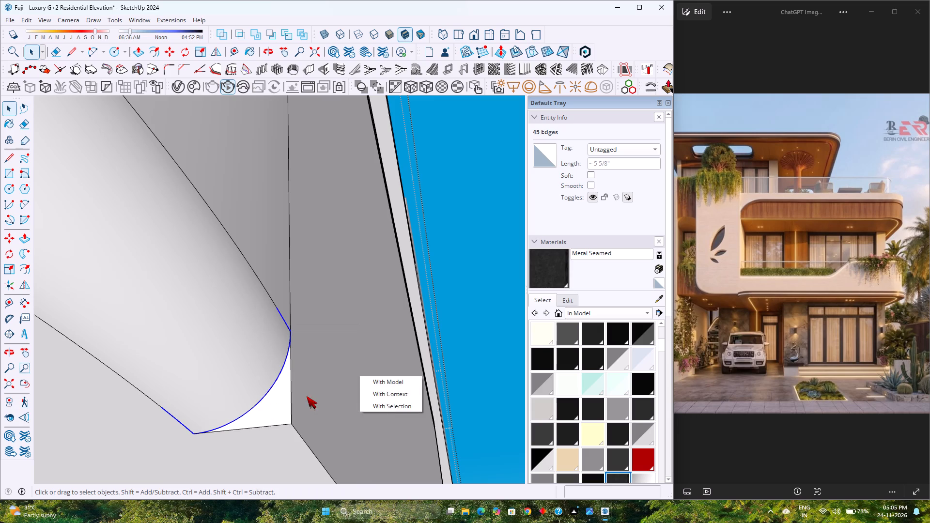
click(279, 406)
click(263, 398)
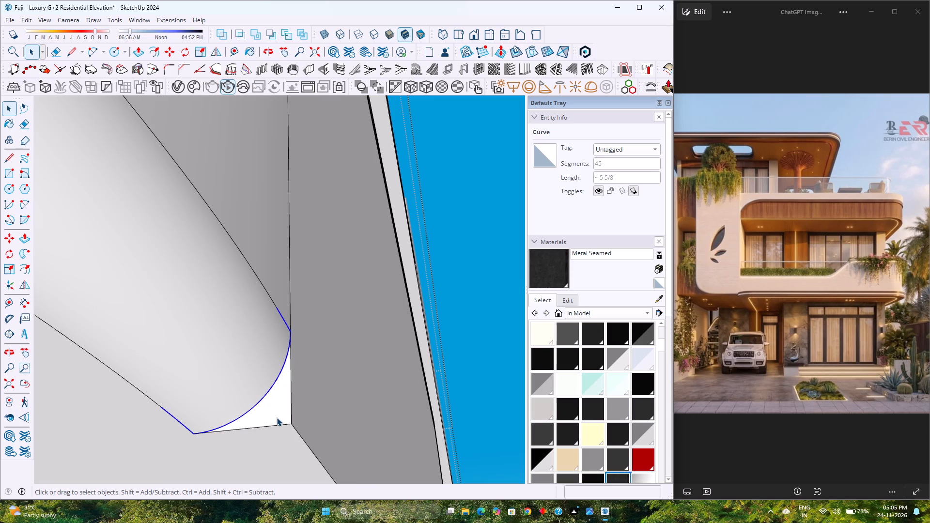
Extrude the remaining corner profile with Follow Me along the straight bottom edge of the balcony's side.
click(297, 432)
click(27, 254)
click(276, 409)
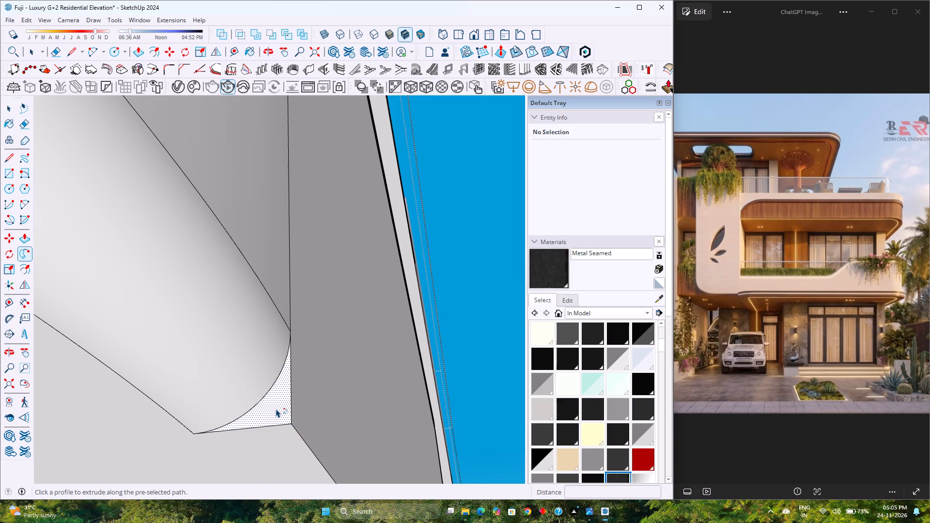
scroll(278, 385, down, 15)
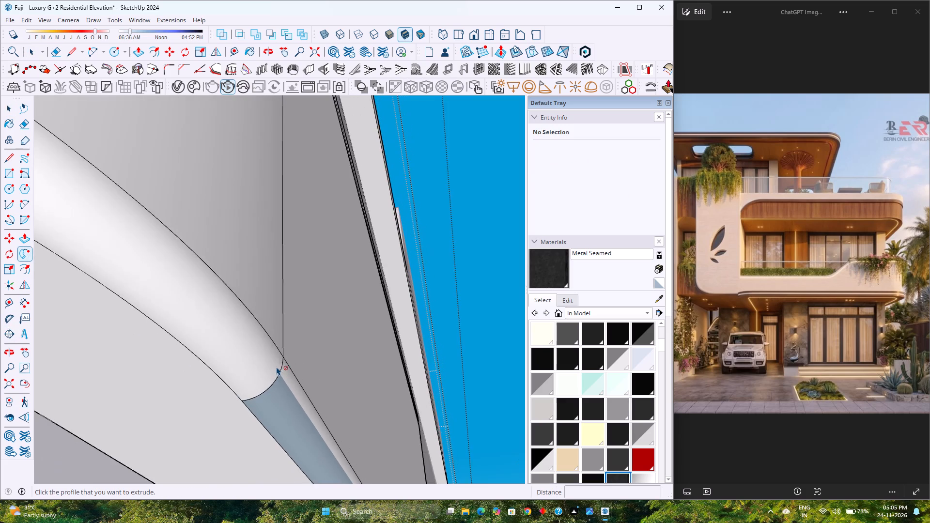
scroll(277, 367, down, 3)
key(space)
click(279, 400)
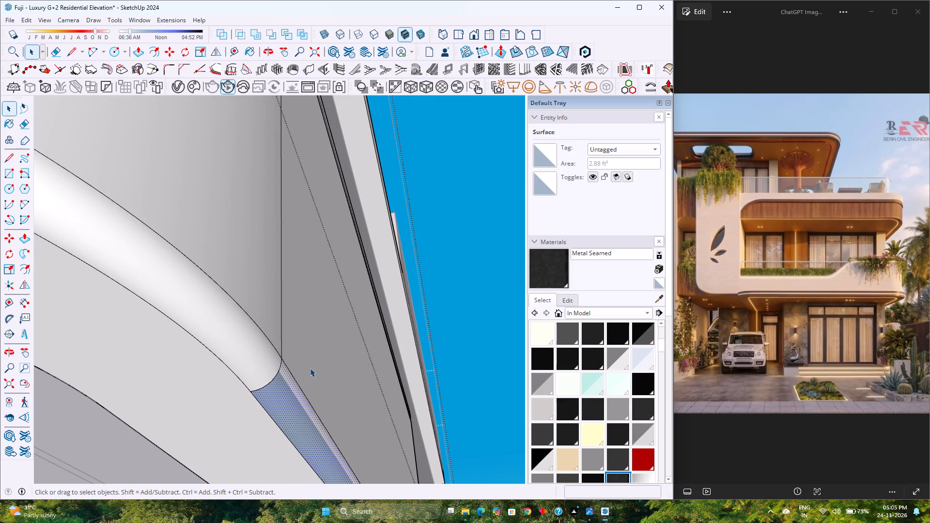
scroll(311, 366, down, 20)
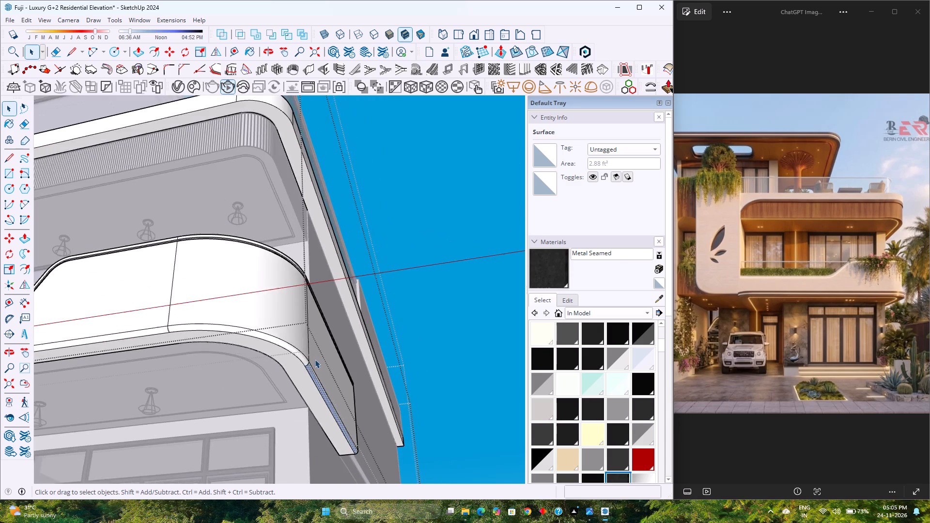
scroll(315, 359, down, 4)
click(413, 279)
Examine the building from a low side angle and the front view, comparing the whole elevation with the reference.
middle_drag(387, 280, 422, 414)
scroll(387, 280, down, 1)
middle_click(422, 414)
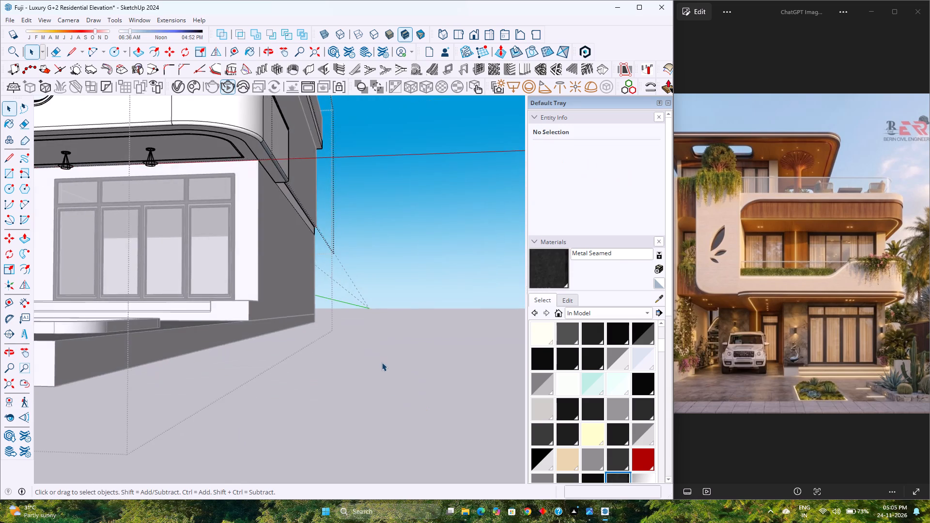
scroll(382, 362, down, 13)
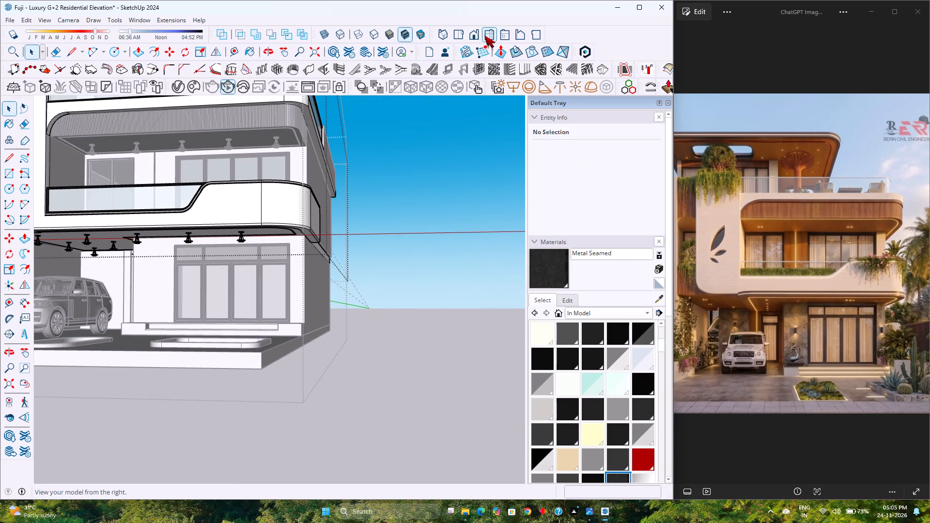
click(478, 33)
scroll(259, 353, up, 1)
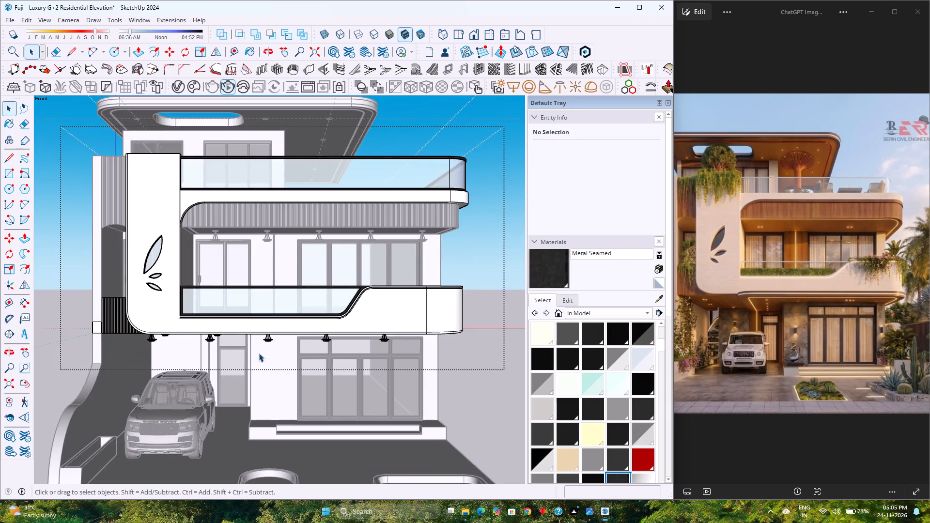
middle_drag(259, 353, 261, 341)
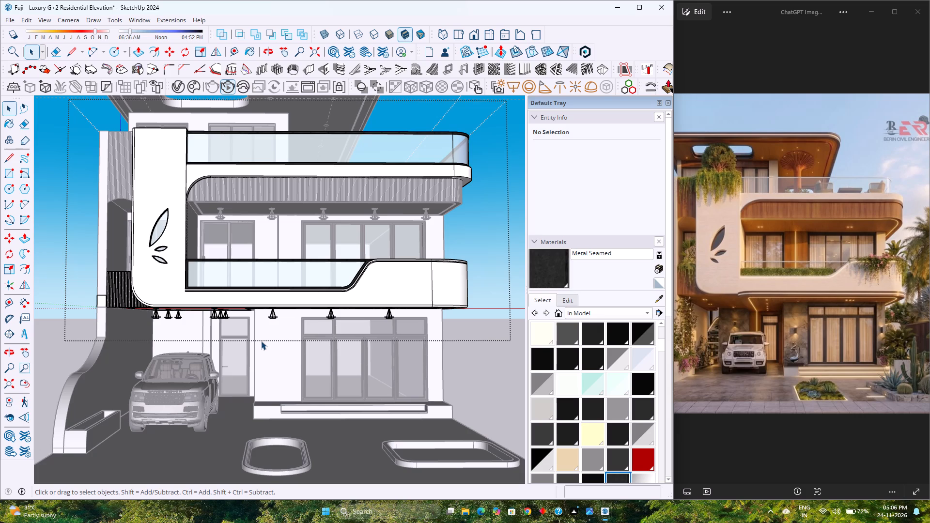
scroll(207, 277, down, 6)
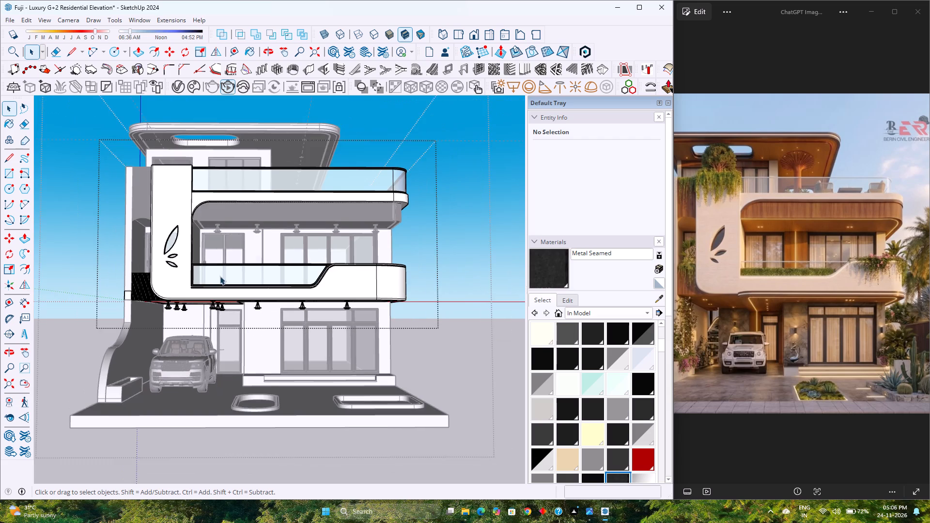
click(346, 131)
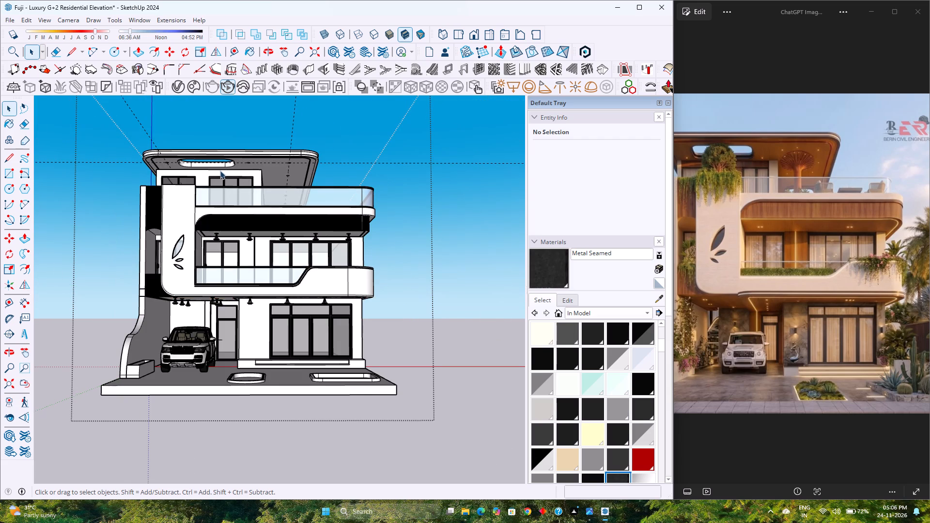
In the top-floor front wall, draw a 1' vertical line from the sliding door's outer top corner to the wall's top edge.
scroll(219, 170, up, 13)
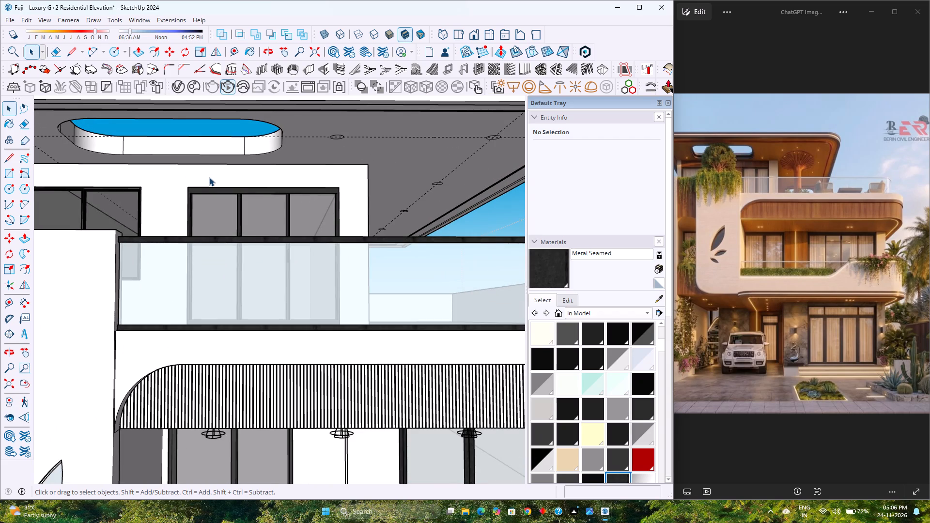
double_click(209, 177)
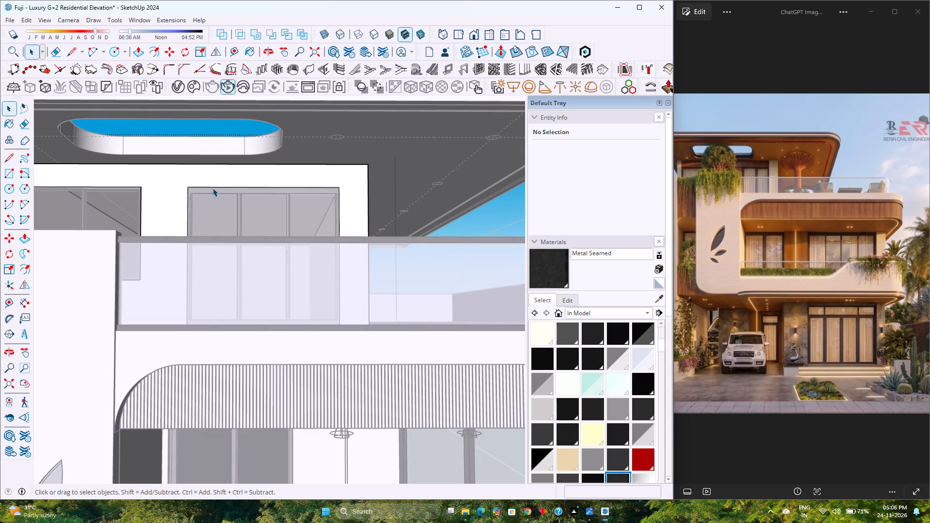
scroll(226, 189, down, 2)
right_click(226, 189)
shift+middle_drag(231, 189, 239, 191)
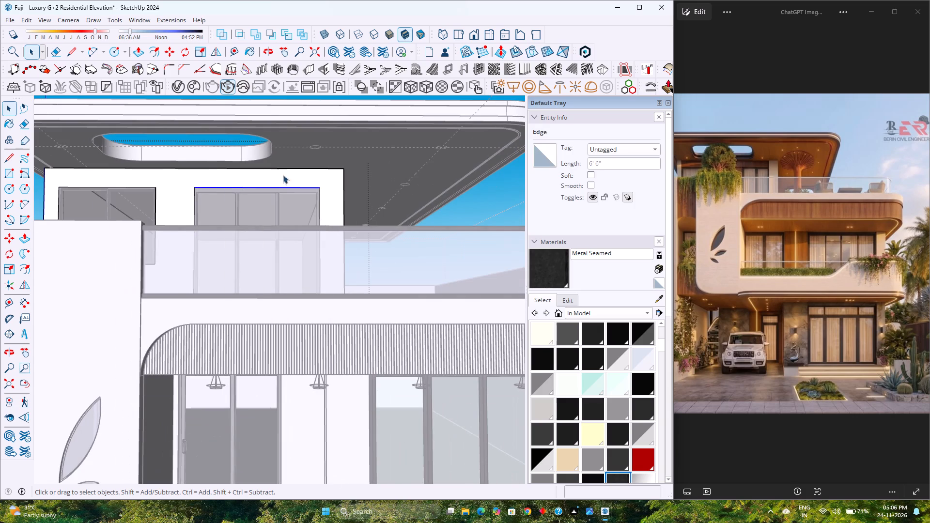
key(Escape)
double_click(312, 181)
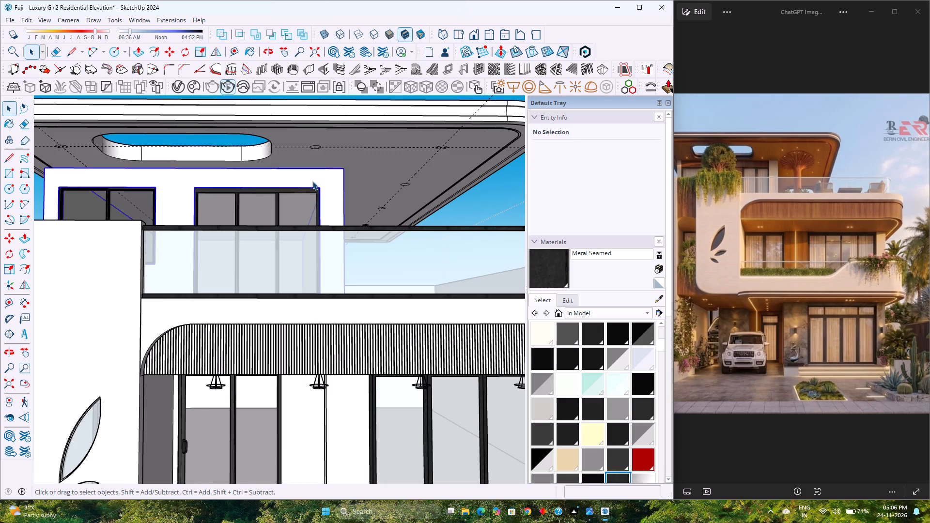
scroll(312, 181, up, 15)
middle_drag(340, 181, 139, 220)
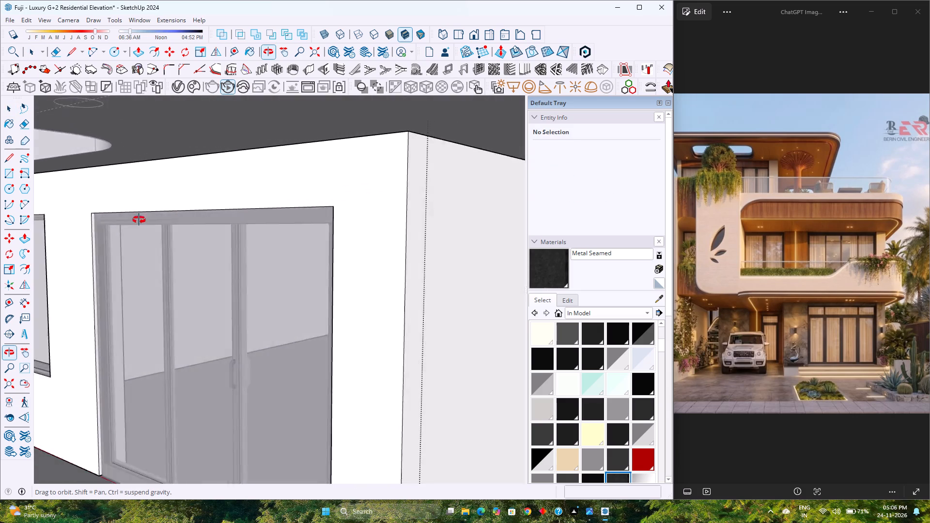
middle_drag(139, 220, 278, 221)
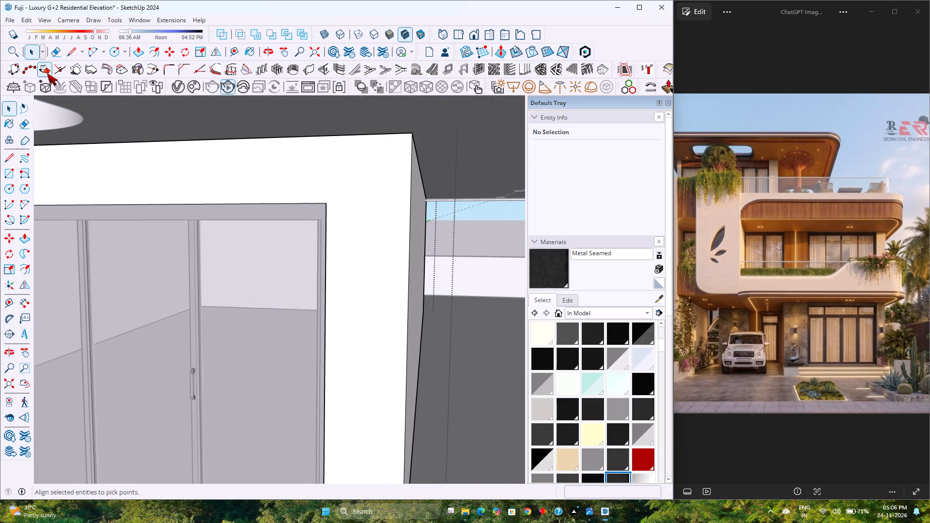
middle_drag(256, 219, 243, 218)
middle_click(244, 218)
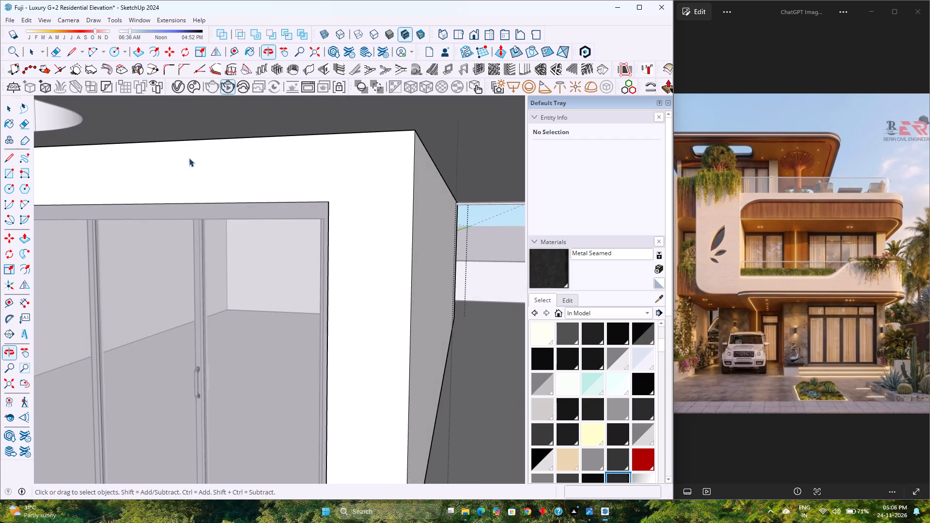
click(70, 51)
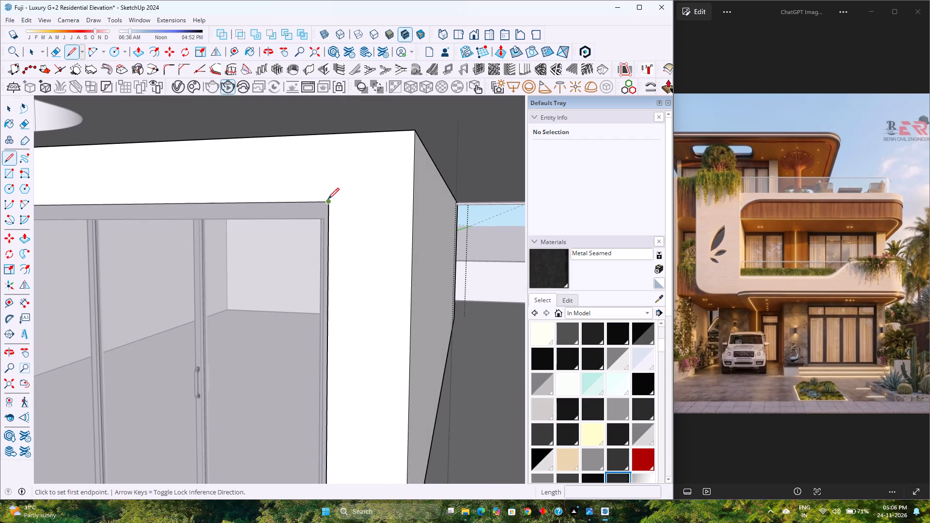
click(328, 199)
click(328, 136)
Draw a 1' vertical line from the window's outer top corner to the wall's top edge and a horizontal line joining the window and door heads.
scroll(322, 163, down, 7)
shift+middle_drag(226, 228, 503, 248)
shift+middle_click(503, 248)
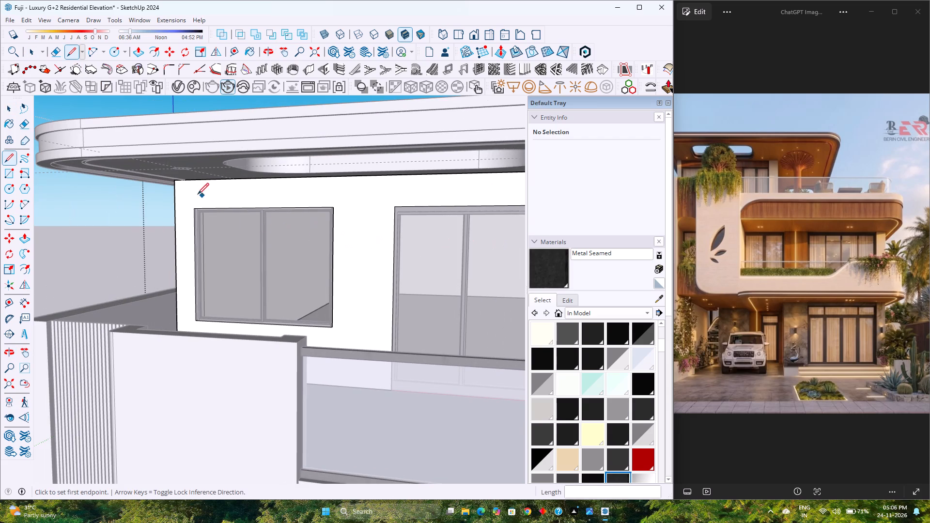
scroll(194, 210, up, 10)
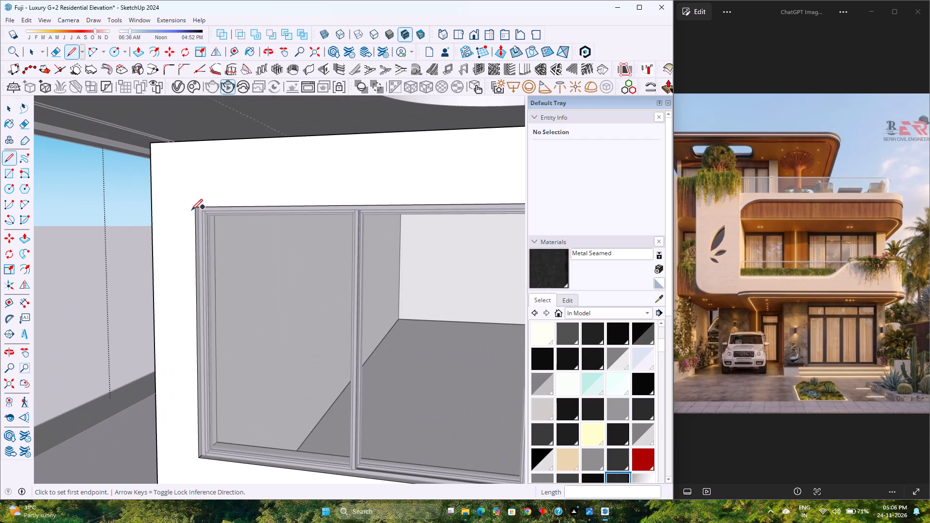
scroll(191, 210, up, 2)
click(197, 202)
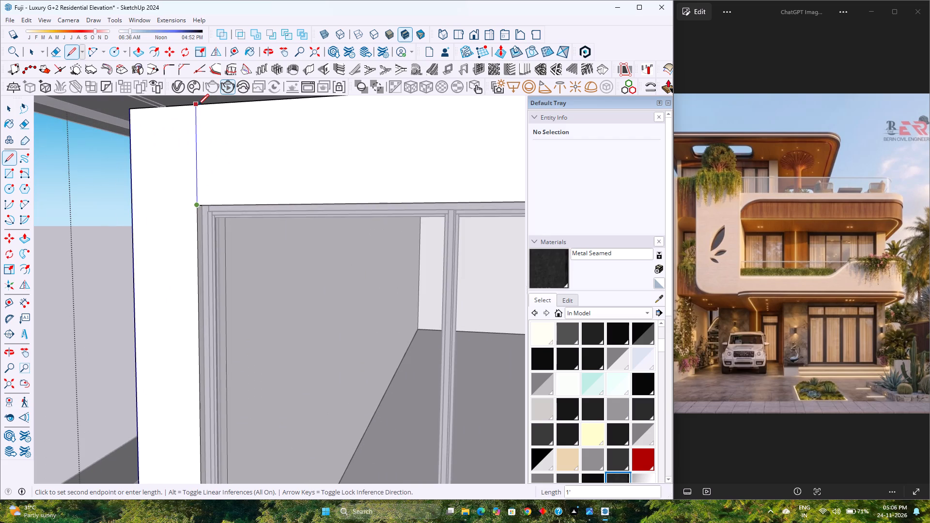
click(198, 105)
scroll(174, 217, down, 12)
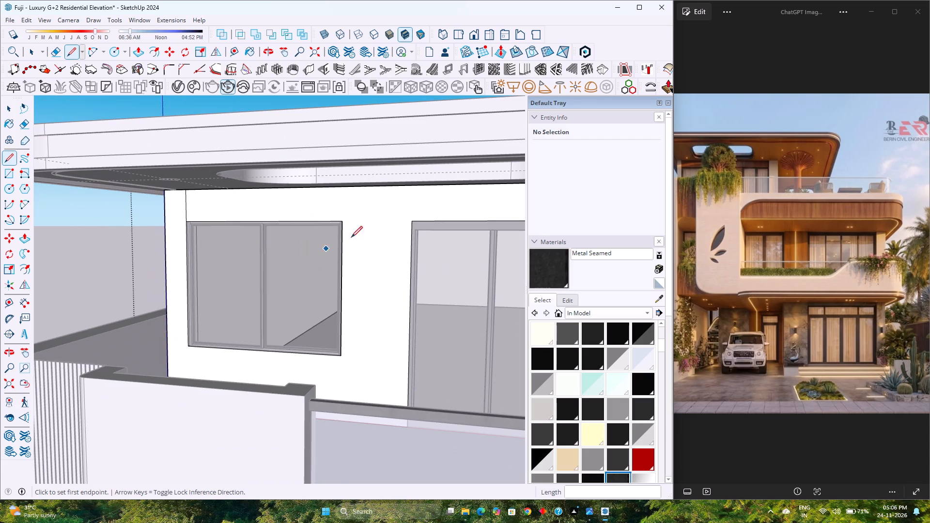
click(413, 221)
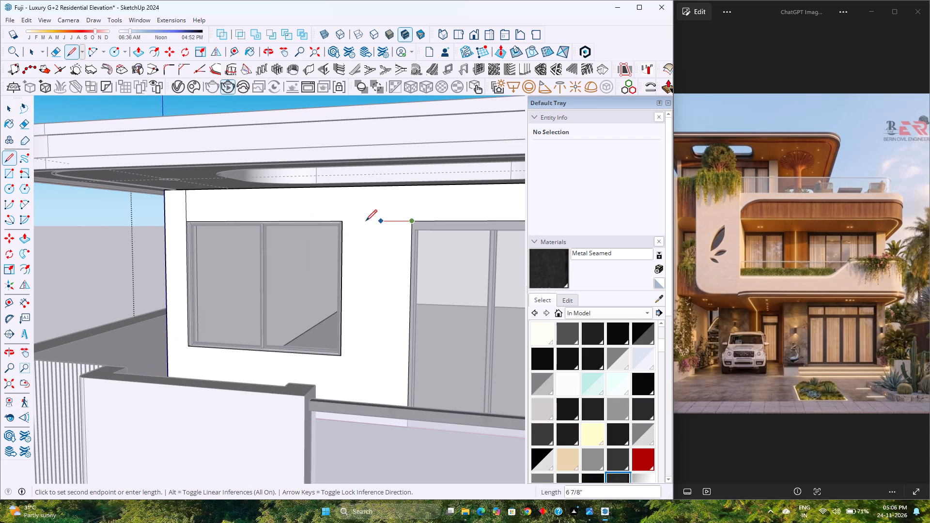
click(341, 220)
Push the strip face above the top-floor window and door into the wall by 0.5".
key(p)
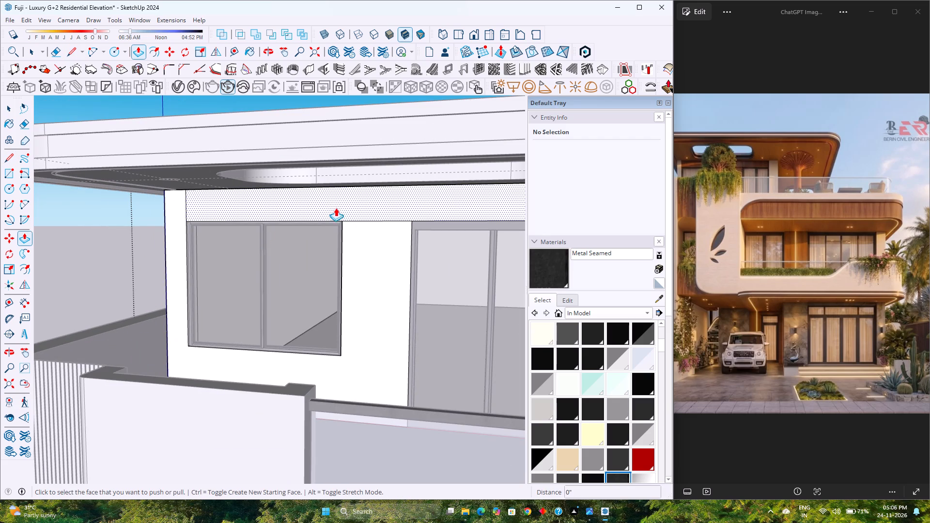
click(335, 208)
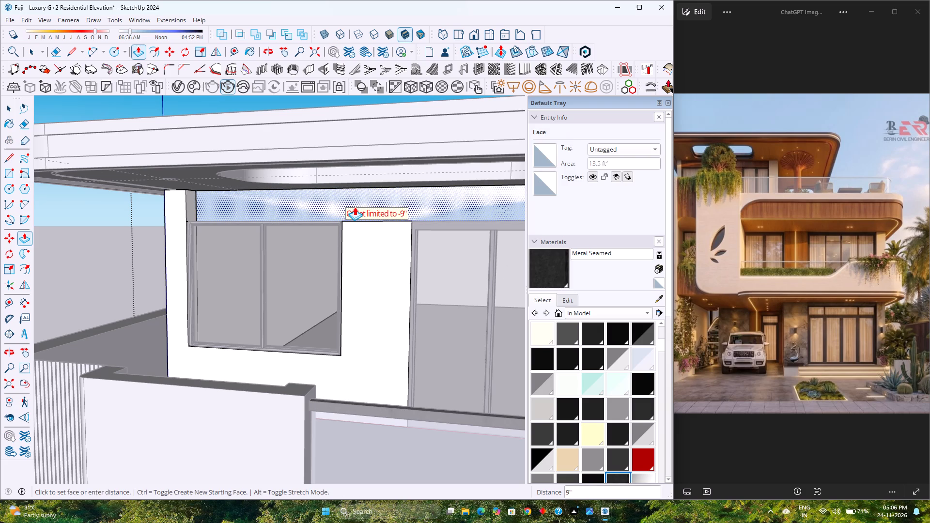
key(0)
text(.5)
key(Return)
key(space)
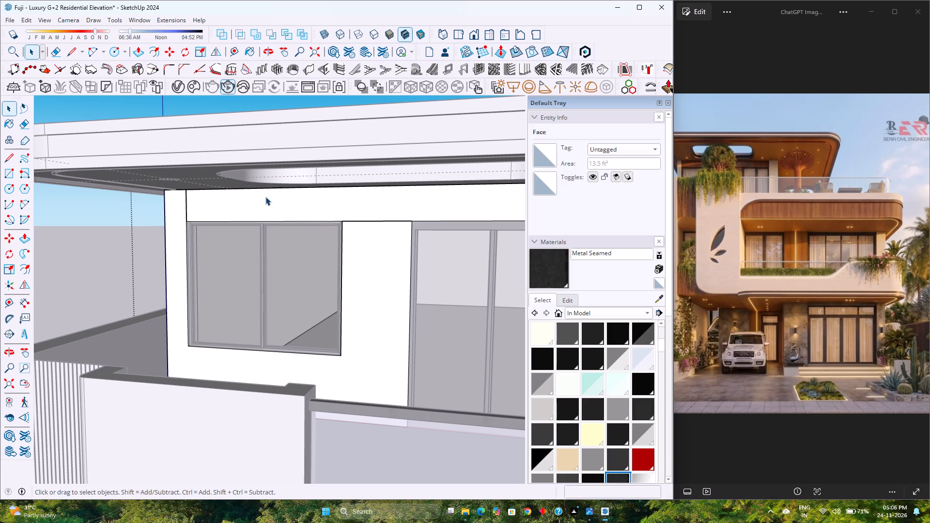
Copy the recessed strip face with its edges 16' along the red axis, beyond the window end of the wall.
scroll(265, 197, down, 3)
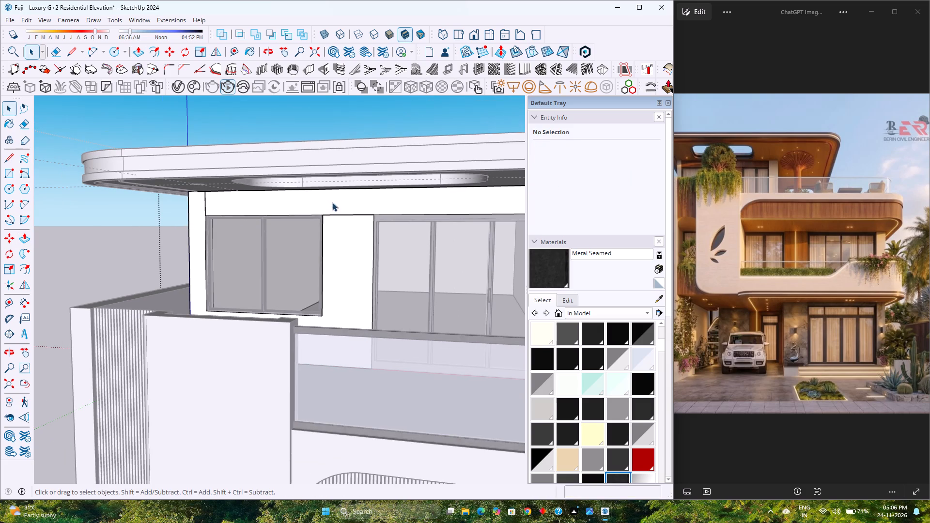
click(290, 211)
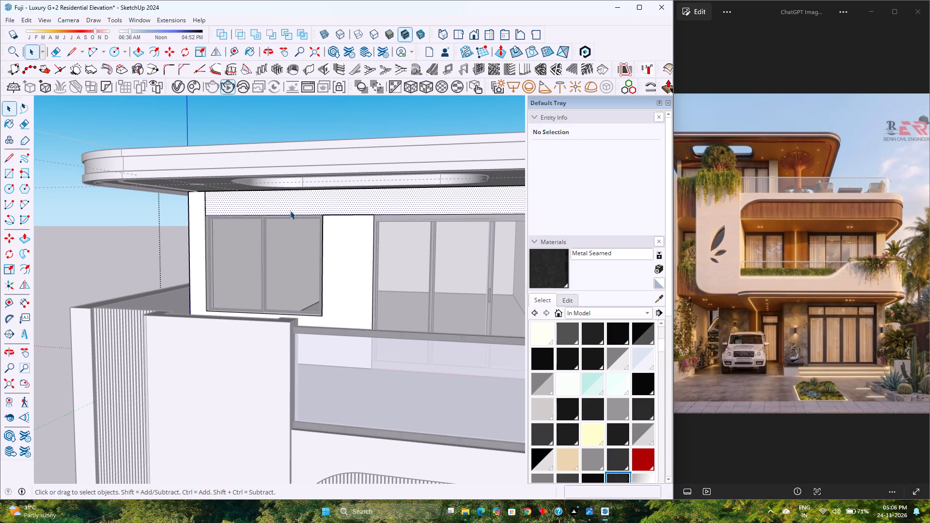
key(m)
scroll(299, 230, down, 5)
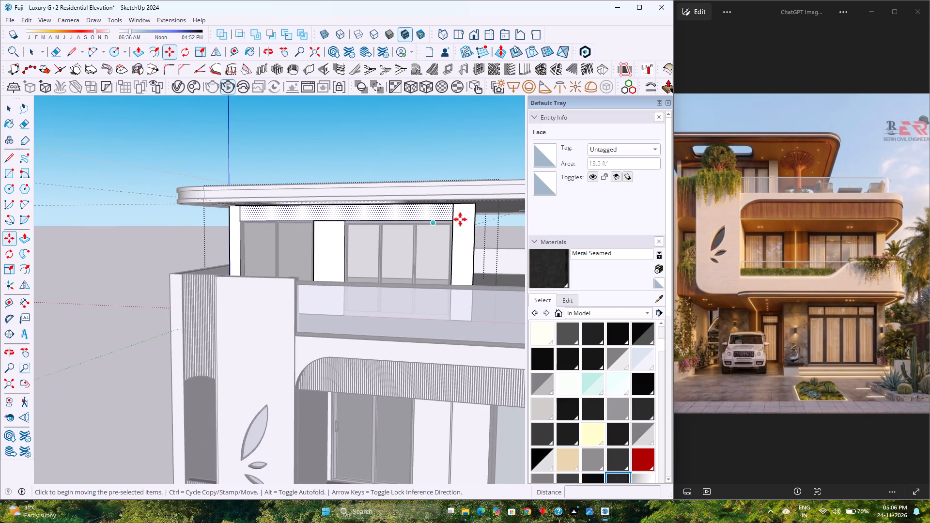
click(451, 220)
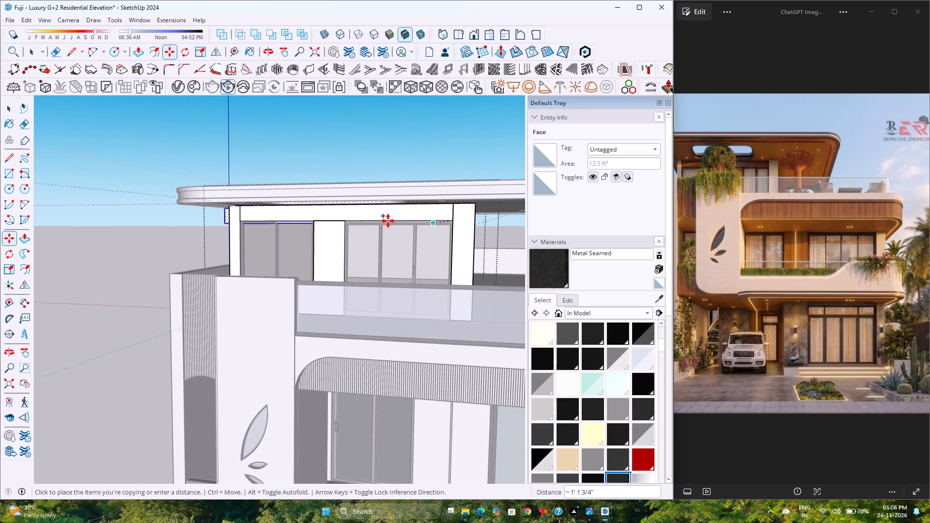
key(Right)
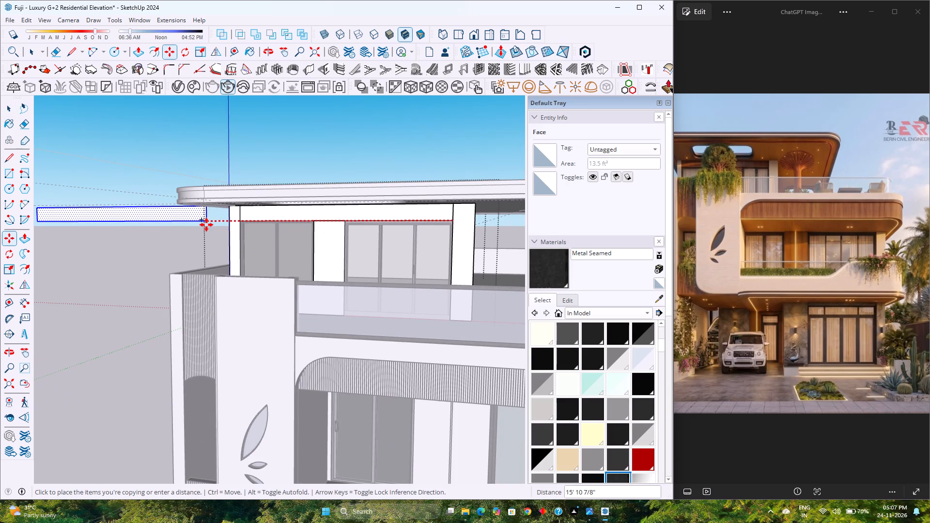
text(16')
key(Return)
Make the copied strip face and its edges a group.
right_click(148, 218)
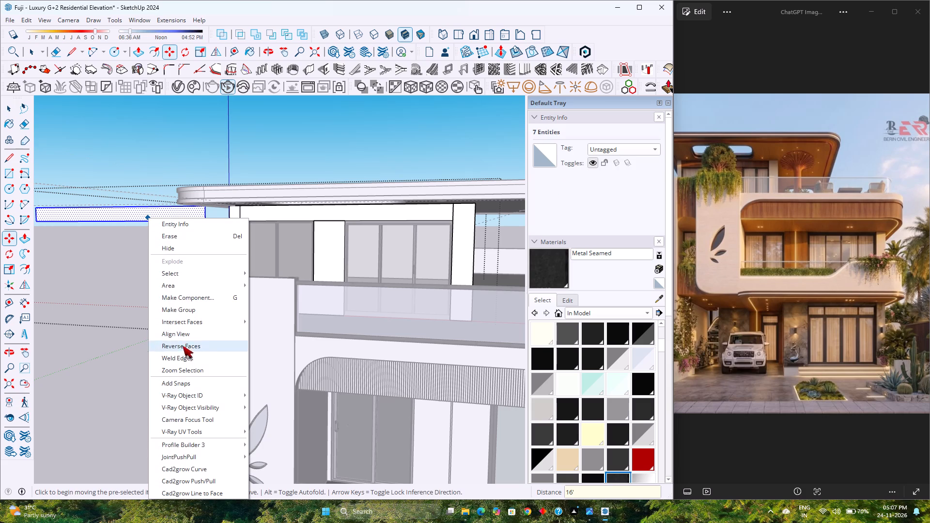
click(180, 311)
key(space)
scroll(147, 215, up, 1)
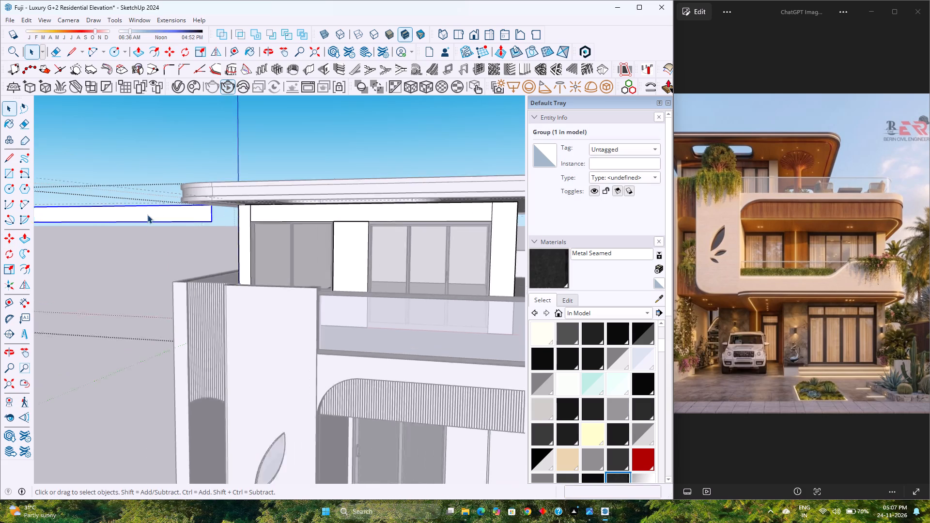
Open the copied strip group for editing and start vertical louvres on its face.
scroll(147, 215, up, 3)
middle_drag(152, 215, 273, 244)
double_click(187, 222)
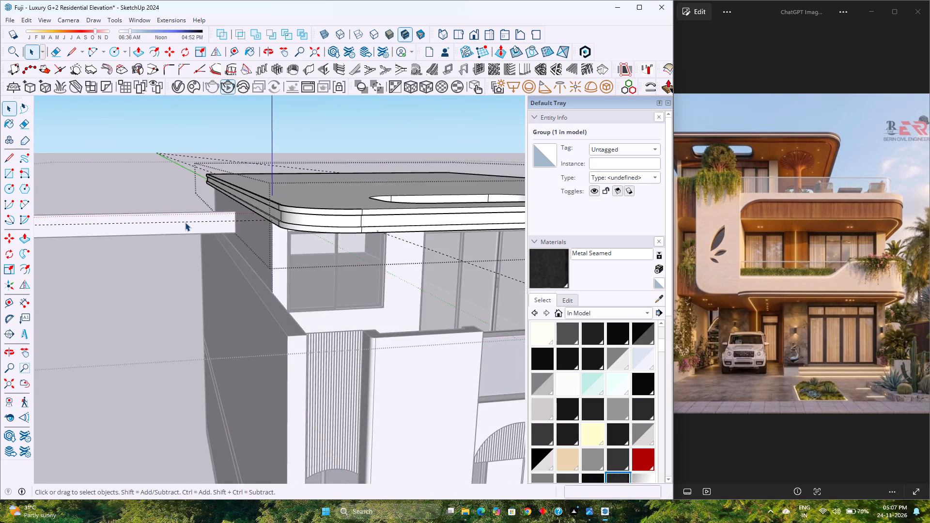
scroll(185, 222, up, 4)
click(201, 231)
double_click(214, 237)
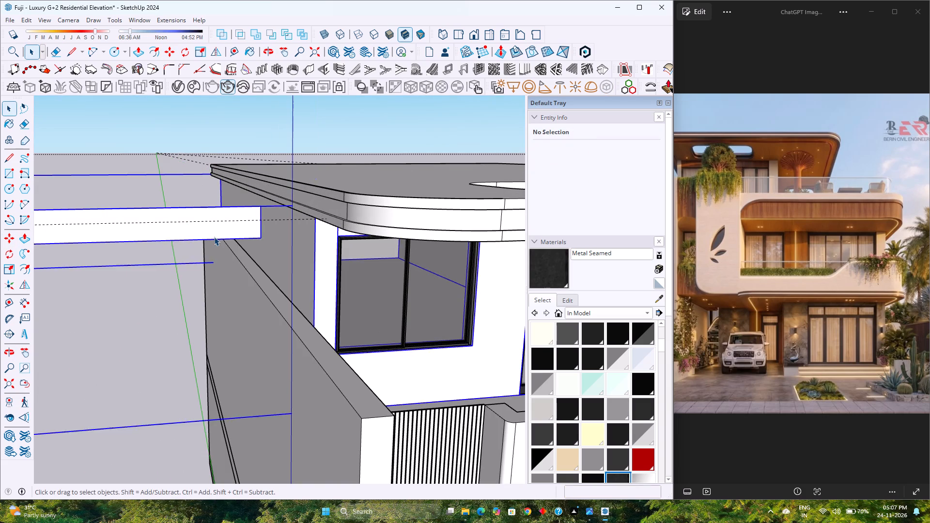
scroll(214, 237, up, 3)
click(214, 236)
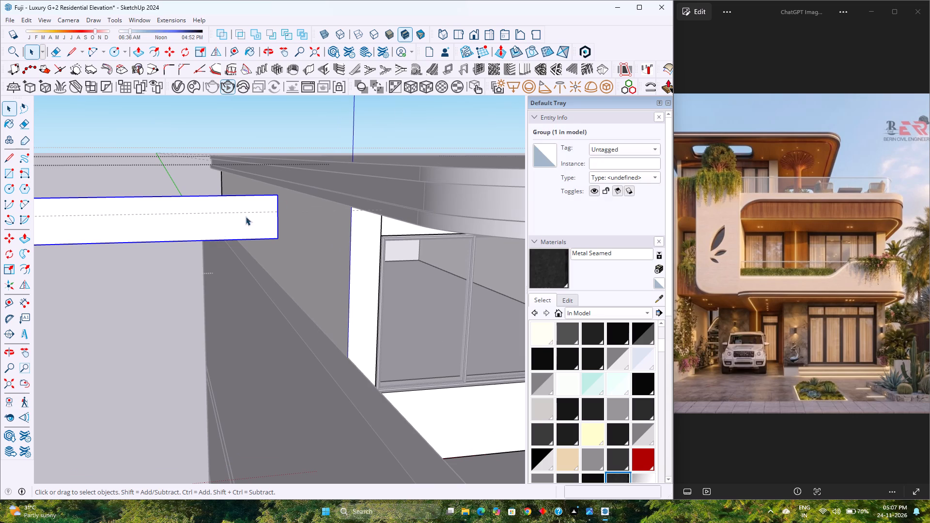
double_click(230, 226)
click(229, 227)
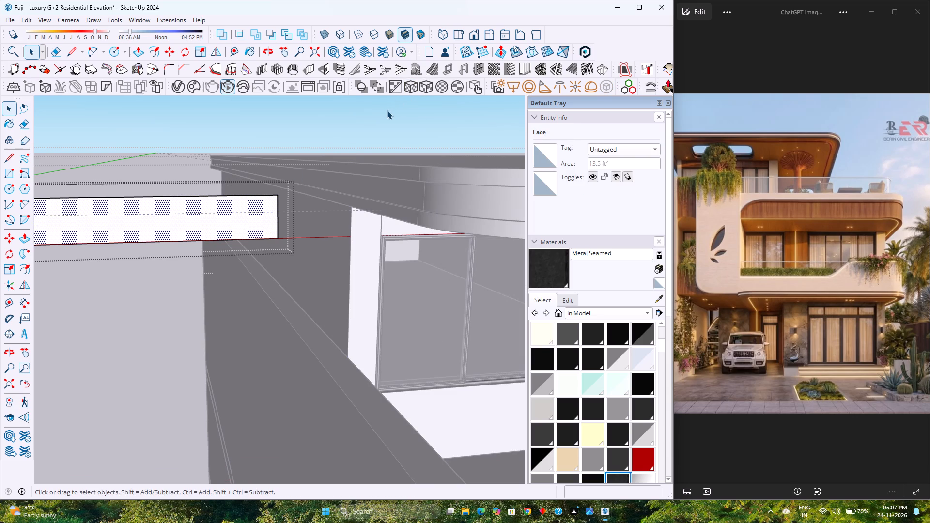
click(524, 68)
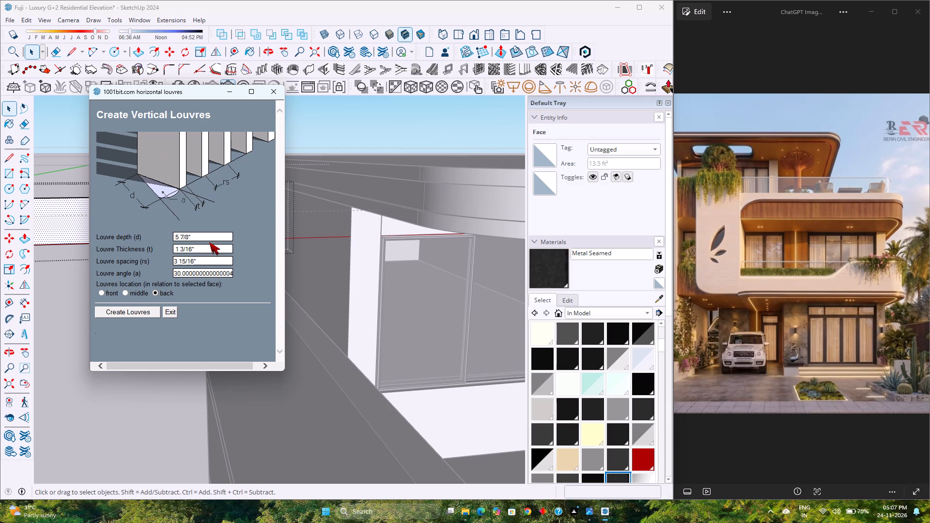
Set the vertical louvres to 05" depth, 1" thickness, 1.25" spacing and an angle of 0.
click(208, 239)
text(0.2)
key(5)
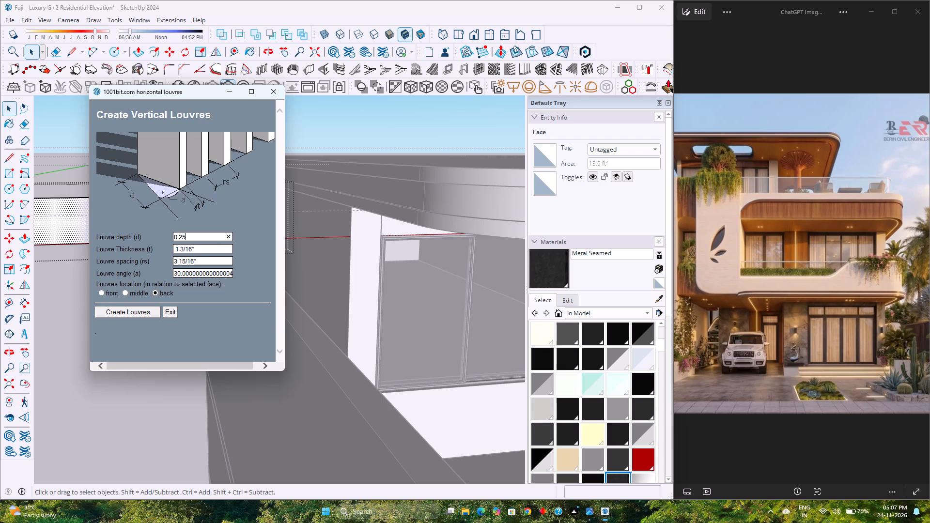
key(BackSpace)
key(BackSpace)
key(BackSpace)
key(5)
key(shift+quotedbl)
key(Return)
click(201, 254)
click(201, 251)
text(1")
key(Return)
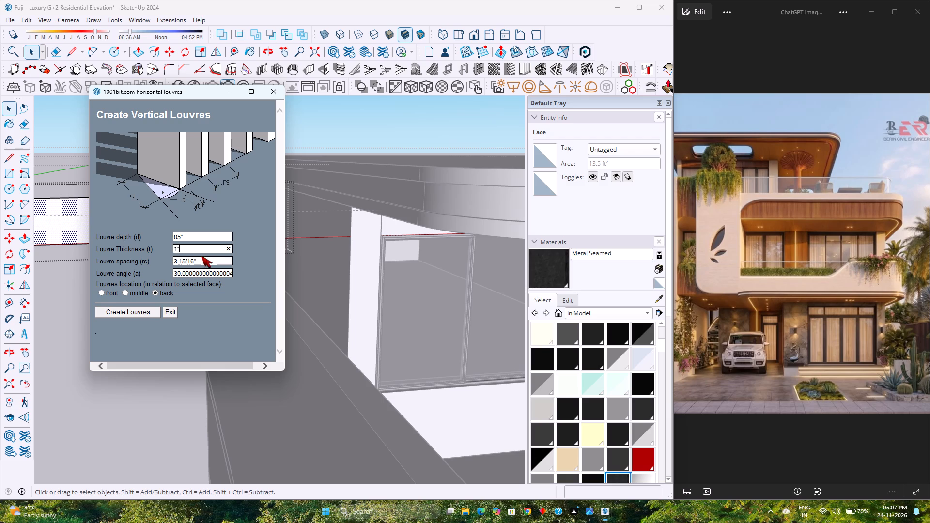
click(202, 257)
key(1)
text(.25")
key(Return)
click(208, 272)
key(0)
key(Return)
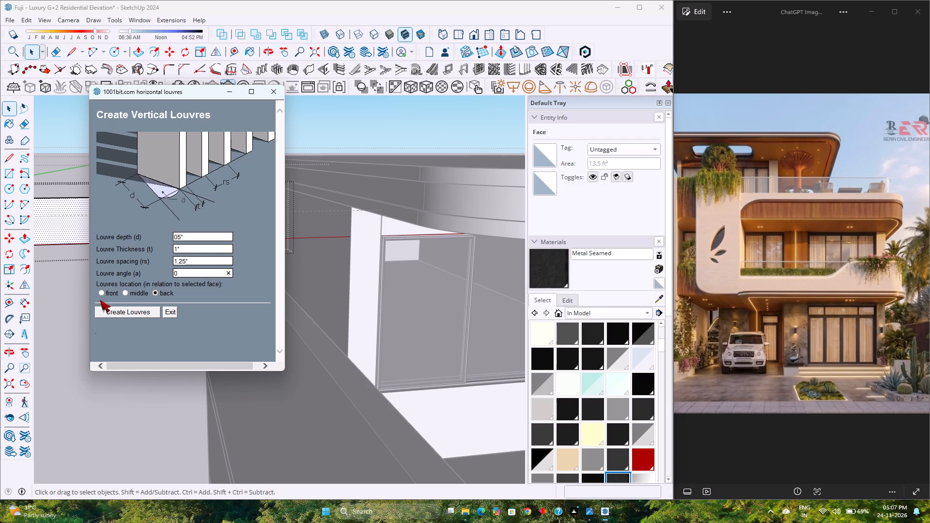
Create the vertical louvres on the front of the selected strip face.
click(101, 294)
click(111, 307)
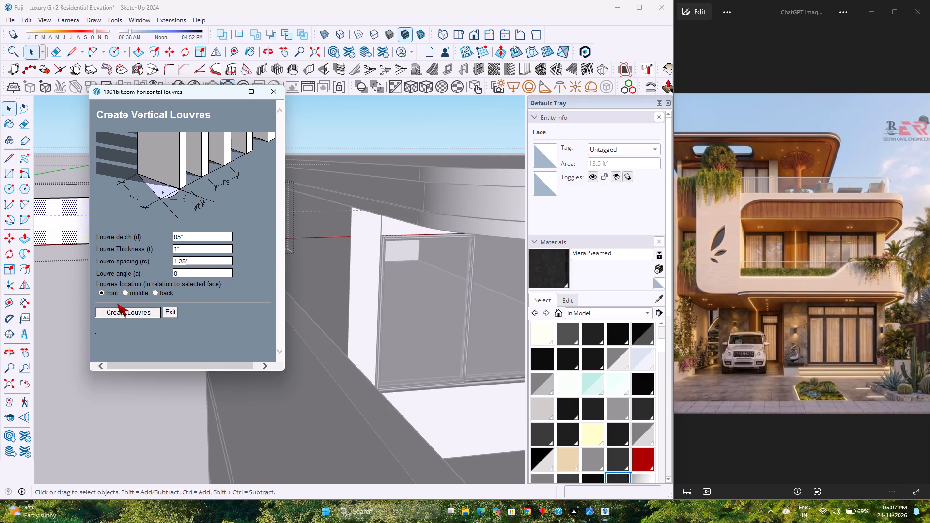
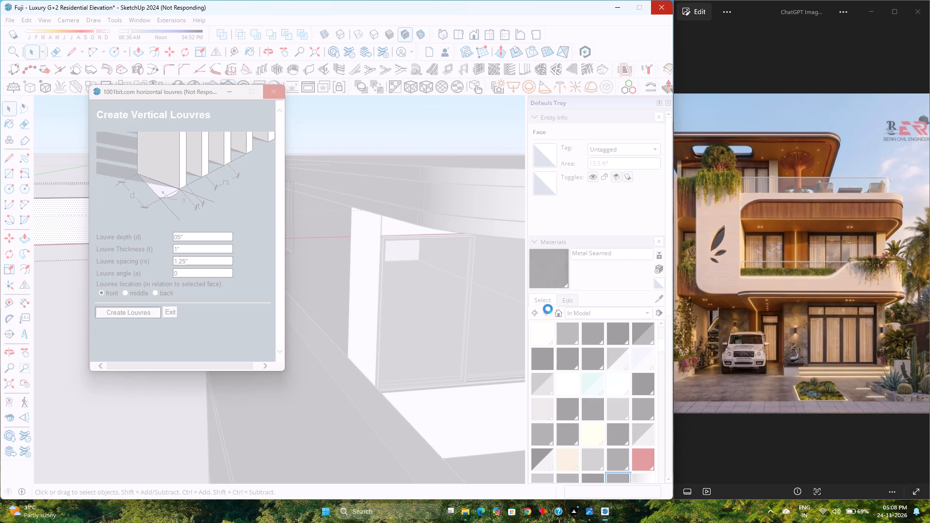
Undo the 5"-deep vertical louvres created on the copied strip face.
click(272, 277)
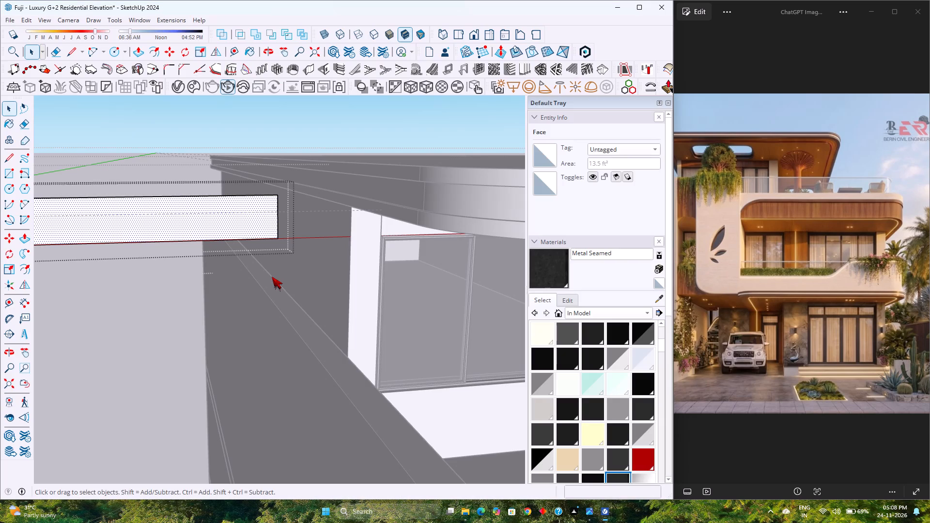
scroll(269, 227, down, 4)
scroll(256, 203, up, 7)
middle_drag(258, 203, 267, 217)
middle_click(267, 217)
scroll(267, 217, down, 5)
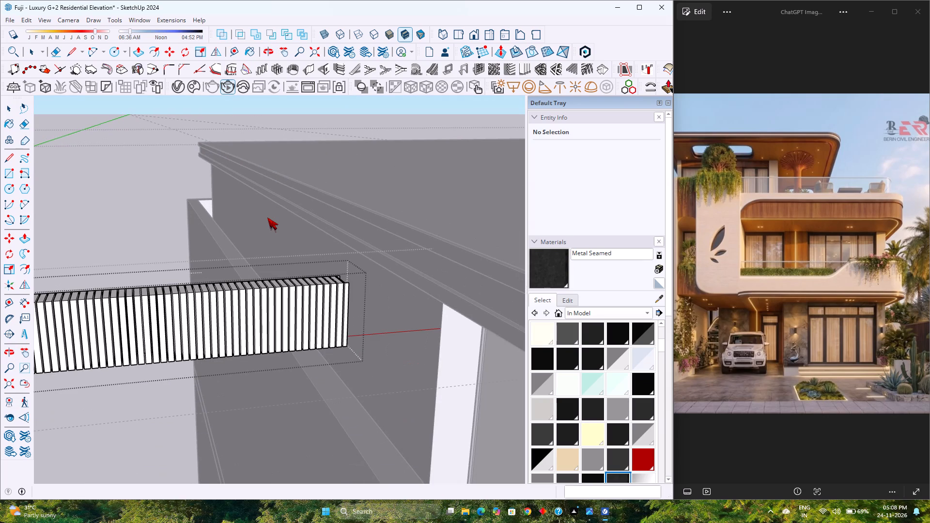
key(ctrl+z)
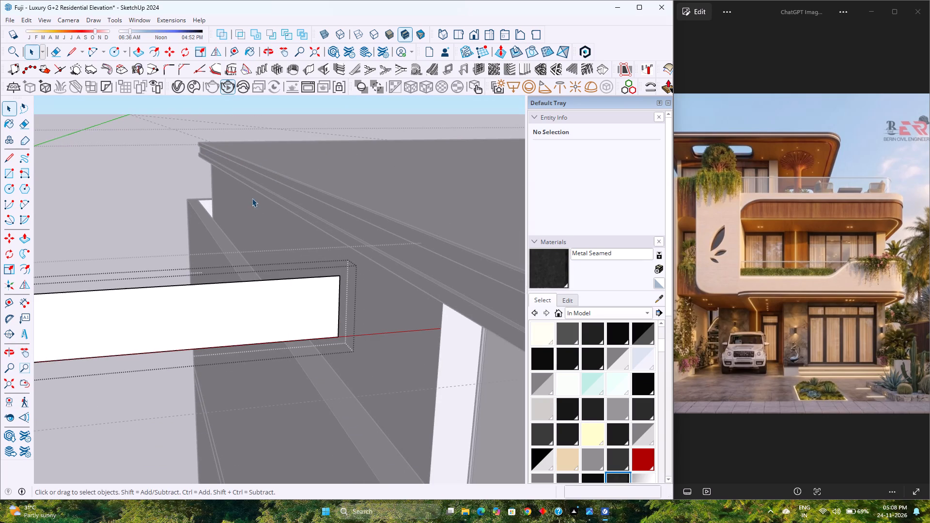
Create vertical louvres on the front of the copied strip face with a louvre depth of 0.5", keeping the other settings.
click(524, 69)
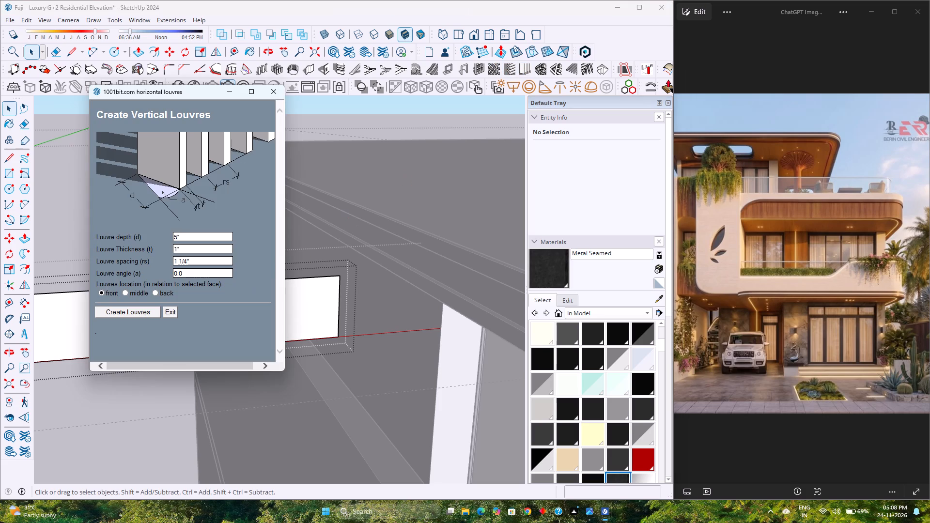
click(221, 239)
text(0.5")
key(Return)
click(115, 312)
click(163, 322)
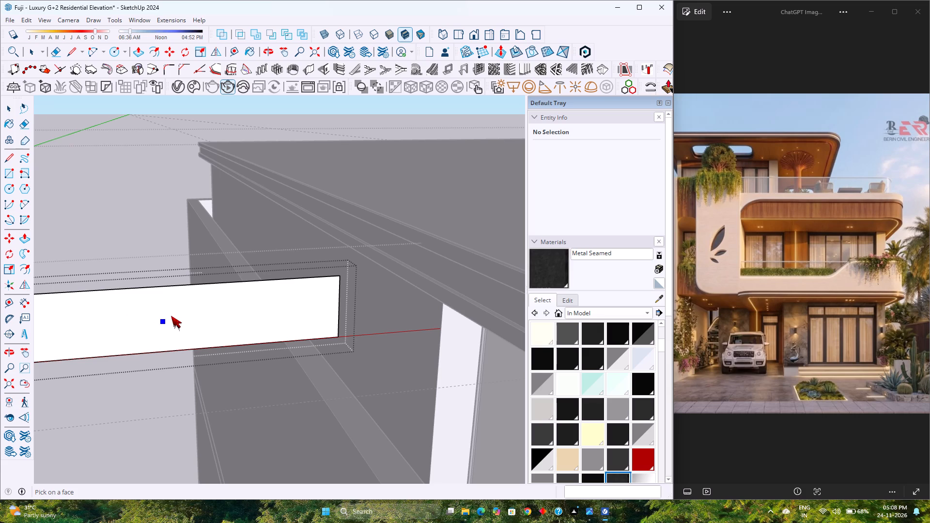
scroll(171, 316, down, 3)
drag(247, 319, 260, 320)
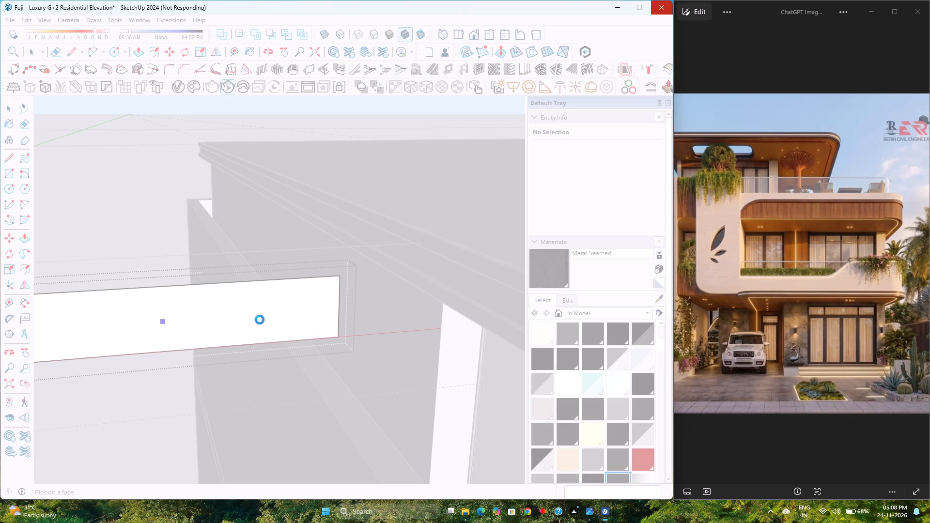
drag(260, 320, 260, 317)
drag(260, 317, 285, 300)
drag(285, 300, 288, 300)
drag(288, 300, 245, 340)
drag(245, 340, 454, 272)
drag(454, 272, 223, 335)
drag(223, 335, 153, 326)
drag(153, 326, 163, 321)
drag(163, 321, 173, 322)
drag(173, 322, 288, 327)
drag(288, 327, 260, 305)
Delete the original strip's leftover edges along the back of the new louvres and close the group.
scroll(172, 323, up, 3)
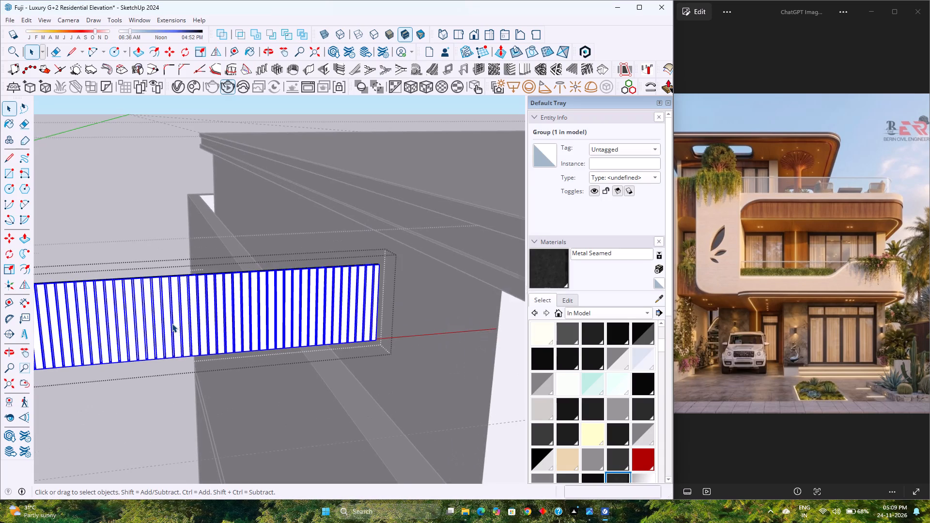
scroll(178, 323, up, 1)
middle_drag(184, 326, 282, 409)
middle_click(282, 409)
scroll(323, 216, up, 5)
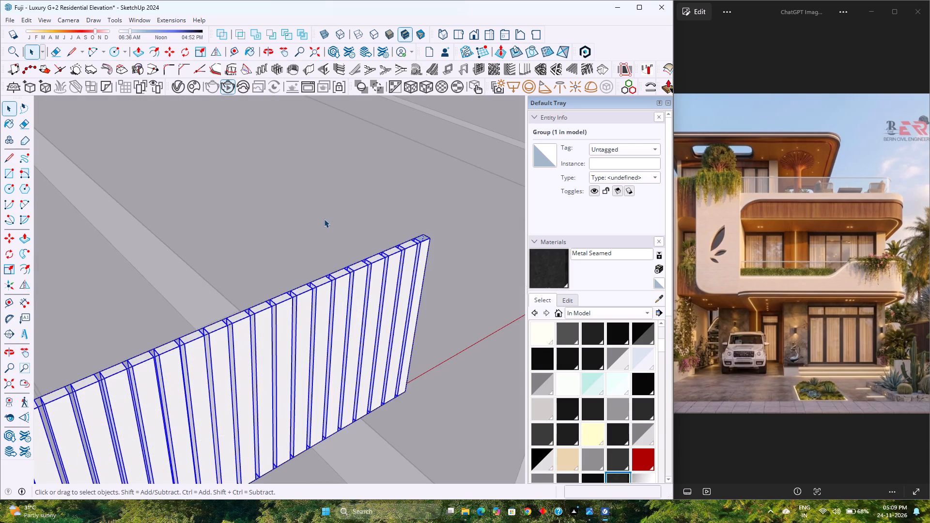
key(Escape)
scroll(342, 270, up, 1)
triple_click(326, 276)
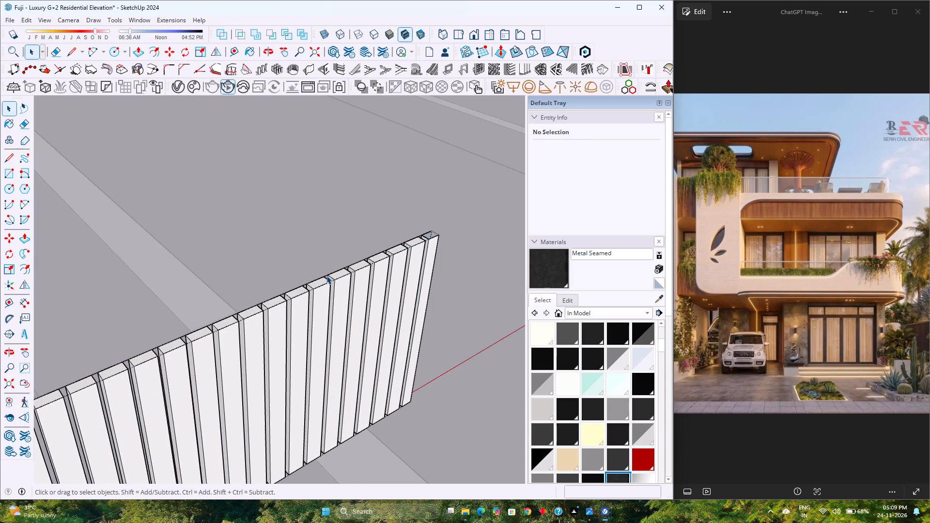
triple_click(326, 276)
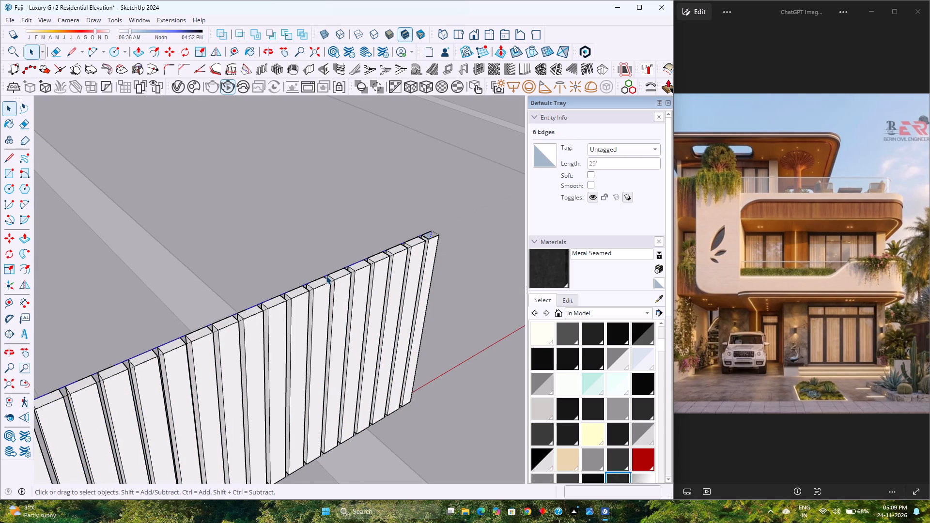
key(Delete)
scroll(325, 276, down, 9)
key(Escape)
Move the vertical louvre group 16' along the red axis, back into the recessed strip above the top-floor openings.
click(325, 276)
scroll(325, 276, down, 5)
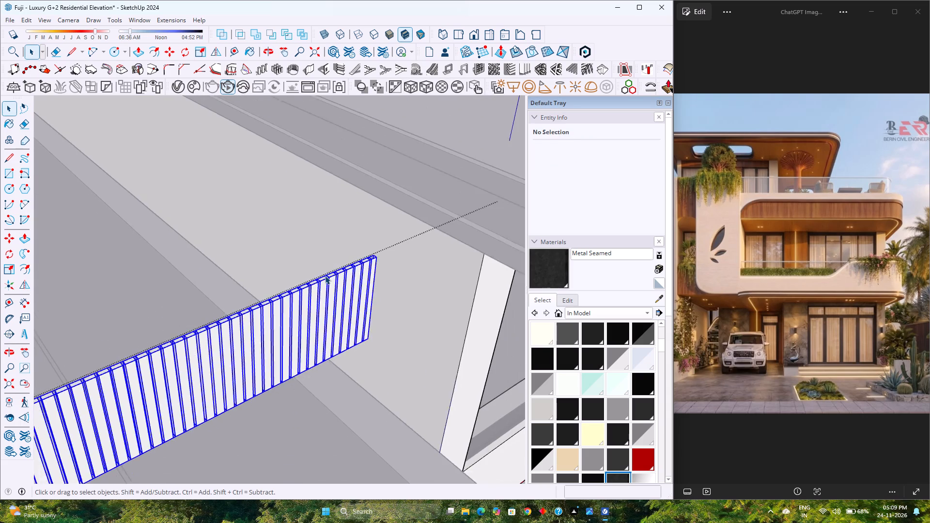
scroll(325, 276, down, 10)
key(Escape)
click(319, 275)
triple_click(319, 279)
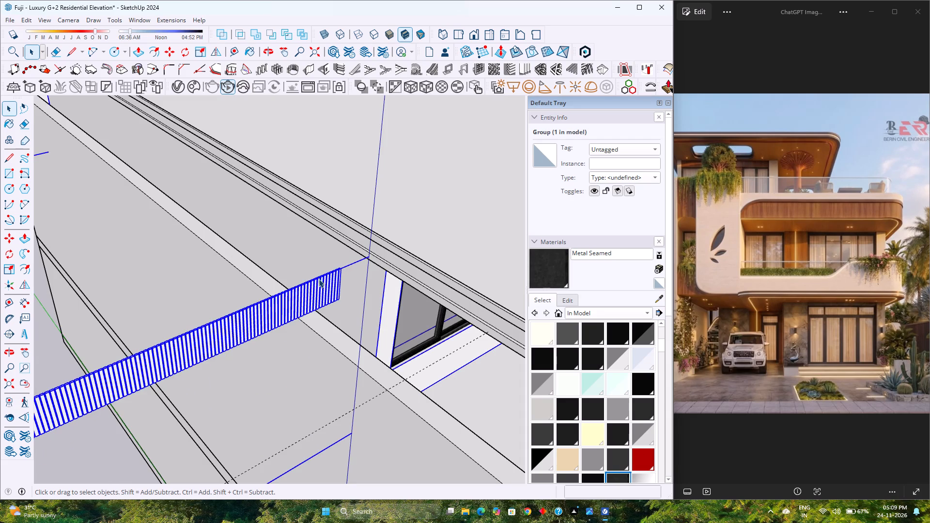
scroll(319, 281, down, 10)
key(m)
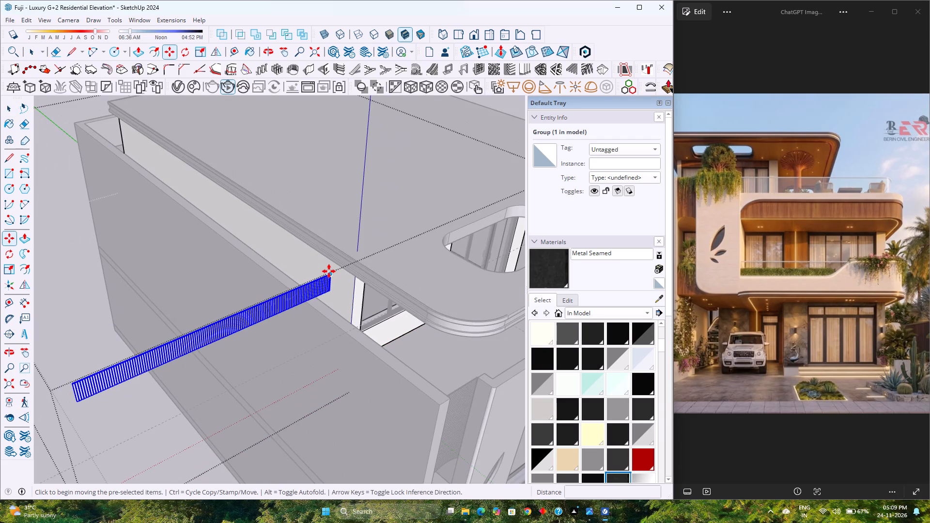
click(329, 271)
key(Right)
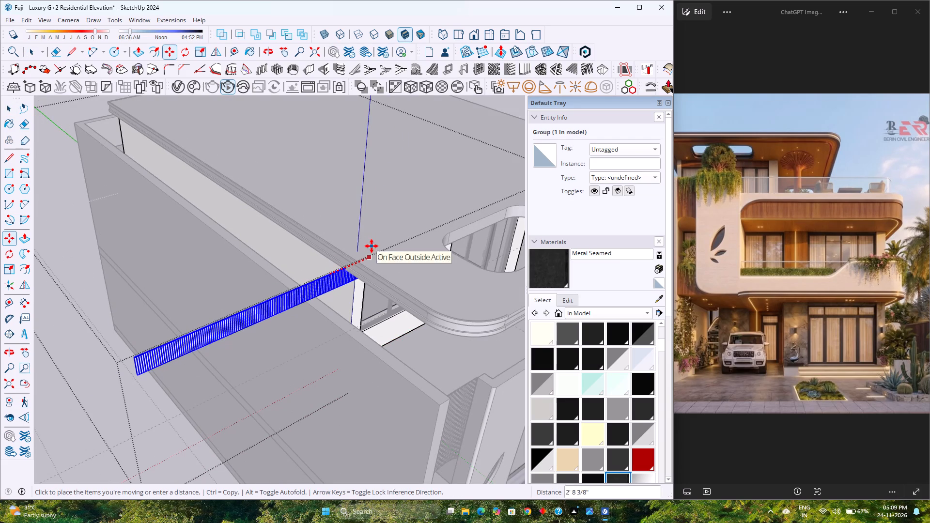
key(1)
key(6)
key(apostrophe)
key(Return)
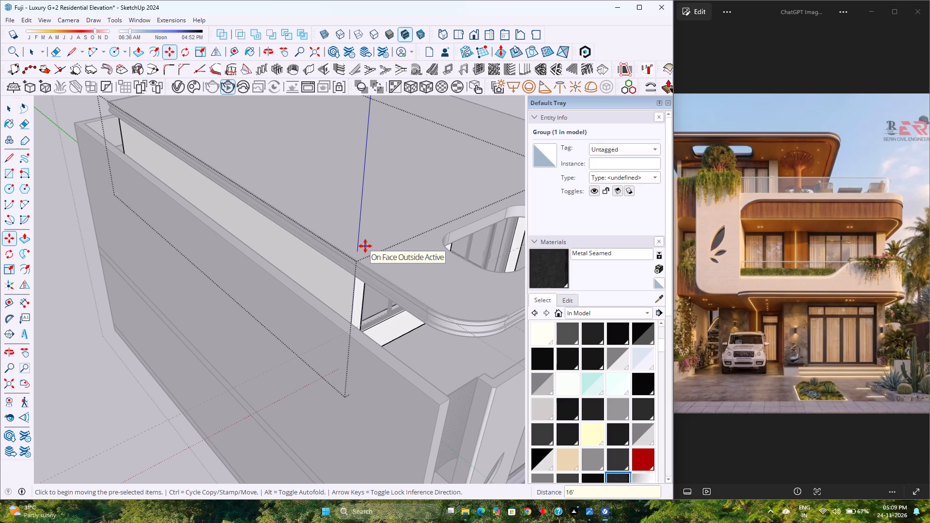
middle_drag(273, 321, 177, 216)
scroll(177, 216, down, 7)
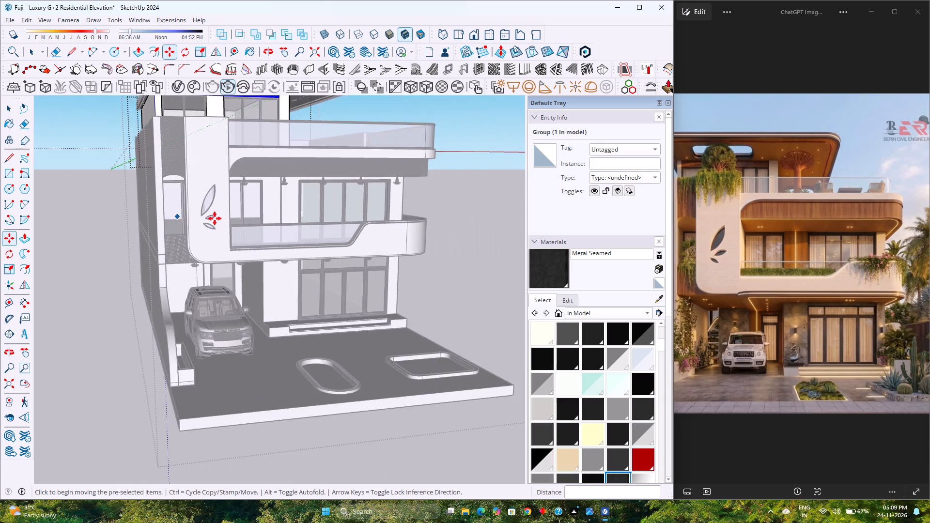
shift+middle_drag(216, 218, 275, 347)
key(space)
key(Escape)
Examine the front elevation with the louvres in place above the top-floor openings.
middle_drag(274, 307, 262, 292)
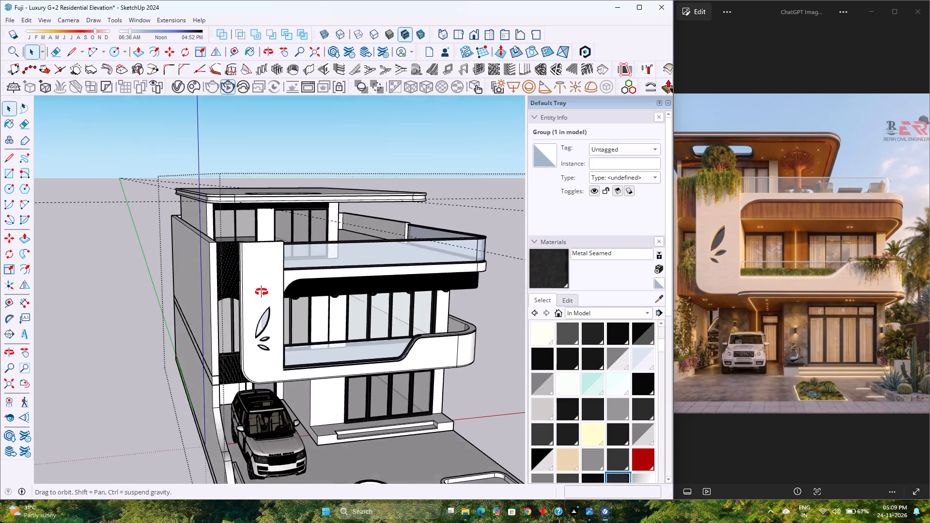
middle_drag(262, 292, 216, 248)
middle_click(216, 248)
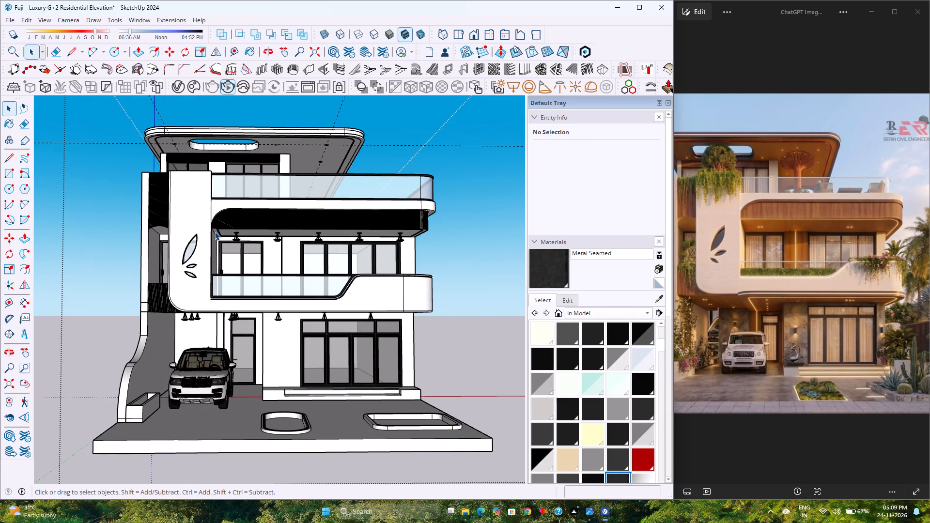
scroll(207, 231, up, 3)
scroll(200, 230, down, 4)
scroll(200, 231, up, 5)
scroll(200, 231, down, 5)
scroll(202, 236, up, 5)
scroll(195, 236, down, 2)
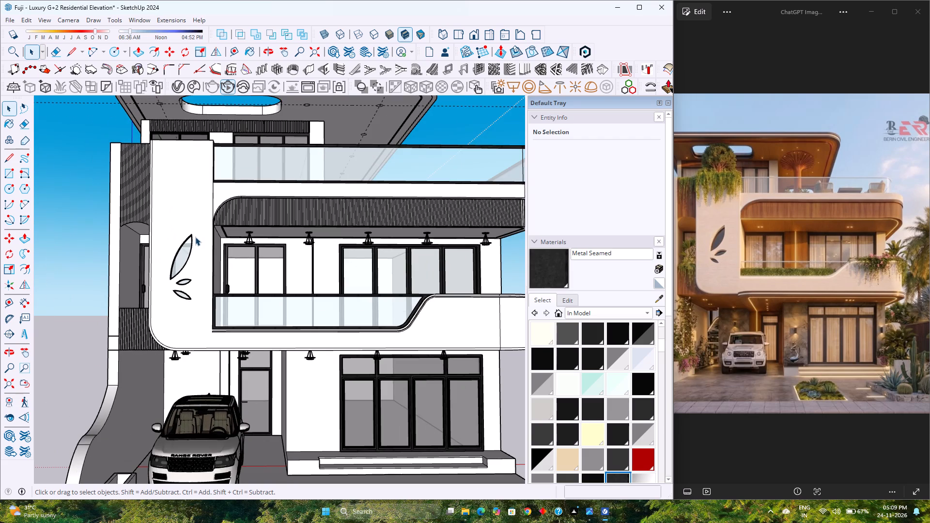
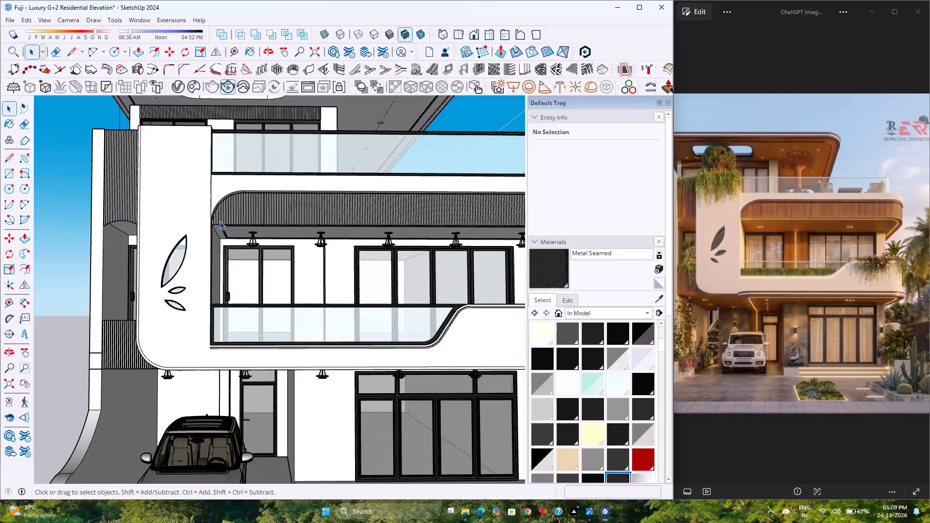
Examine the whole elevation and its underside from several angles, comparing the new louvres with the reference image.
scroll(218, 220, down, 5)
scroll(218, 220, up, 4)
scroll(218, 220, down, 2)
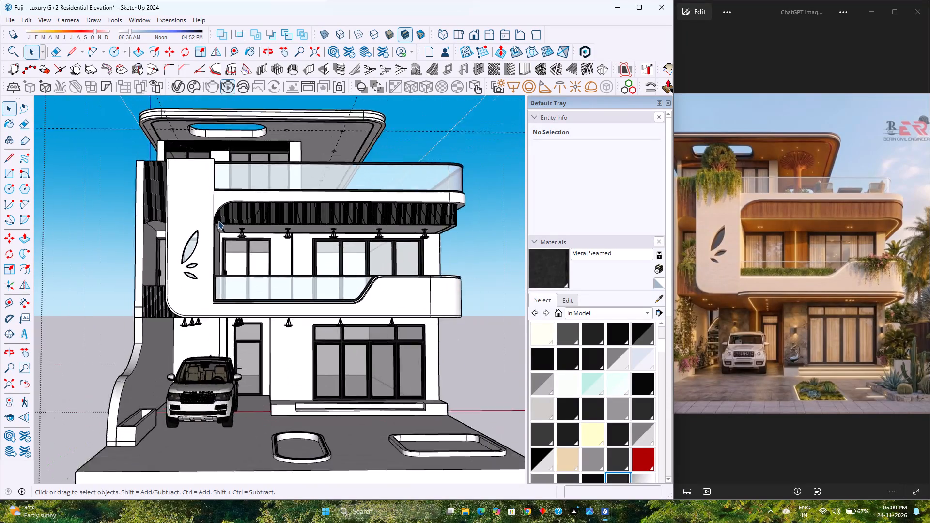
scroll(218, 220, down, 1)
scroll(217, 220, up, 4)
scroll(217, 220, down, 4)
middle_drag(267, 241, 228, 287)
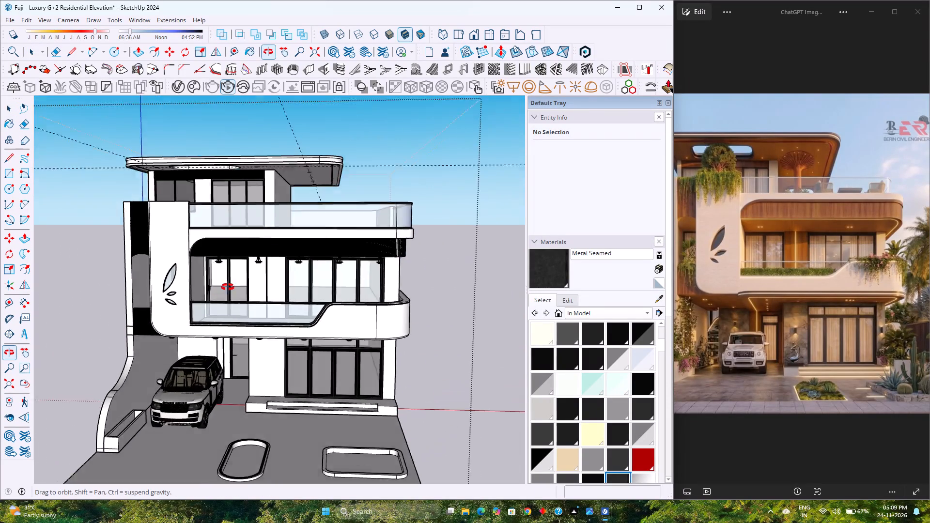
middle_drag(228, 287, 202, 293)
middle_click(202, 293)
scroll(209, 203, up, 1)
middle_drag(224, 207, 295, 138)
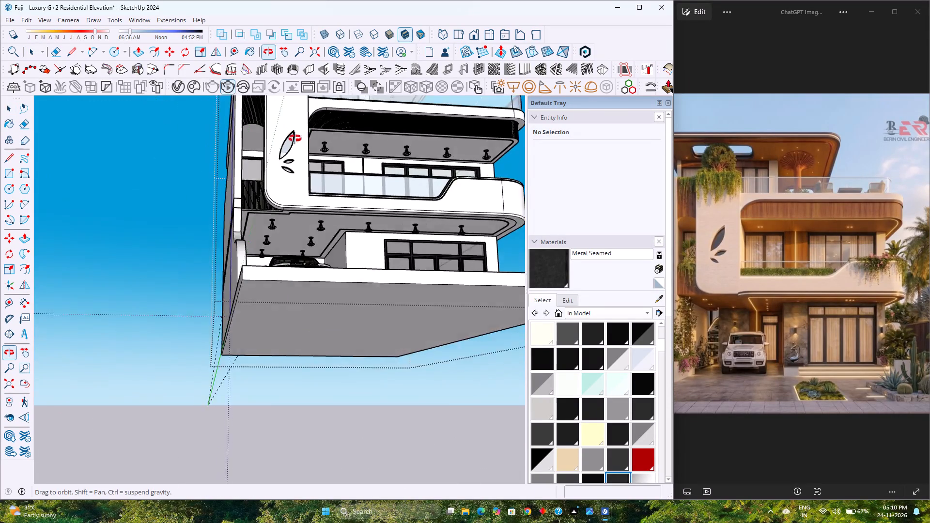
middle_drag(295, 138, 280, 154)
middle_click(280, 154)
scroll(280, 154, down, 8)
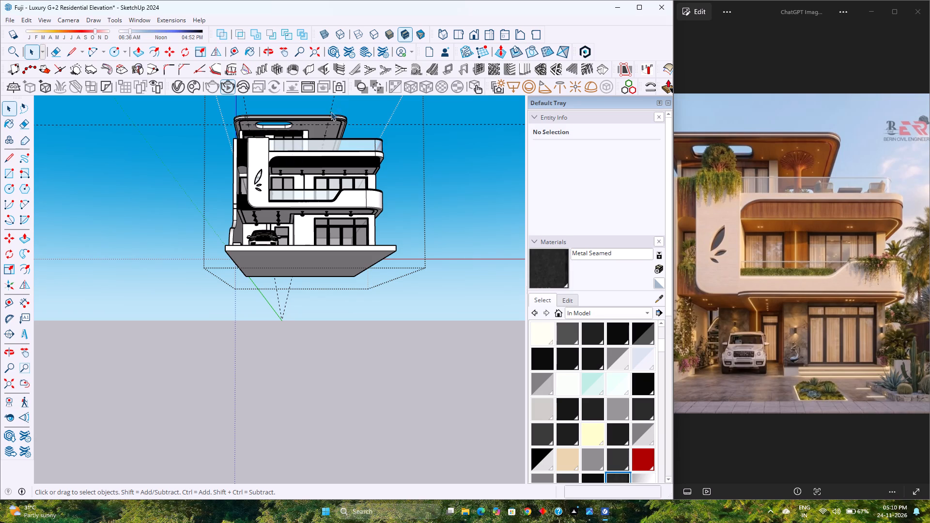
scroll(323, 127, up, 4)
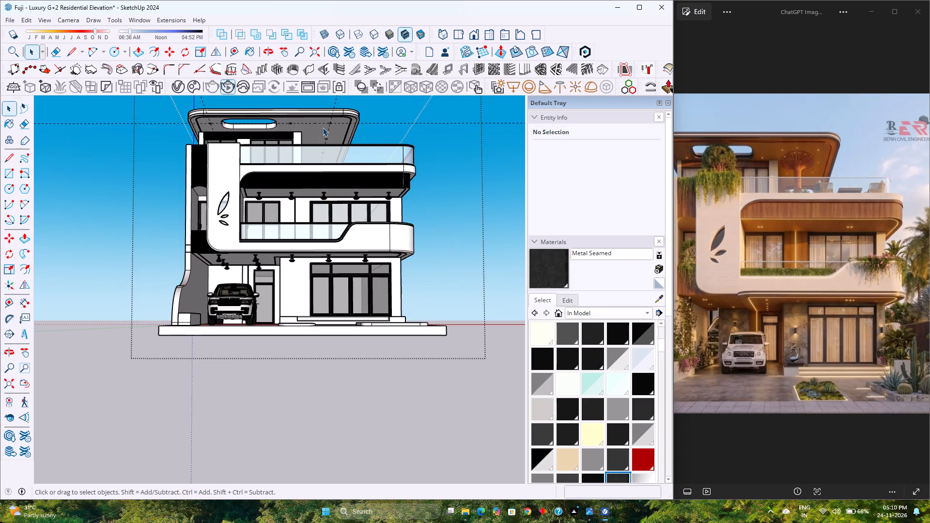
scroll(320, 129, up, 4)
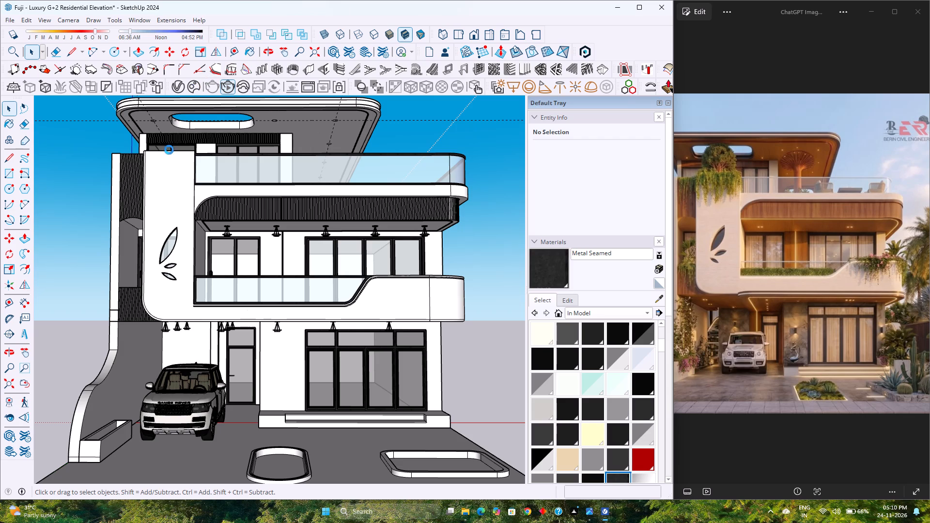
scroll(253, 202, down, 5)
double_click(254, 179)
scroll(254, 178, down, 4)
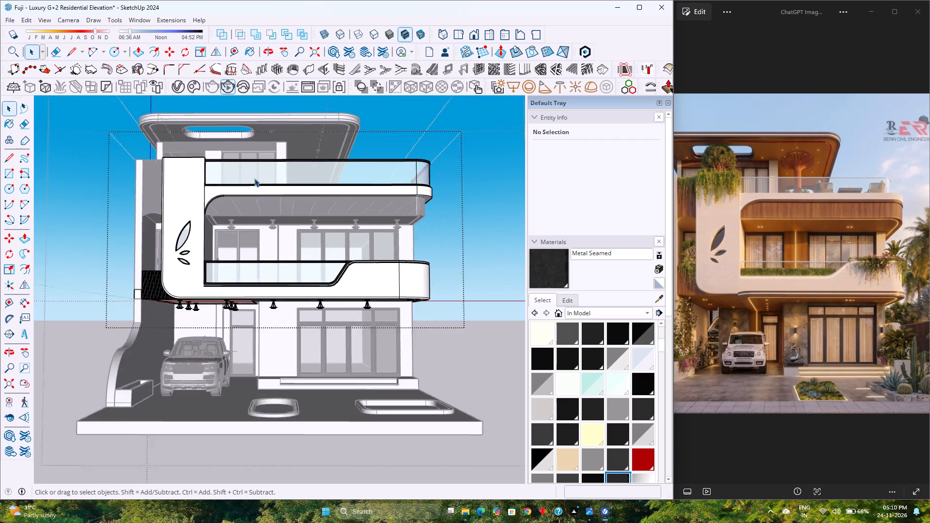
scroll(254, 178, down, 1)
double_click(70, 215)
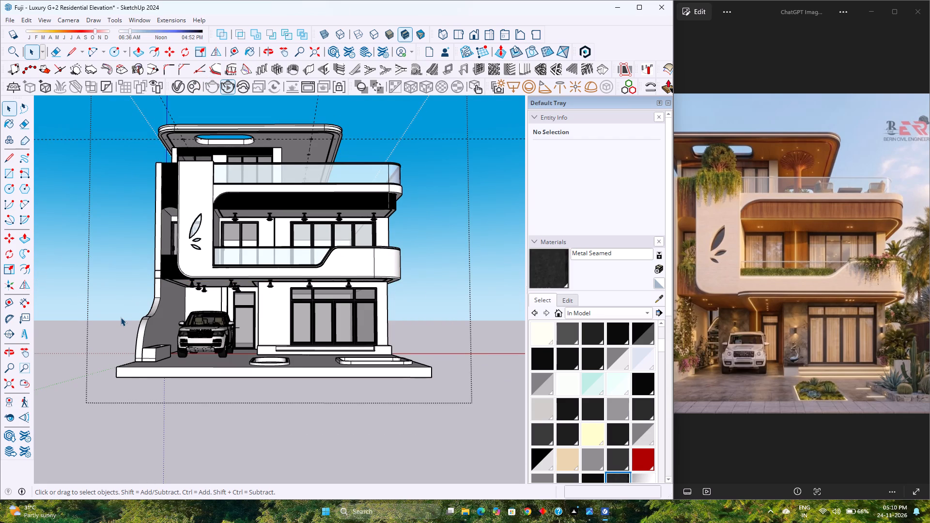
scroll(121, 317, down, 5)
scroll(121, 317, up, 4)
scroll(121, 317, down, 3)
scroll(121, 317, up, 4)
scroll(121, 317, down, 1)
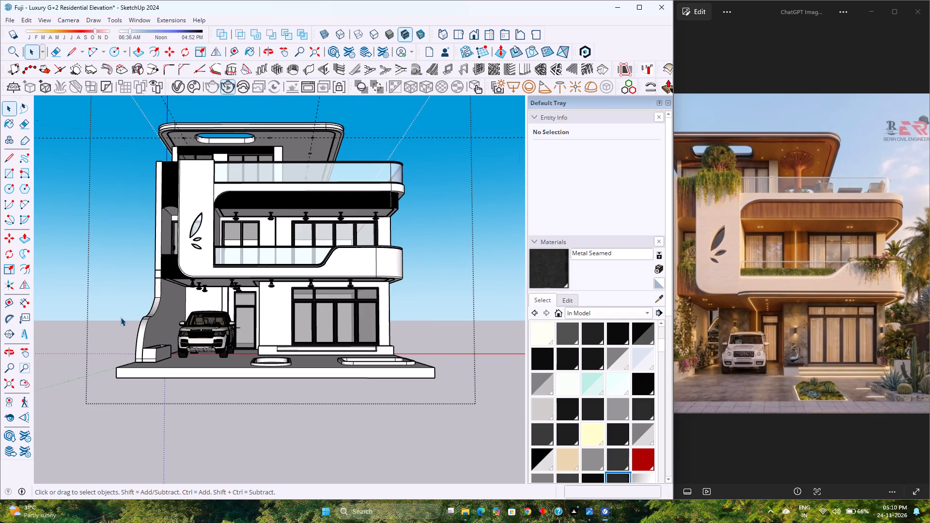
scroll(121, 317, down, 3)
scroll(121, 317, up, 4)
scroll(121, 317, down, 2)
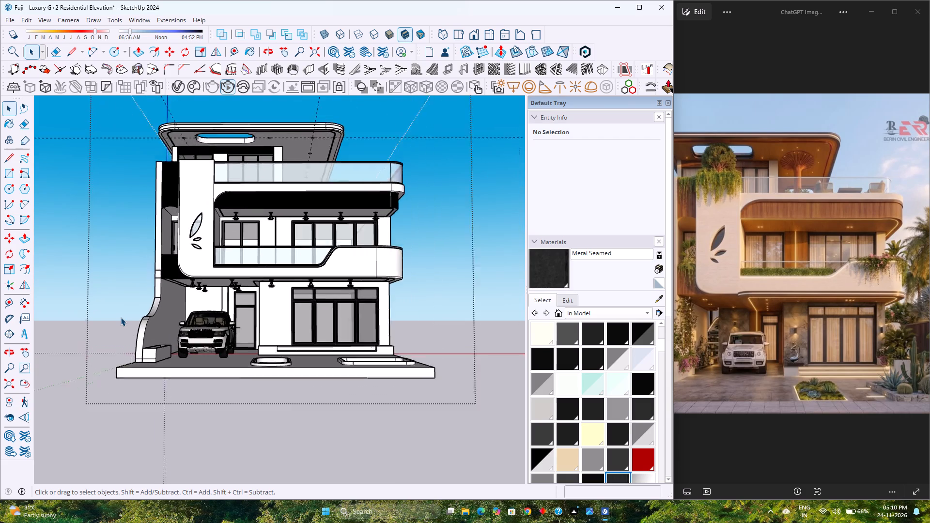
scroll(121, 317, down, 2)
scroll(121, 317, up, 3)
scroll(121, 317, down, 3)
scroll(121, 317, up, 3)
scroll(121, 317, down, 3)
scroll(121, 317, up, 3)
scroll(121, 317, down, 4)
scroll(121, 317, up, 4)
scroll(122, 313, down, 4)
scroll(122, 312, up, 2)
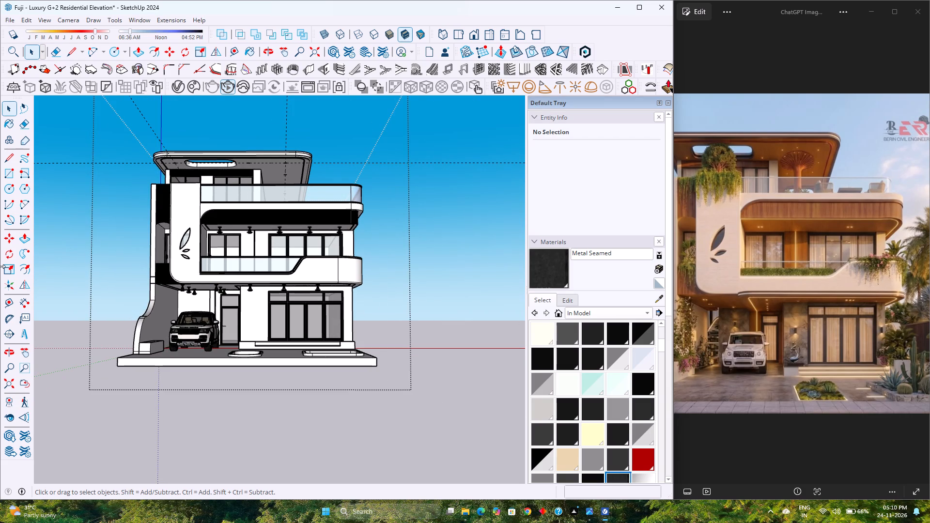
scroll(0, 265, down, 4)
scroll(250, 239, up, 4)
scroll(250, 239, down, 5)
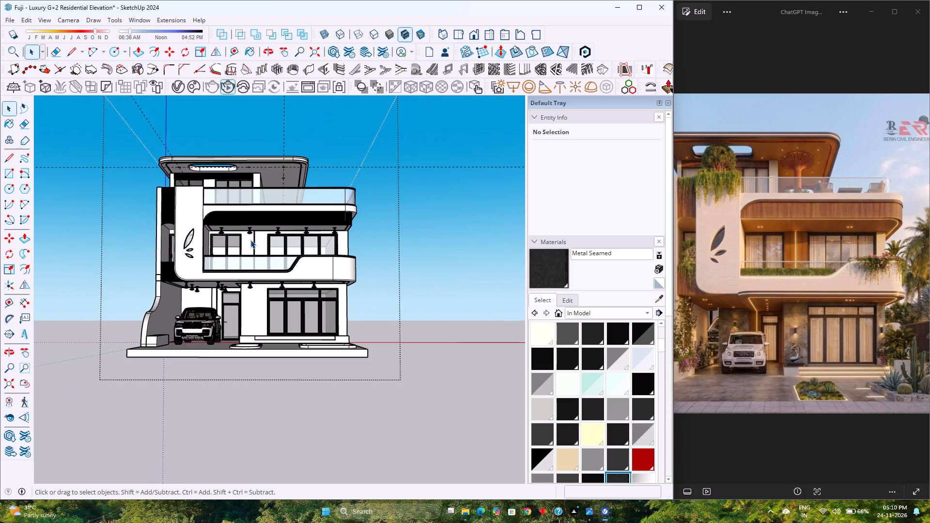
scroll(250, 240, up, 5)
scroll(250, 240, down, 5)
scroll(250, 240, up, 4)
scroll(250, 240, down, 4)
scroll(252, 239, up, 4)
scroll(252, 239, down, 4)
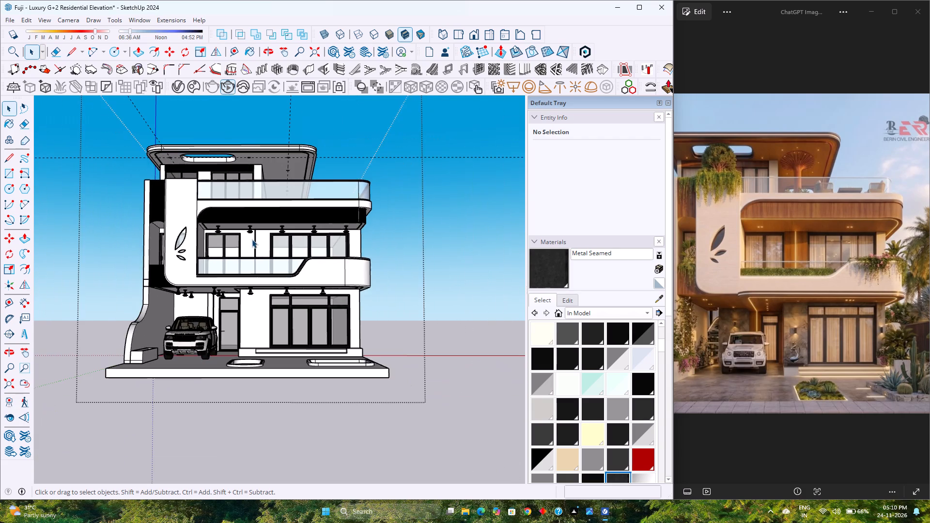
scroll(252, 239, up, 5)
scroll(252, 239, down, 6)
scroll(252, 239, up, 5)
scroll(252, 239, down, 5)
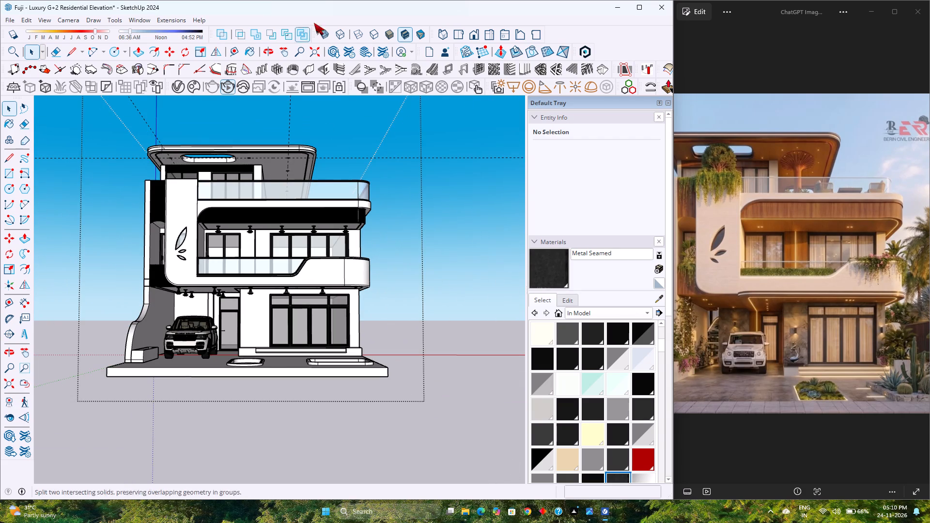
Set the standard front view and examine the full elevation against the reference image.
click(470, 40)
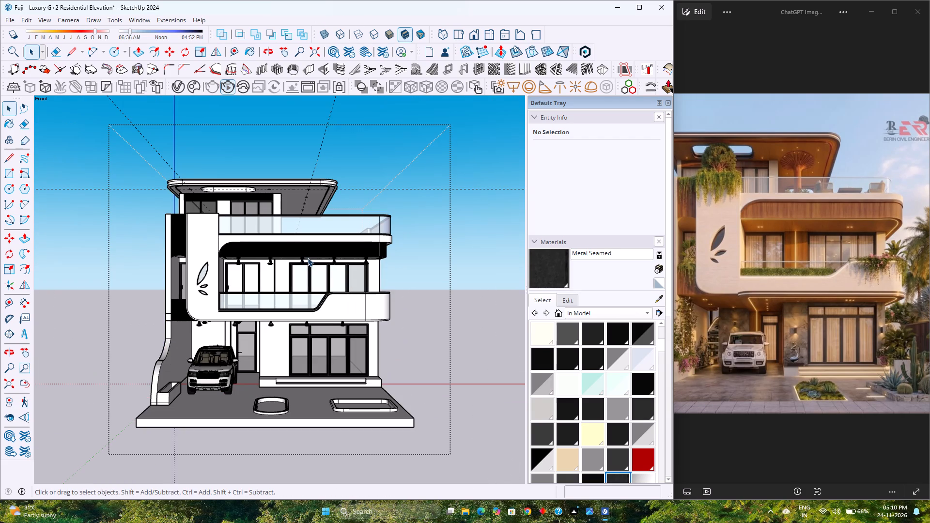
scroll(307, 260, down, 4)
scroll(307, 260, up, 4)
scroll(307, 260, down, 5)
scroll(307, 260, up, 4)
scroll(307, 260, down, 4)
scroll(307, 260, up, 5)
scroll(307, 260, down, 4)
scroll(307, 260, up, 4)
scroll(307, 260, down, 4)
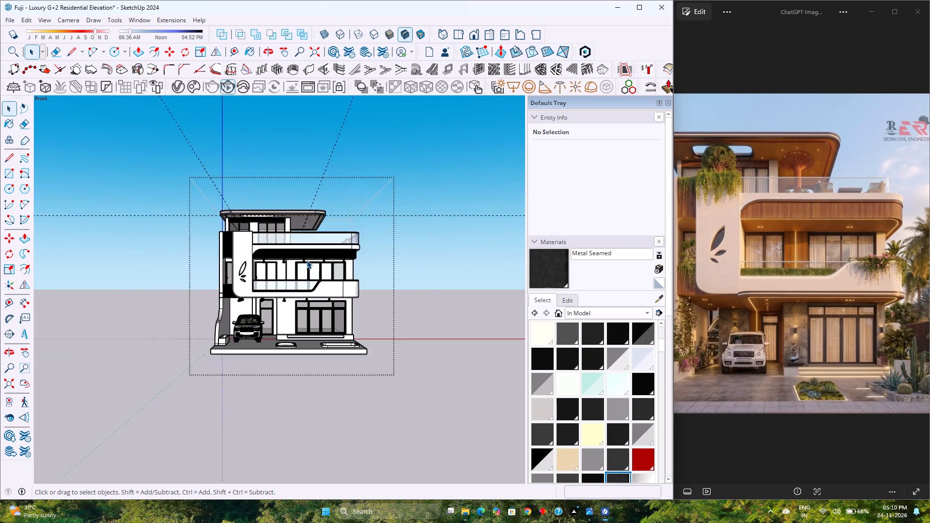
scroll(307, 260, up, 4)
scroll(307, 260, down, 5)
scroll(307, 260, up, 5)
scroll(307, 260, down, 5)
scroll(307, 260, up, 5)
scroll(307, 260, down, 4)
scroll(307, 260, up, 3)
scroll(307, 260, down, 4)
scroll(307, 260, up, 2)
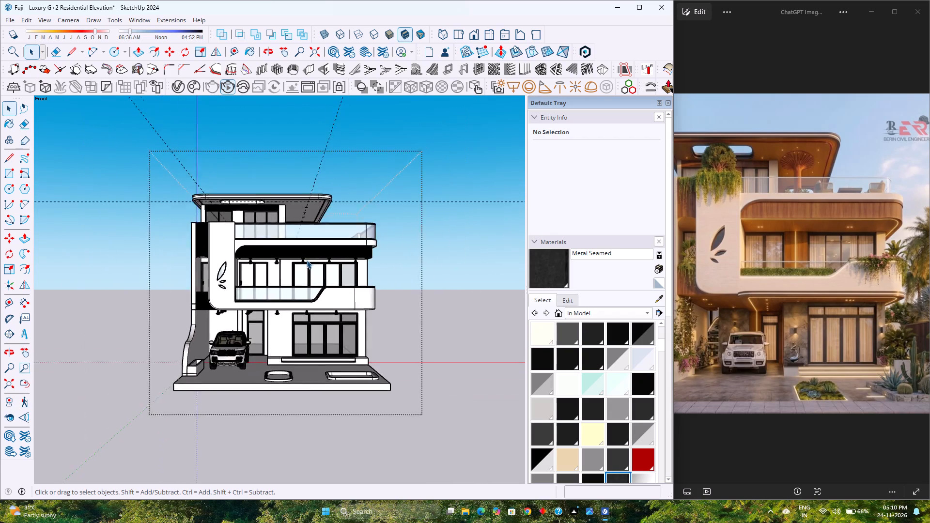
scroll(307, 260, up, 2)
scroll(307, 260, down, 4)
scroll(307, 260, up, 5)
scroll(307, 260, down, 5)
scroll(307, 260, up, 5)
scroll(307, 260, down, 5)
scroll(307, 260, up, 5)
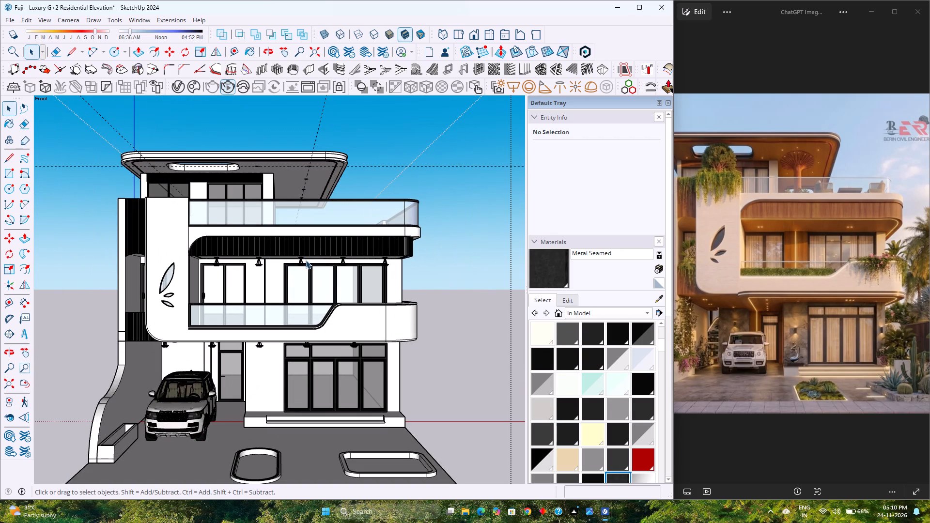
Copy the ceiling light component above the two-panel sliding door on the balcony to the clipboard and leave its group.
middle_drag(255, 275, 229, 253)
scroll(198, 251, up, 6)
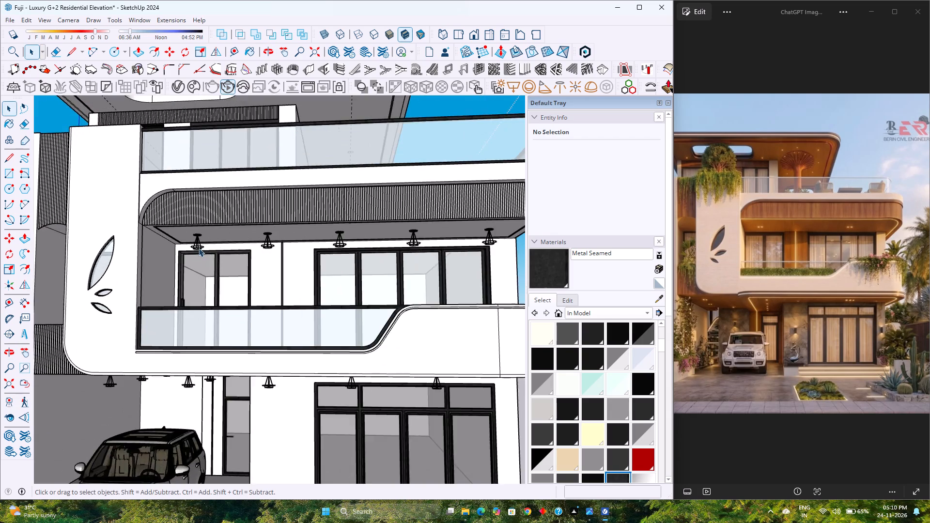
scroll(199, 248, up, 2)
click(196, 233)
double_click(196, 233)
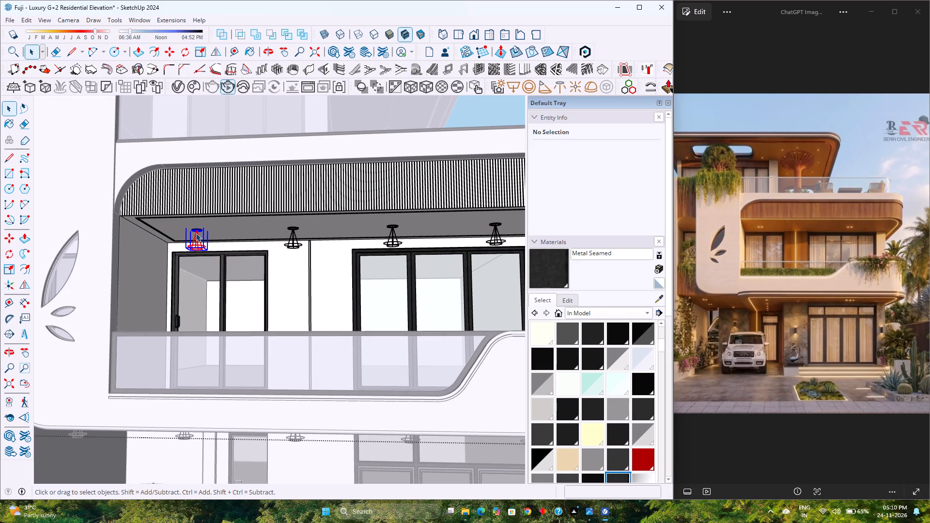
scroll(201, 240, up, 12)
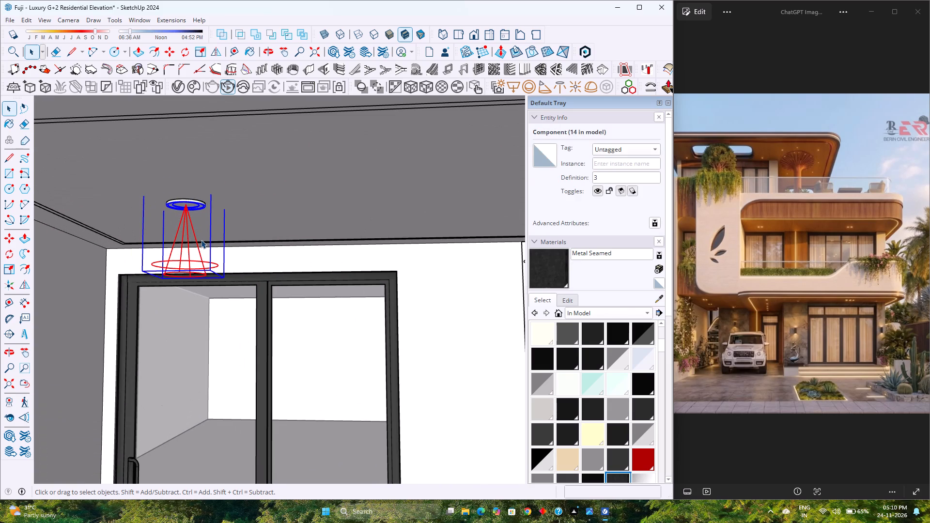
key(ctrl+c)
scroll(153, 232, down, 12)
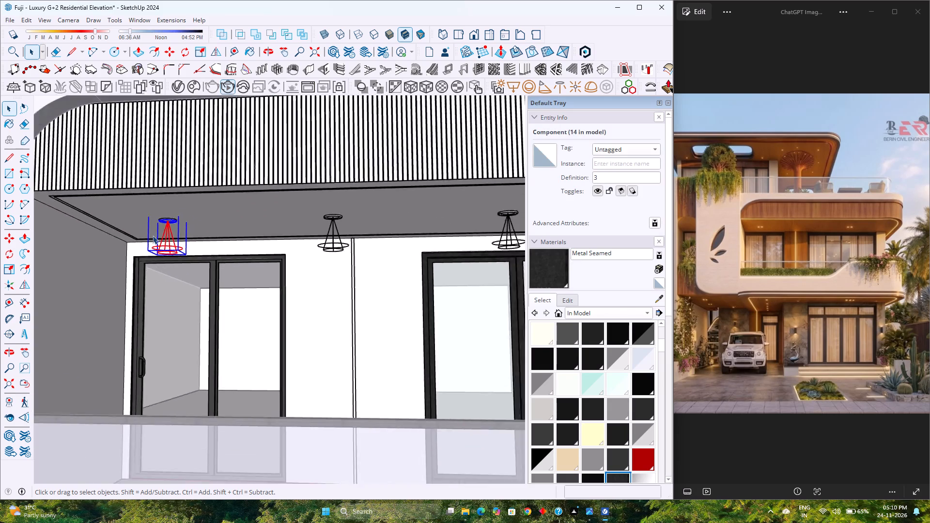
scroll(153, 235, down, 14)
click(439, 239)
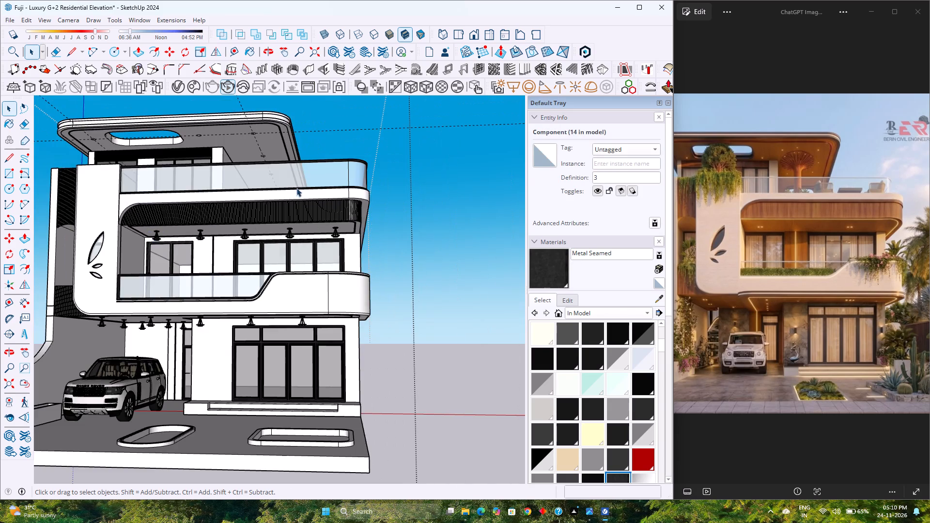
Open the top roof slab's group for editing and select its underside face.
scroll(232, 148, up, 4)
double_click(246, 135)
scroll(246, 135, up, 4)
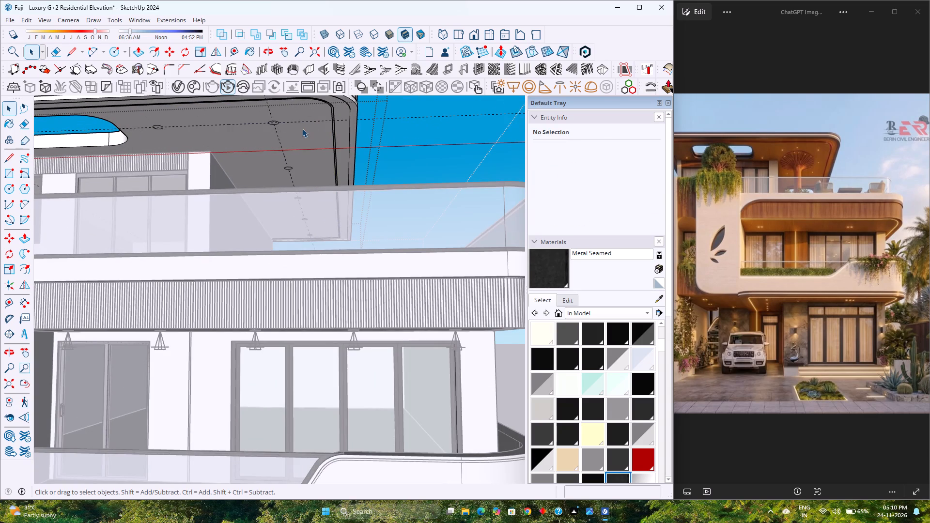
click(302, 128)
scroll(284, 132, up, 4)
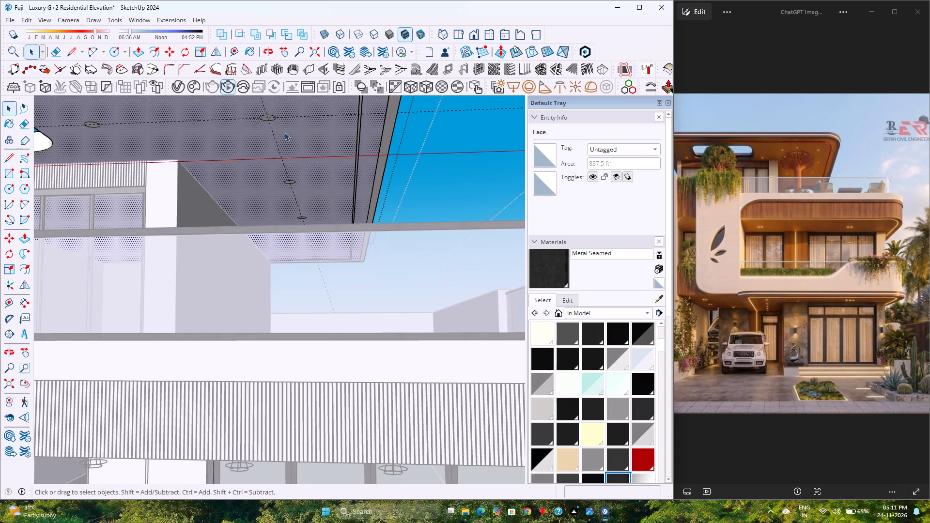
Push/Pull the circle where the guide lines cross near the roof slab's front corner 3" up into the underside.
scroll(310, 113, down, 10)
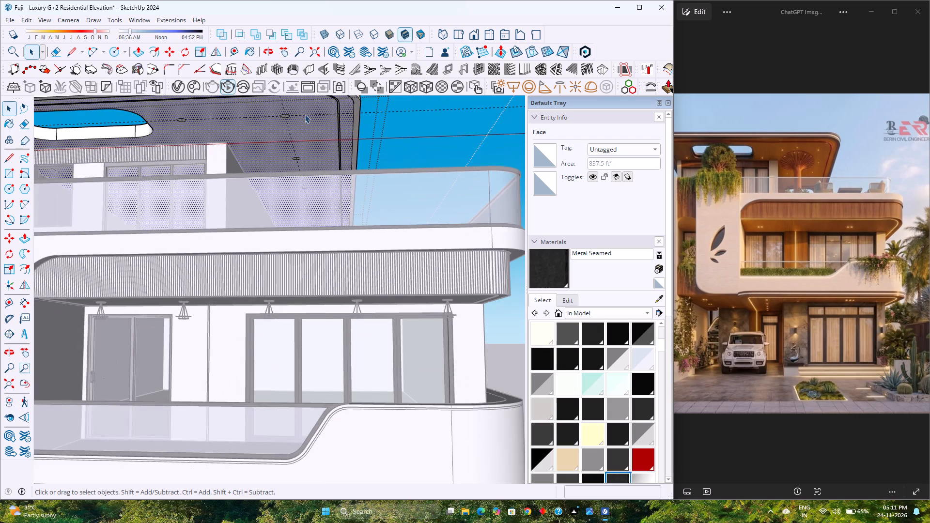
middle_drag(304, 114, 304, 165)
scroll(304, 158, down, 12)
scroll(292, 107, up, 2)
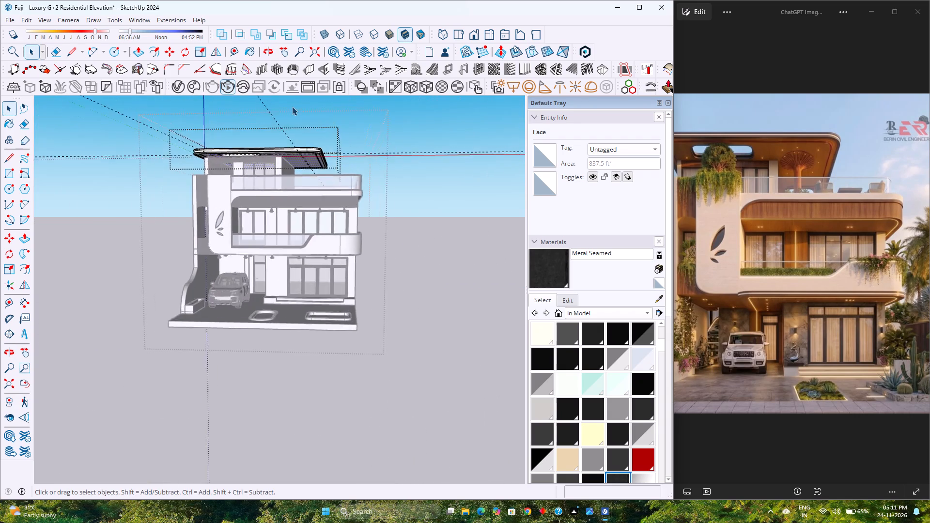
scroll(292, 107, up, 16)
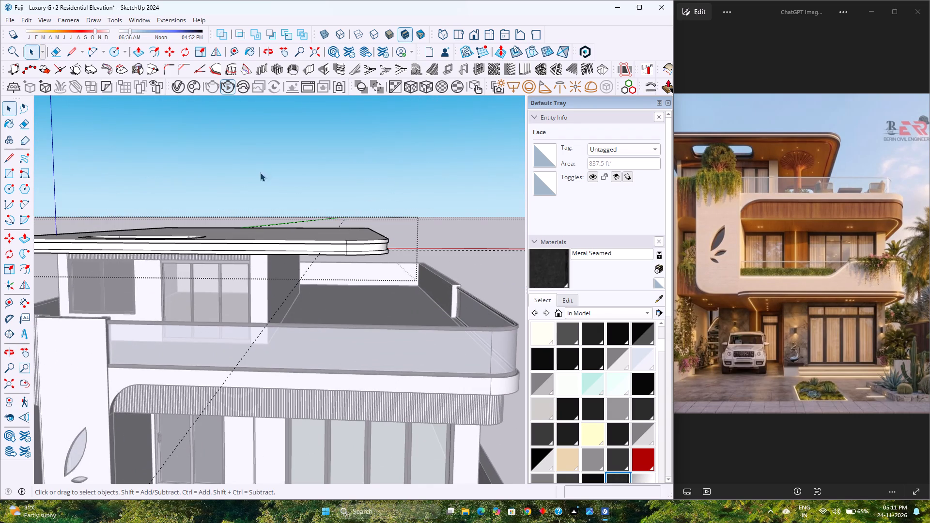
scroll(296, 279, up, 2)
middle_drag(295, 279, 305, 182)
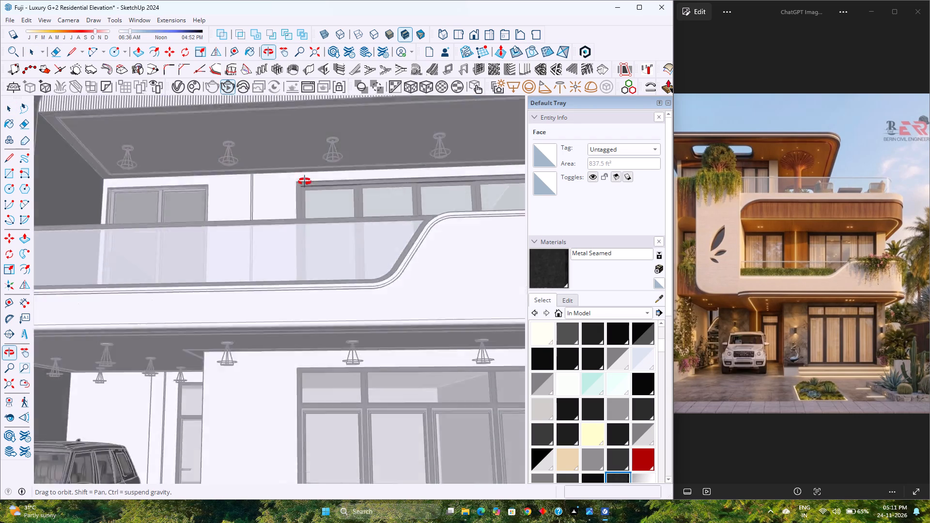
middle_drag(305, 182, 280, 287)
scroll(280, 287, down, 8)
scroll(273, 247, up, 4)
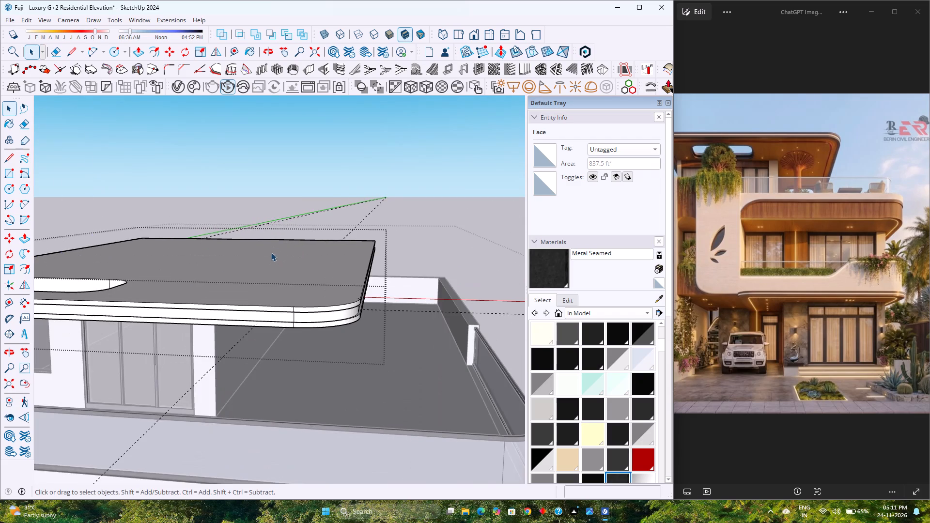
middle_drag(271, 252, 287, 185)
middle_click(287, 185)
scroll(259, 286, down, 4)
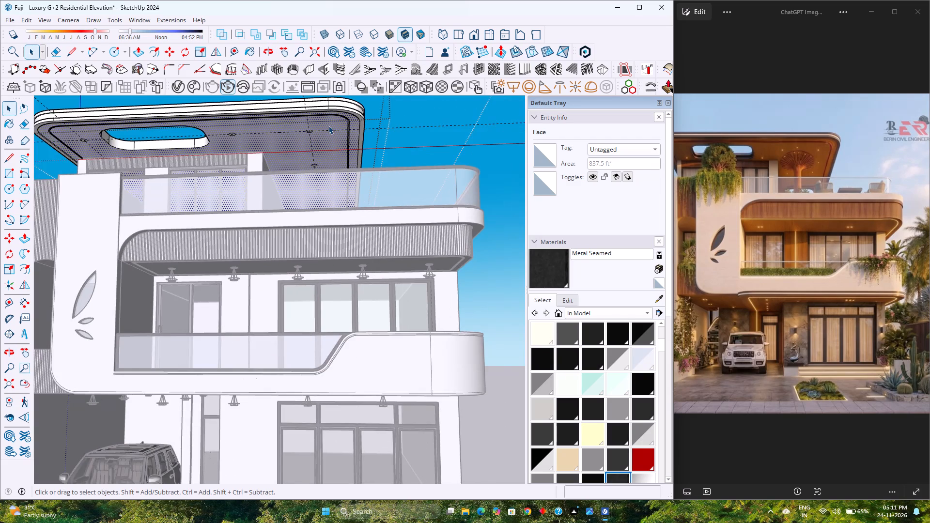
scroll(328, 125, up, 3)
scroll(230, 333, down, 8)
scroll(290, 215, up, 8)
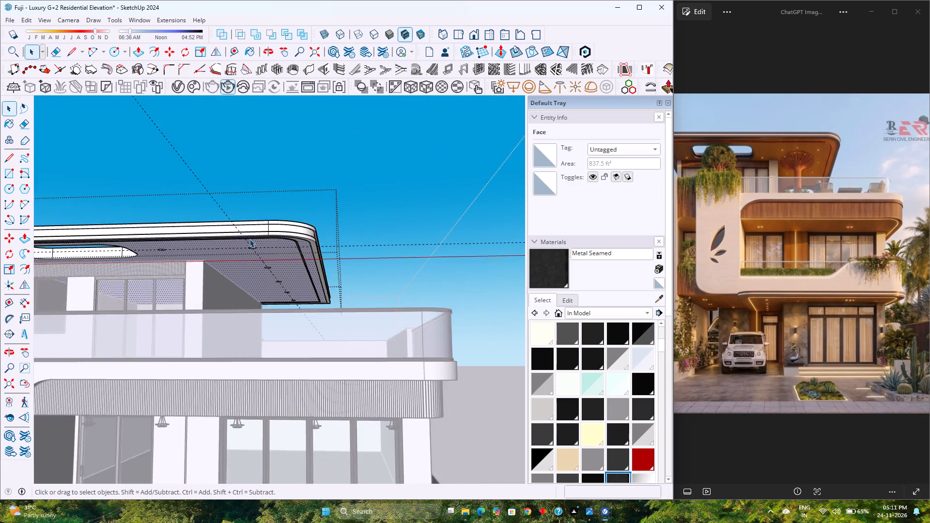
scroll(249, 239, up, 12)
middle_drag(241, 251, 265, 215)
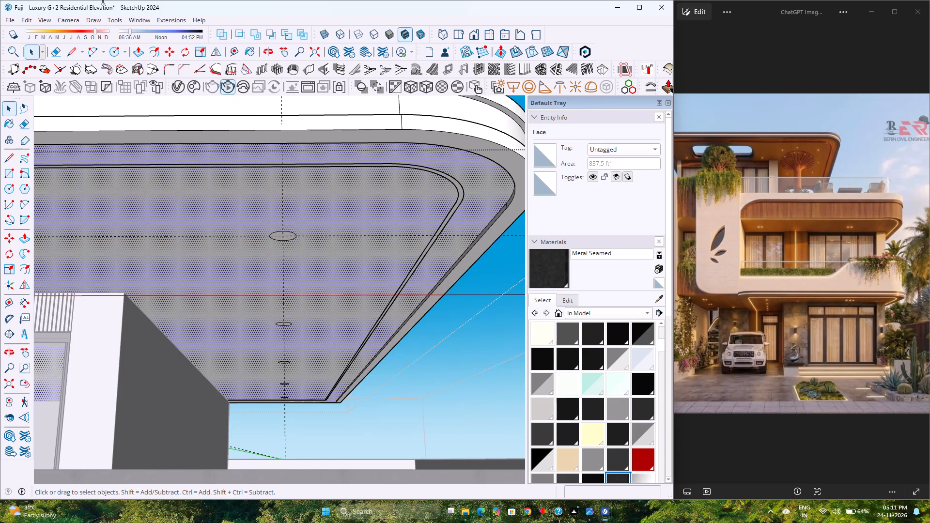
click(139, 46)
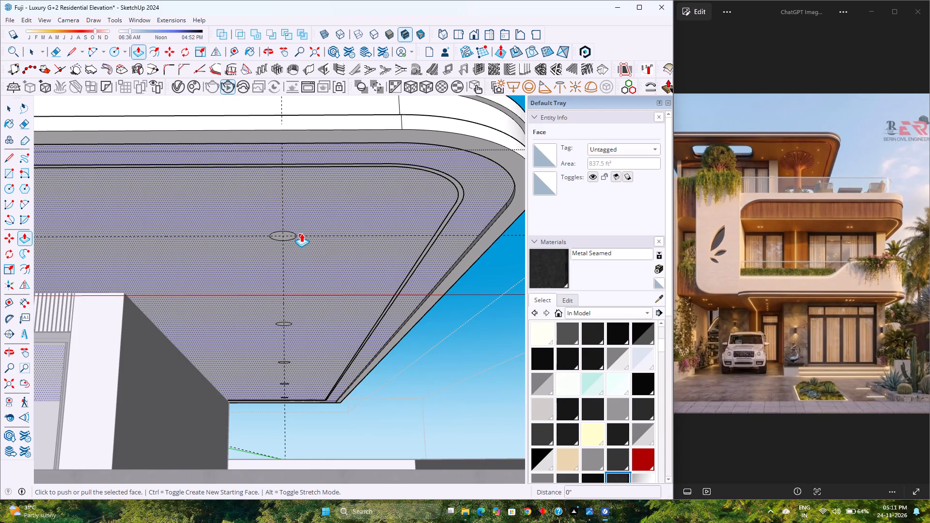
key(Escape)
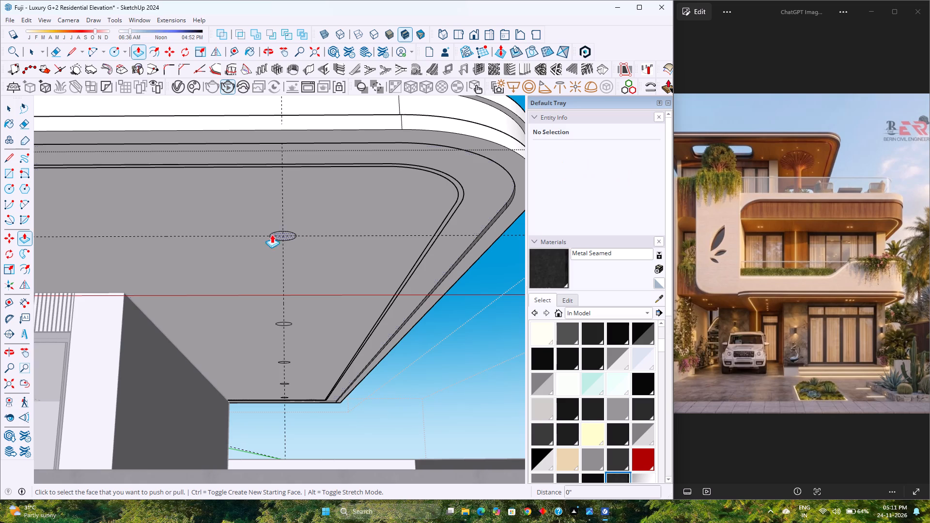
click(285, 237)
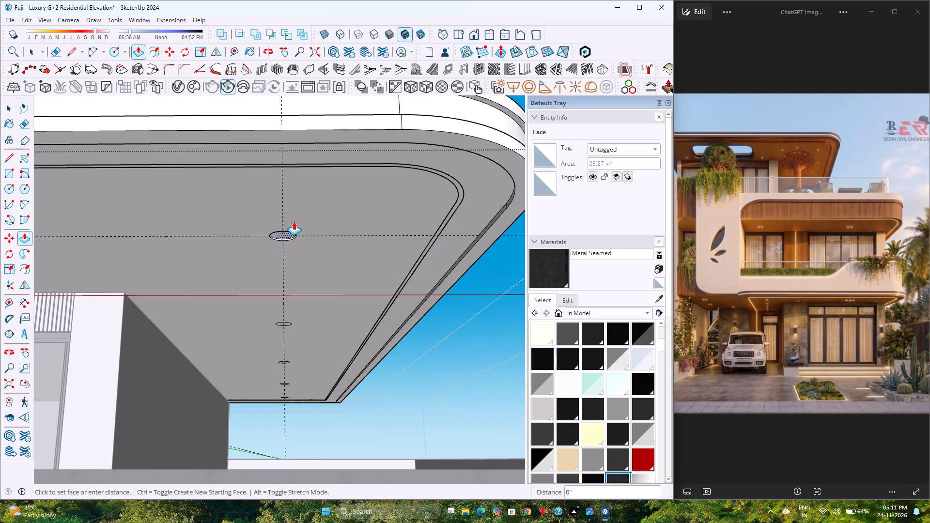
key(3)
key(Return)
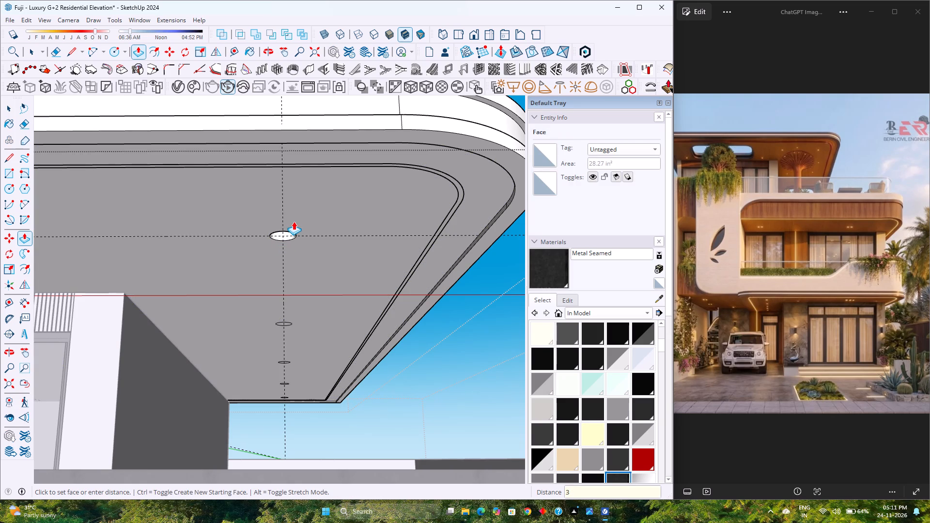
Recess the second circle from the front corner 3" into the slab's underside, along the guide running toward the back.
scroll(287, 324, up, 1)
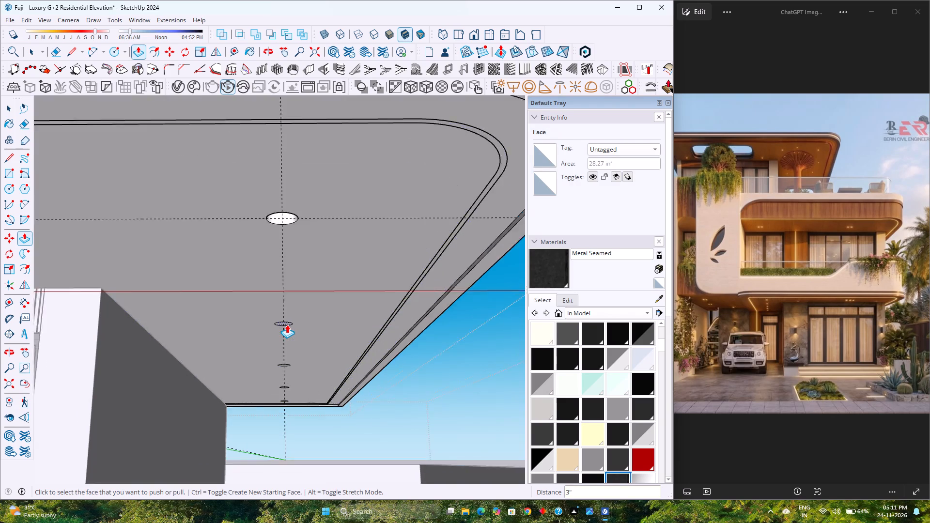
scroll(287, 324, up, 8)
middle_drag(287, 324, 218, 257)
middle_click(218, 257)
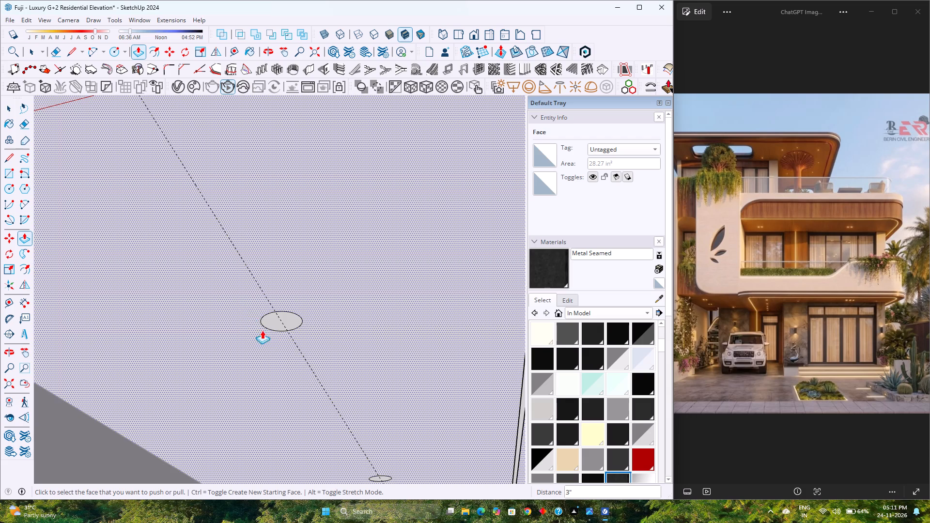
double_click(289, 321)
scroll(280, 331, down, 4)
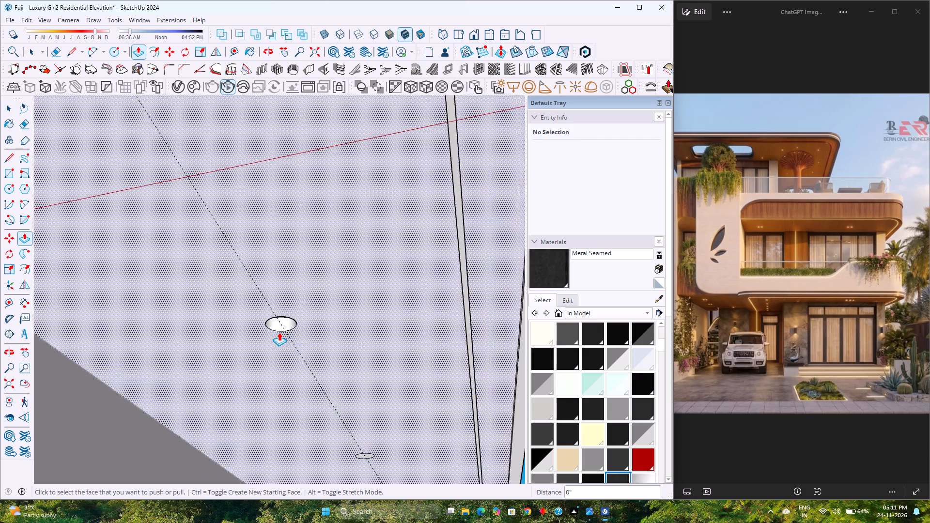
Push/Pull the third circle in the front-to-back row 3" into the roof slab's underside.
scroll(279, 332, down, 4)
middle_drag(291, 378, 311, 423)
scroll(301, 401, down, 6)
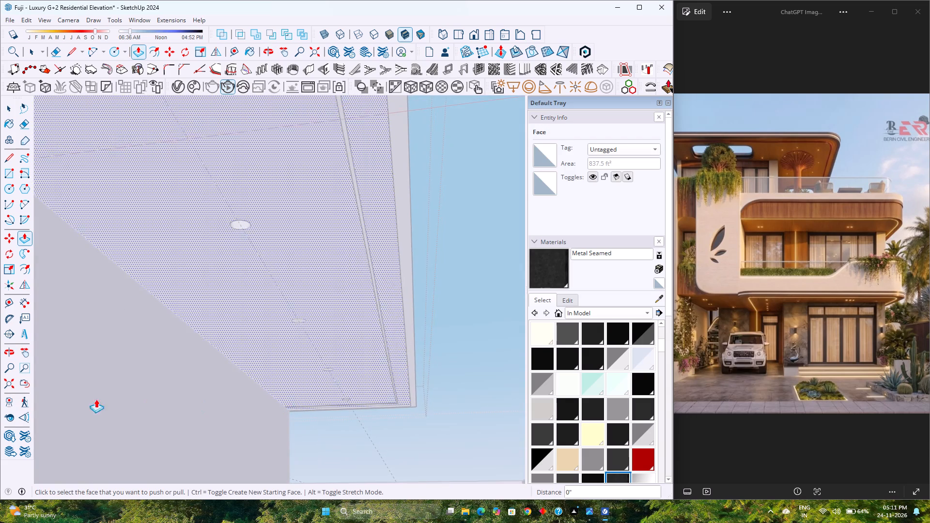
click(5, 380)
middle_drag(368, 264, 362, 291)
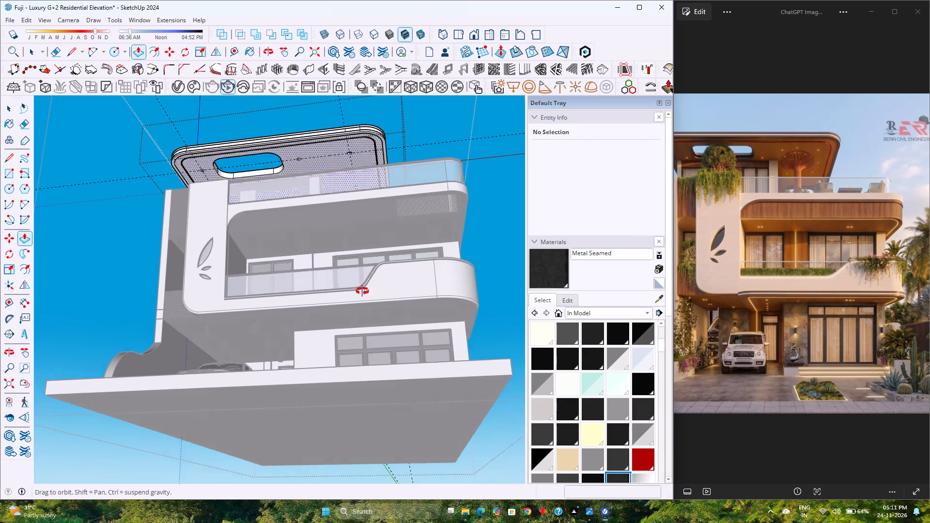
middle_drag(362, 291, 105, 399)
scroll(241, 272, up, 12)
middle_drag(256, 265, 258, 263)
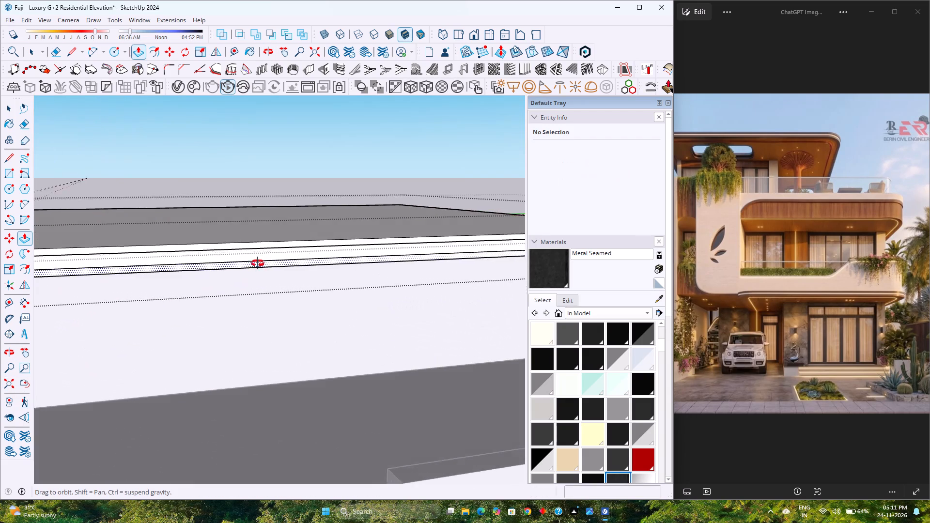
middle_drag(258, 263, 456, 185)
middle_click(456, 185)
scroll(174, 281, up, 2)
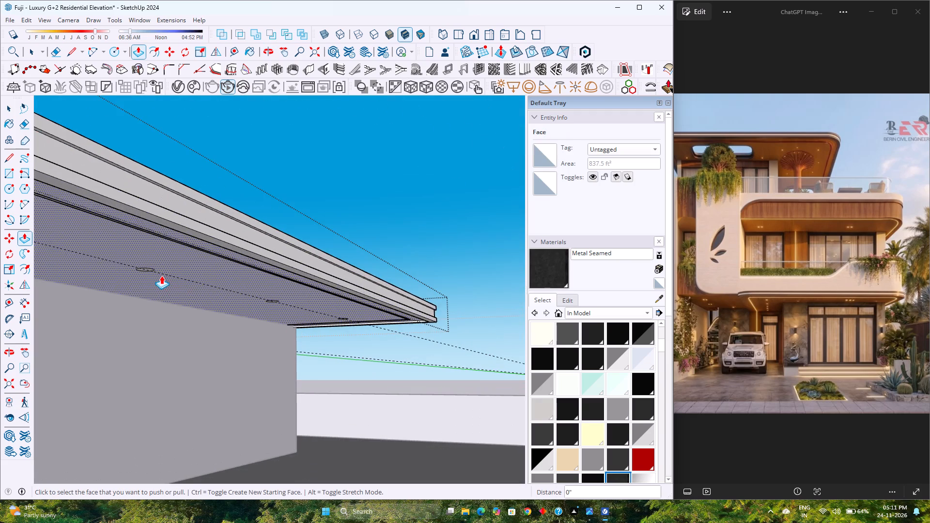
scroll(161, 276, down, 5)
middle_drag(161, 276, 232, 280)
middle_click(232, 280)
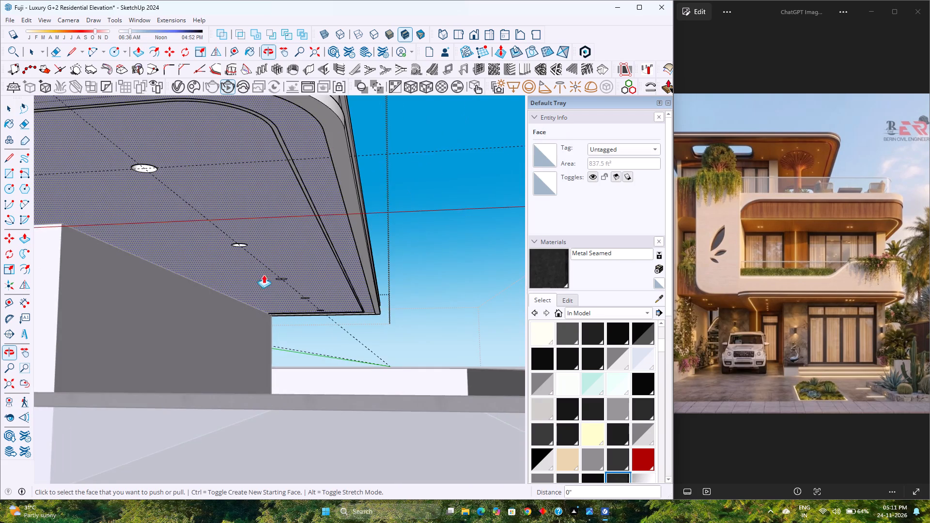
scroll(271, 277, up, 12)
middle_drag(294, 282, 236, 232)
middle_click(236, 232)
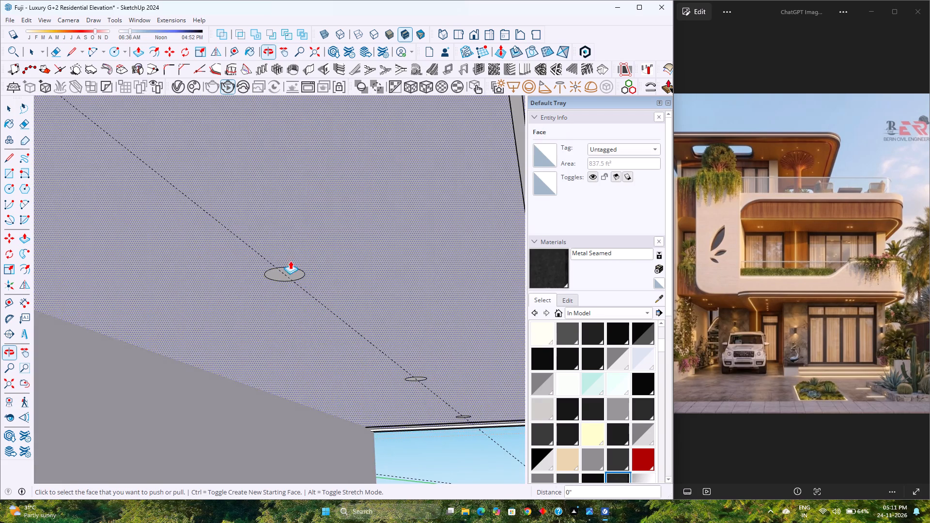
click(290, 280)
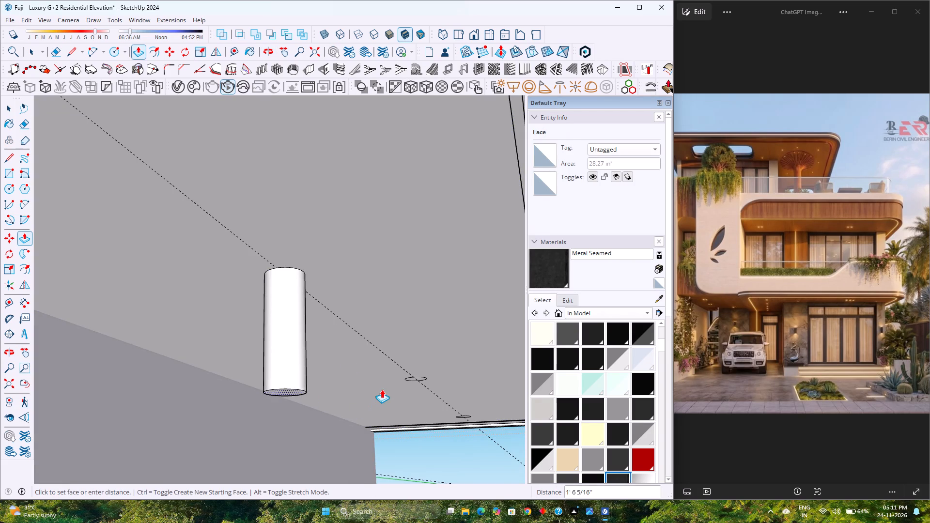
key(3)
key(Return)
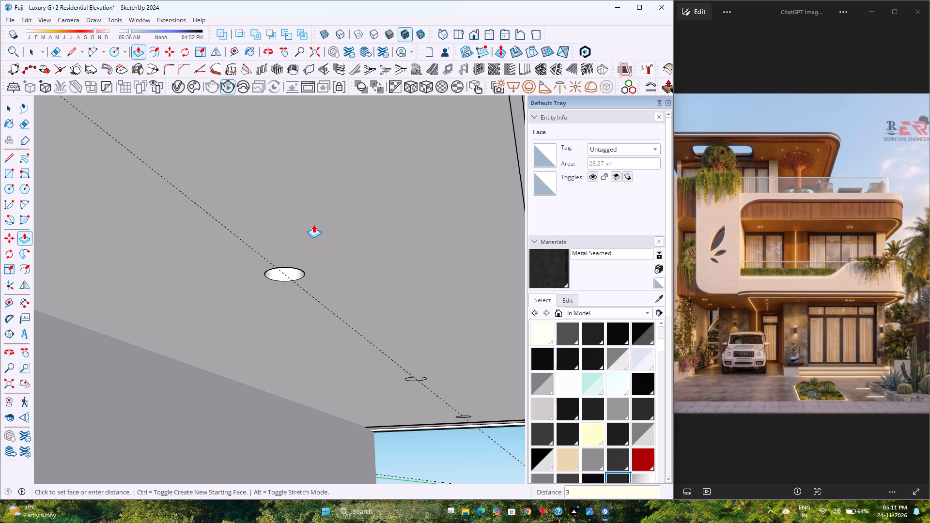
Recess the last two circles at the back end of the row by the same 3" into the slab's underside.
scroll(415, 384, up, 8)
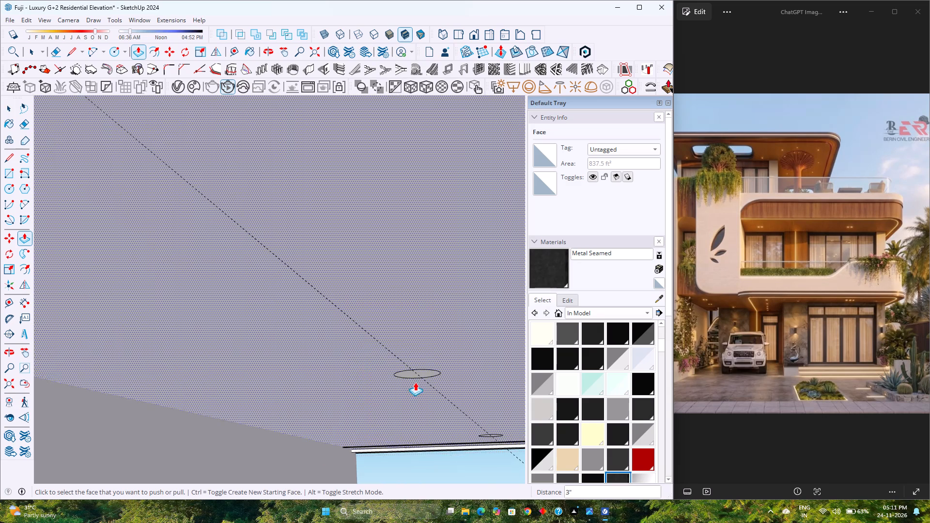
double_click(413, 375)
scroll(266, 385, down, 4)
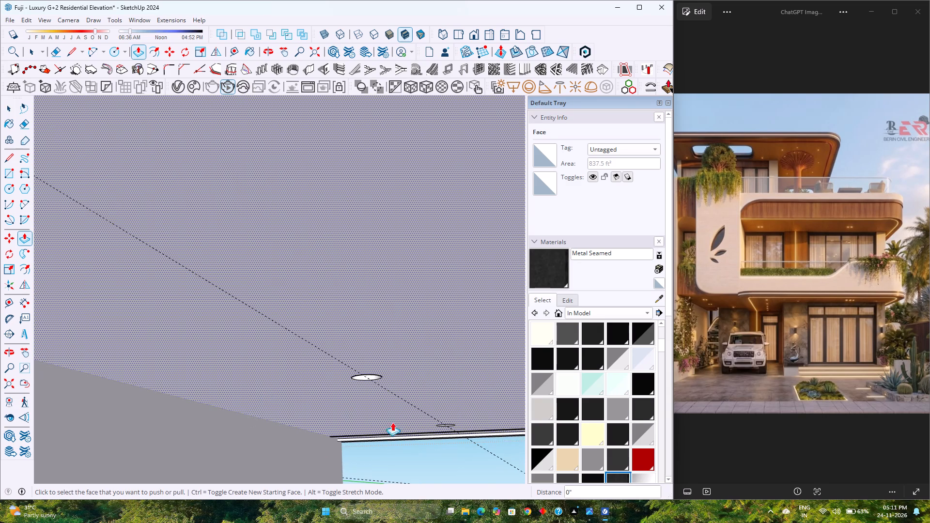
scroll(448, 427, up, 11)
middle_drag(446, 427, 386, 379)
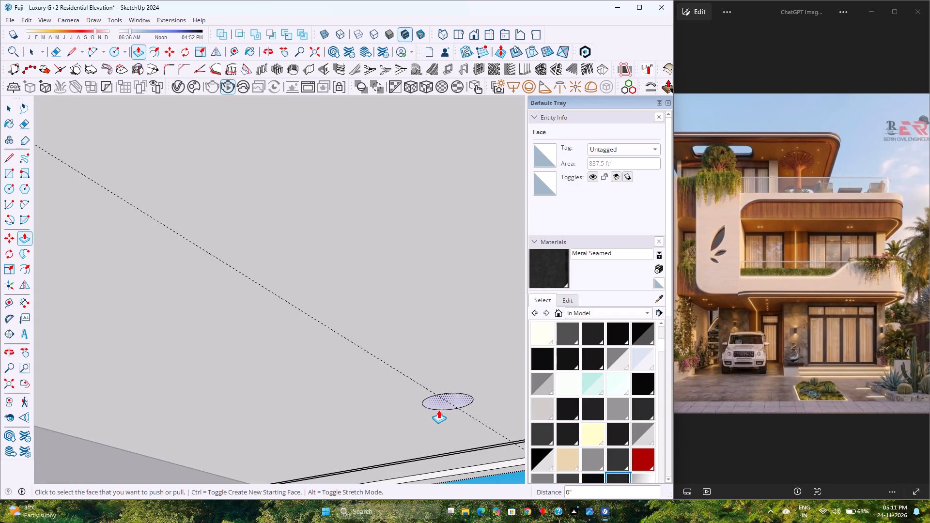
double_click(439, 407)
Recess the circle beside the rounded roof opening on the front guide line by the same 3" depth.
scroll(439, 407, down, 19)
scroll(431, 401, down, 5)
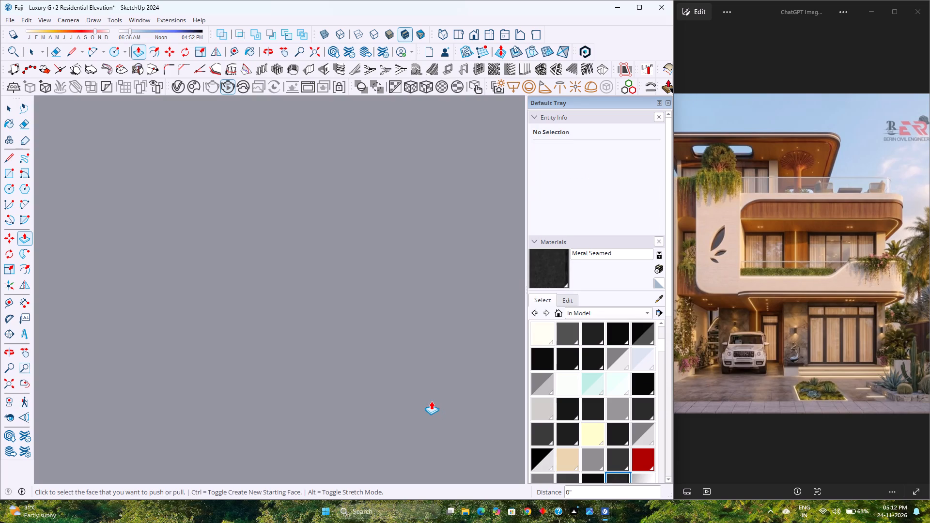
scroll(431, 399, down, 14)
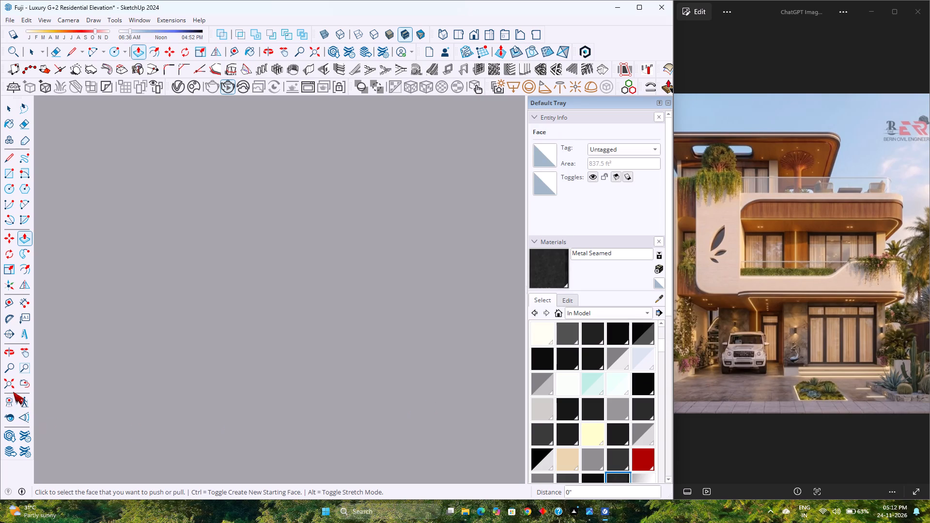
click(9, 391)
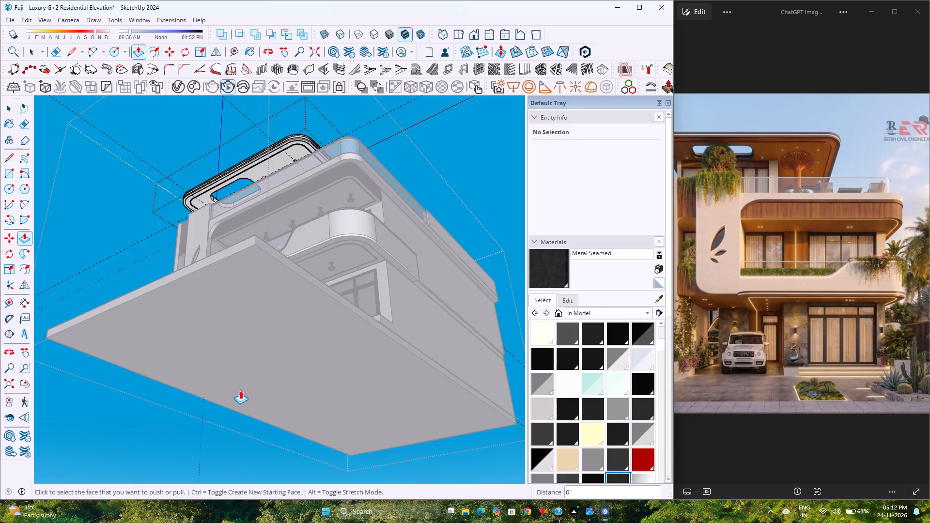
scroll(201, 177, up, 11)
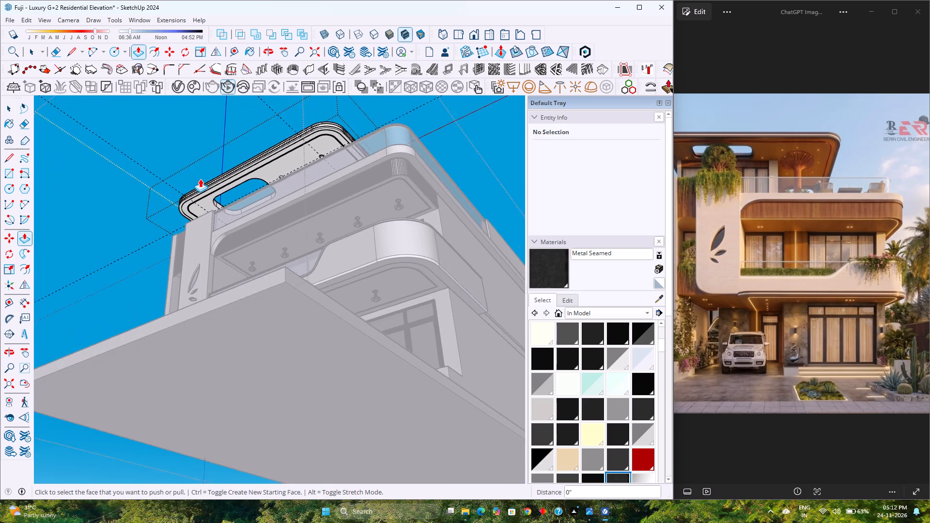
scroll(200, 179, up, 11)
scroll(335, 168, up, 9)
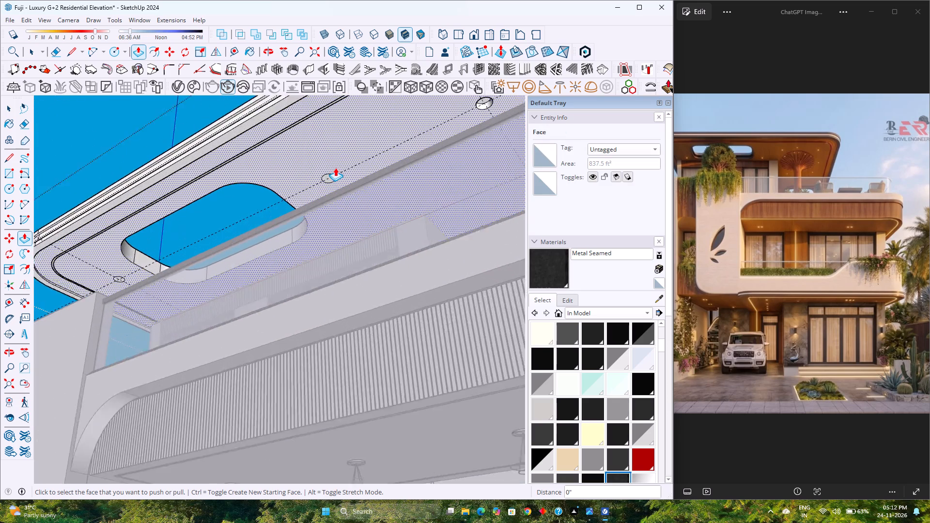
scroll(335, 168, up, 9)
double_click(321, 190)
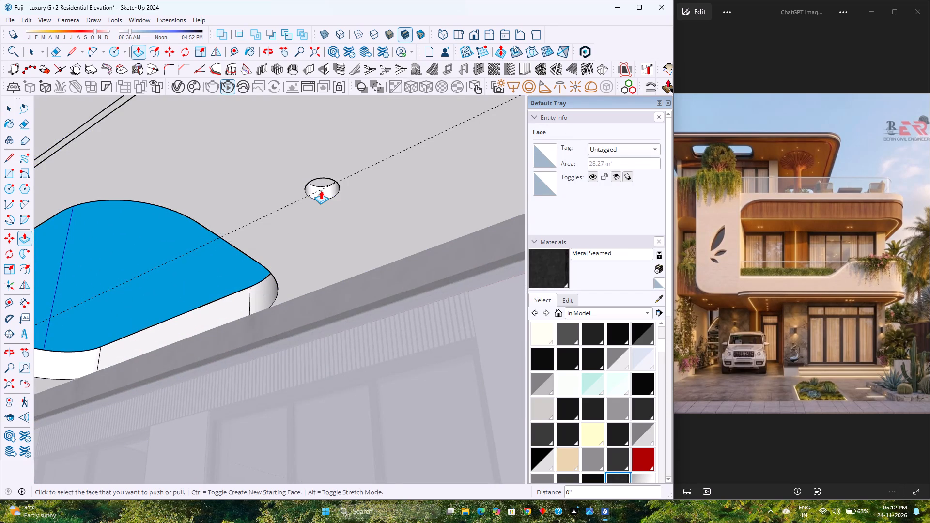
scroll(284, 292, down, 4)
middle_drag(282, 292, 409, 281)
scroll(409, 281, down, 5)
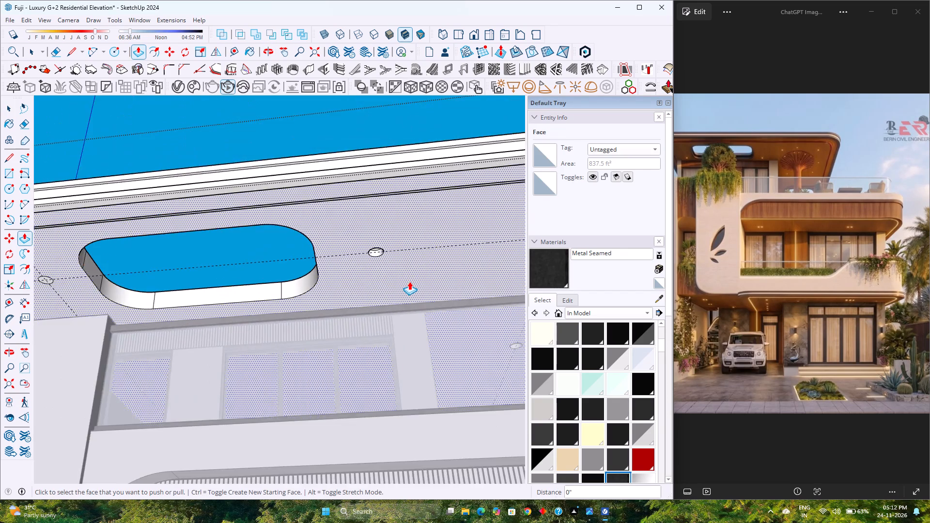
Recess the circle at the guide crossing beyond the rounded opening, near the other front corner, by the same 3" depth.
scroll(409, 281, down, 4)
scroll(166, 283, up, 9)
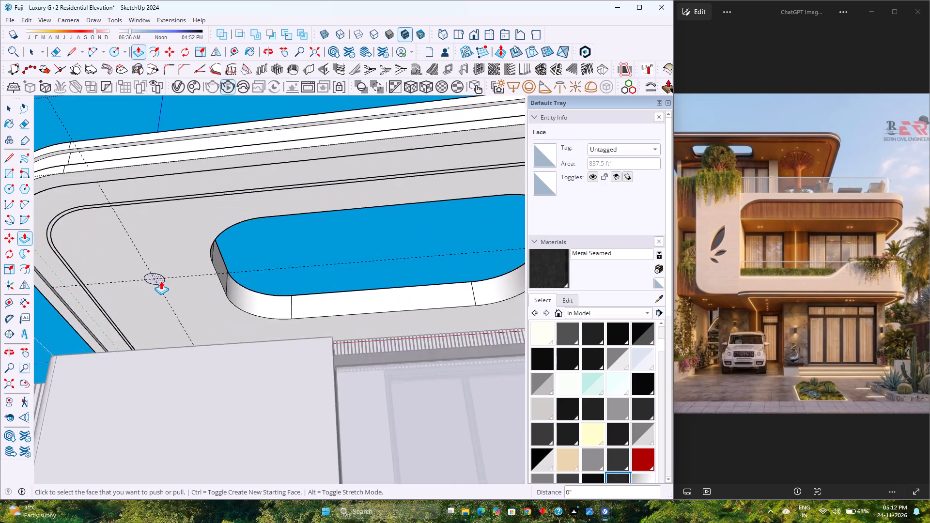
scroll(161, 281, up, 8)
double_click(148, 276)
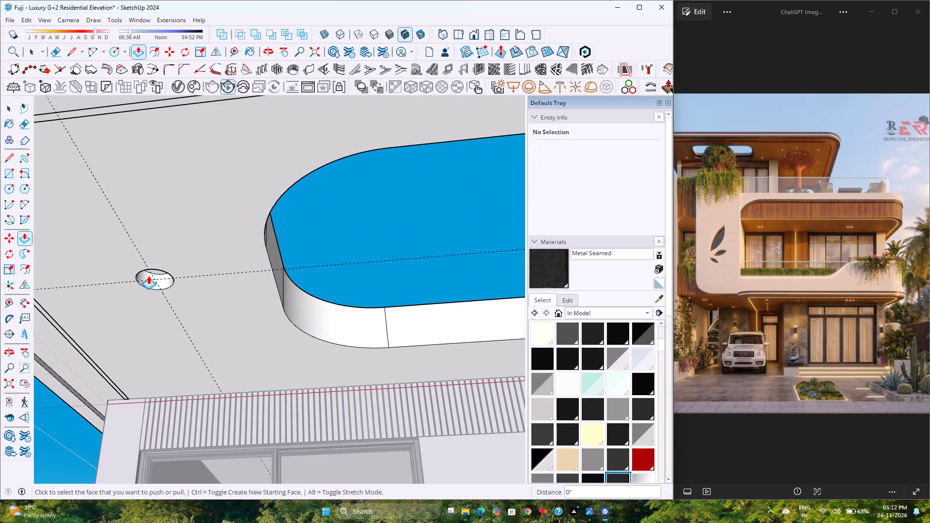
key(space)
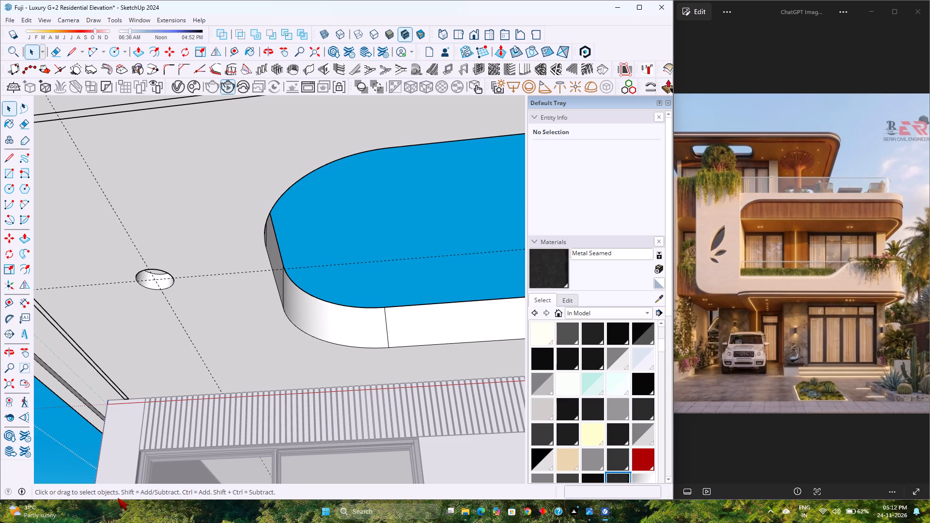
Examine the recessed roof openings and the whole front elevation, using the standard front view and a low angle.
scroll(202, 404, down, 13)
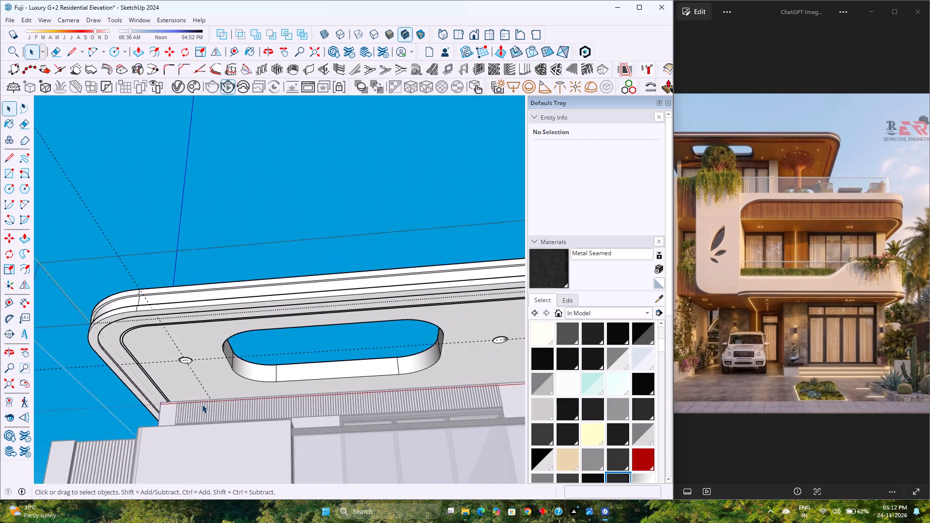
scroll(202, 404, up, 4)
scroll(202, 405, down, 14)
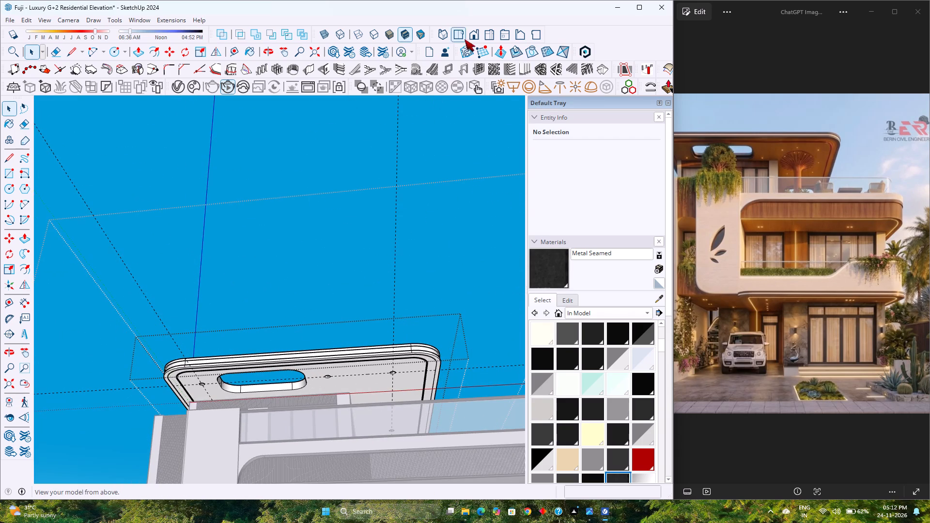
click(476, 34)
scroll(310, 314, down, 4)
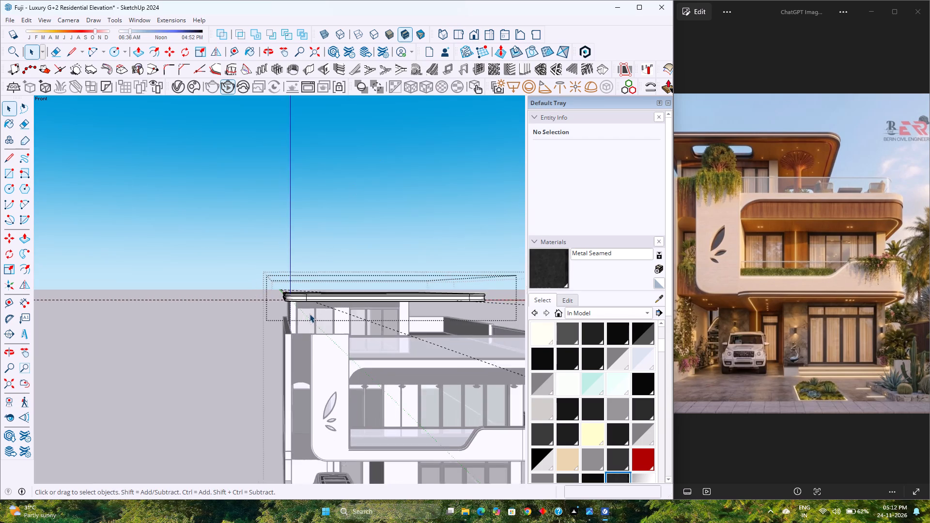
middle_drag(322, 332, 238, 305)
scroll(238, 299, down, 4)
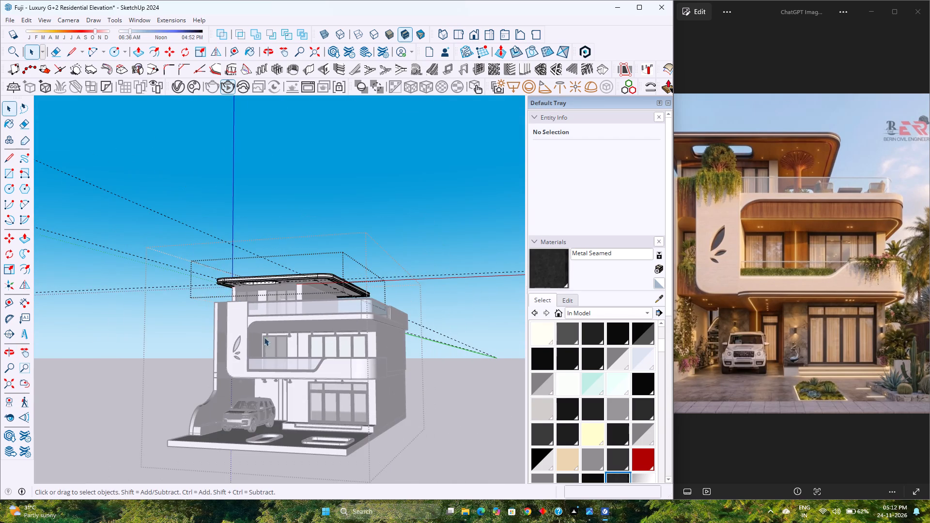
middle_drag(285, 353, 379, 334)
scroll(379, 334, up, 3)
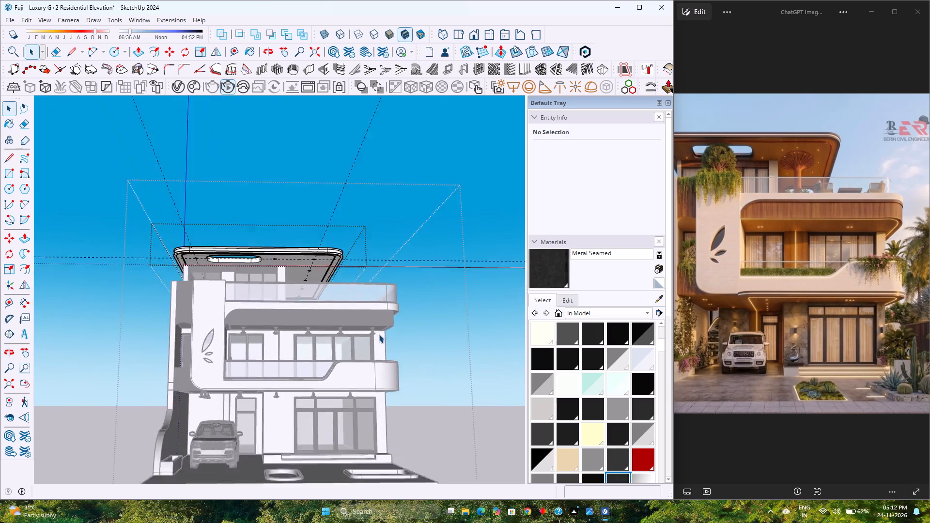
scroll(379, 334, up, 2)
scroll(379, 334, down, 5)
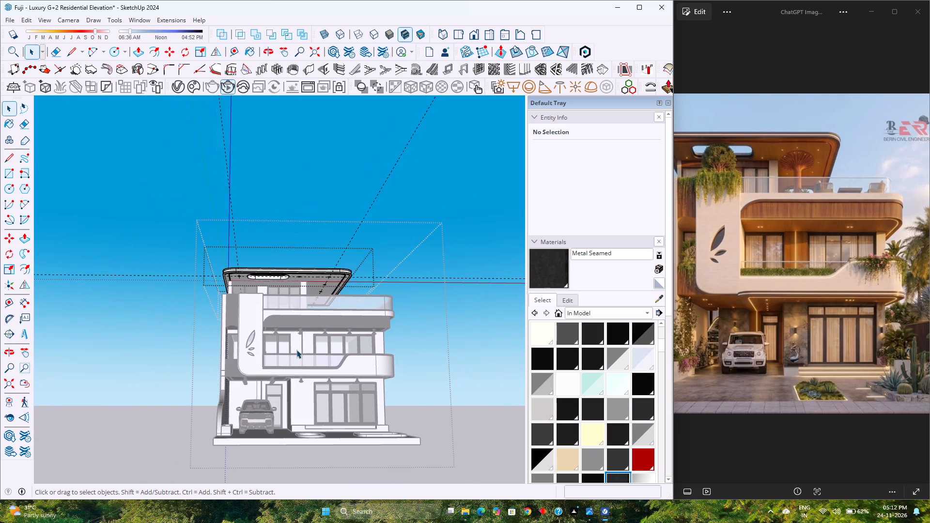
scroll(292, 348, down, 4)
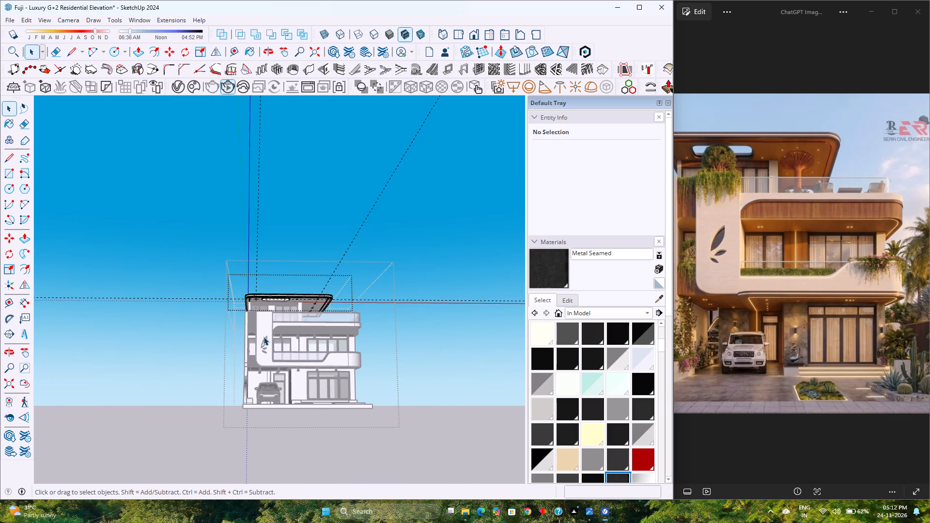
scroll(258, 348, down, 5)
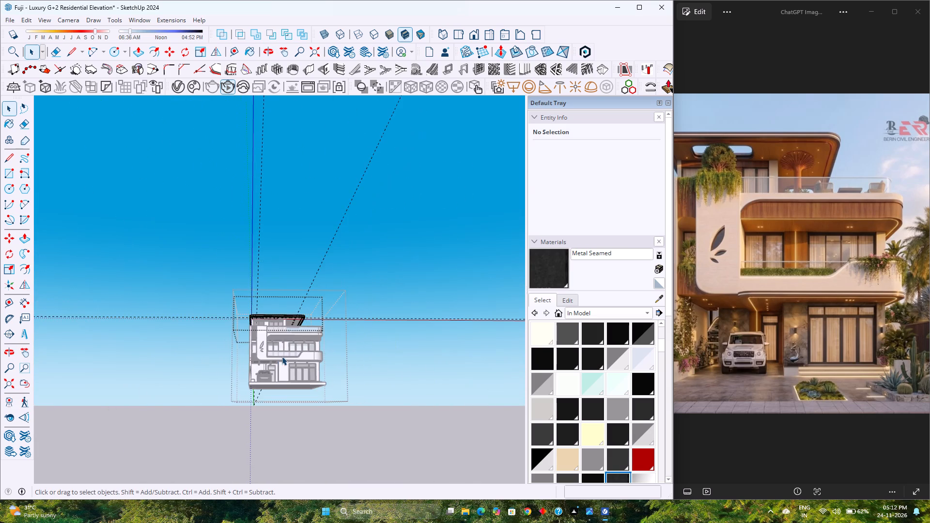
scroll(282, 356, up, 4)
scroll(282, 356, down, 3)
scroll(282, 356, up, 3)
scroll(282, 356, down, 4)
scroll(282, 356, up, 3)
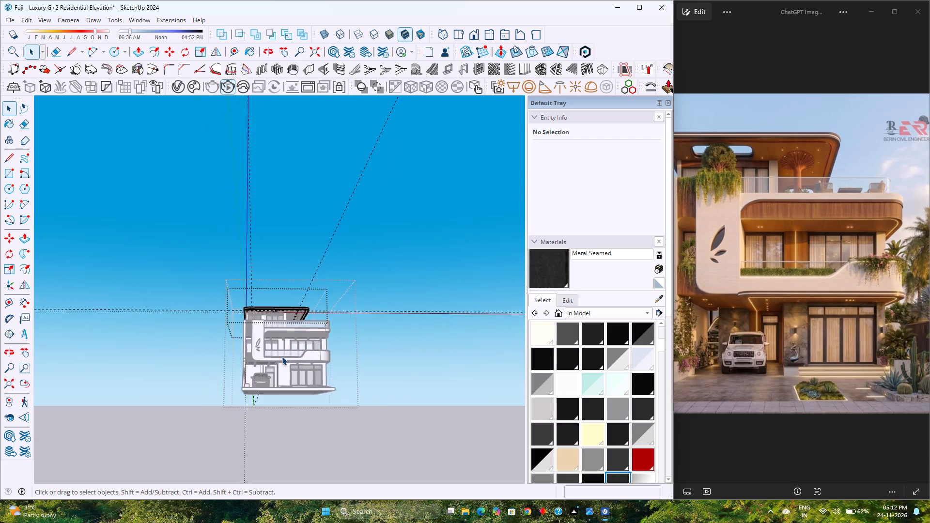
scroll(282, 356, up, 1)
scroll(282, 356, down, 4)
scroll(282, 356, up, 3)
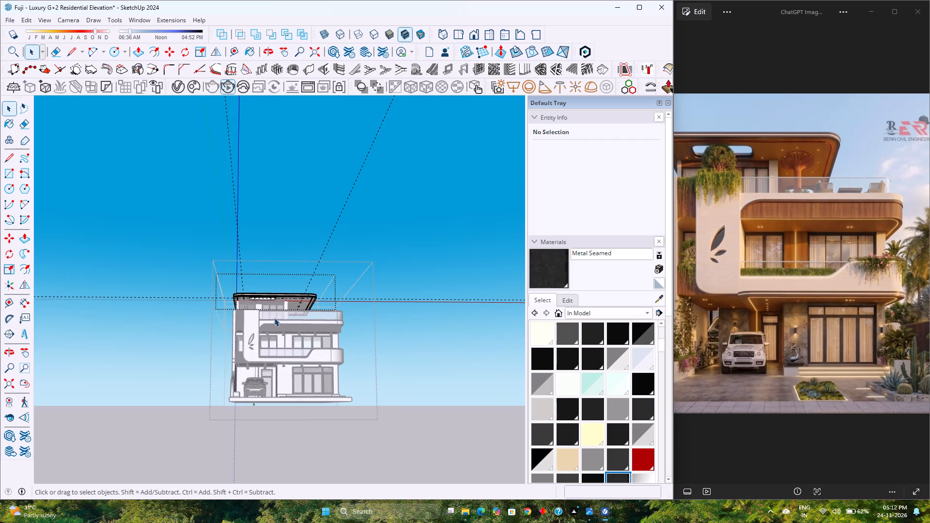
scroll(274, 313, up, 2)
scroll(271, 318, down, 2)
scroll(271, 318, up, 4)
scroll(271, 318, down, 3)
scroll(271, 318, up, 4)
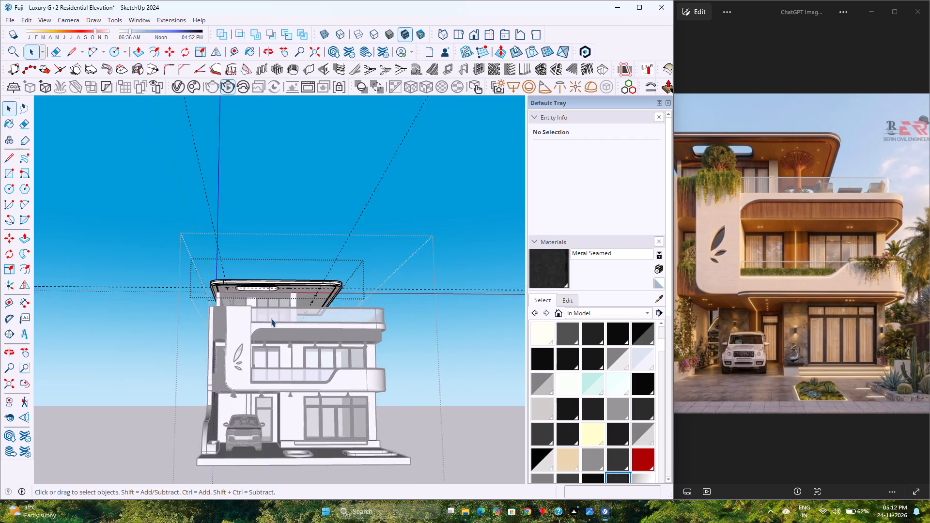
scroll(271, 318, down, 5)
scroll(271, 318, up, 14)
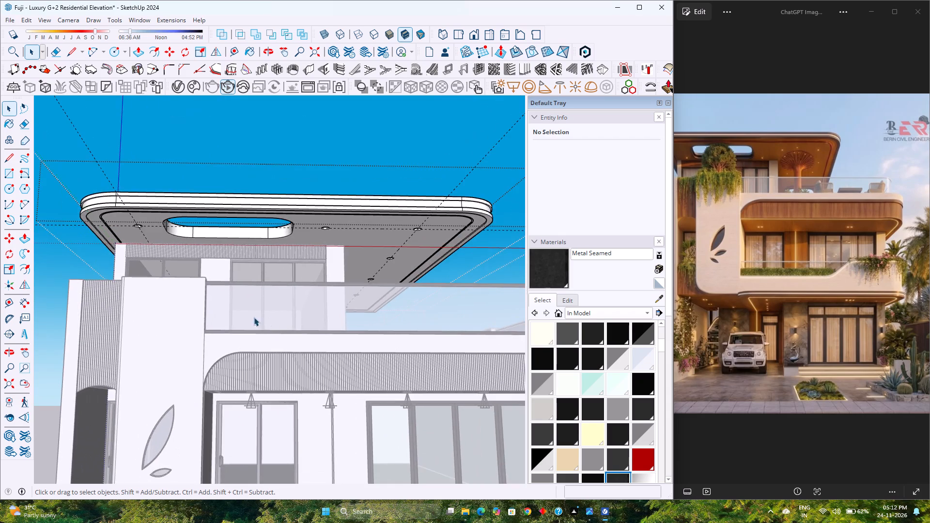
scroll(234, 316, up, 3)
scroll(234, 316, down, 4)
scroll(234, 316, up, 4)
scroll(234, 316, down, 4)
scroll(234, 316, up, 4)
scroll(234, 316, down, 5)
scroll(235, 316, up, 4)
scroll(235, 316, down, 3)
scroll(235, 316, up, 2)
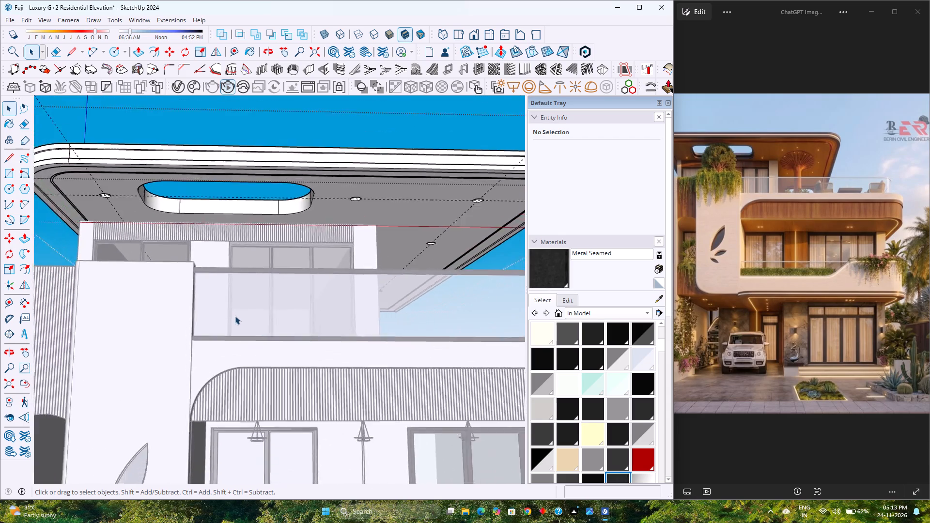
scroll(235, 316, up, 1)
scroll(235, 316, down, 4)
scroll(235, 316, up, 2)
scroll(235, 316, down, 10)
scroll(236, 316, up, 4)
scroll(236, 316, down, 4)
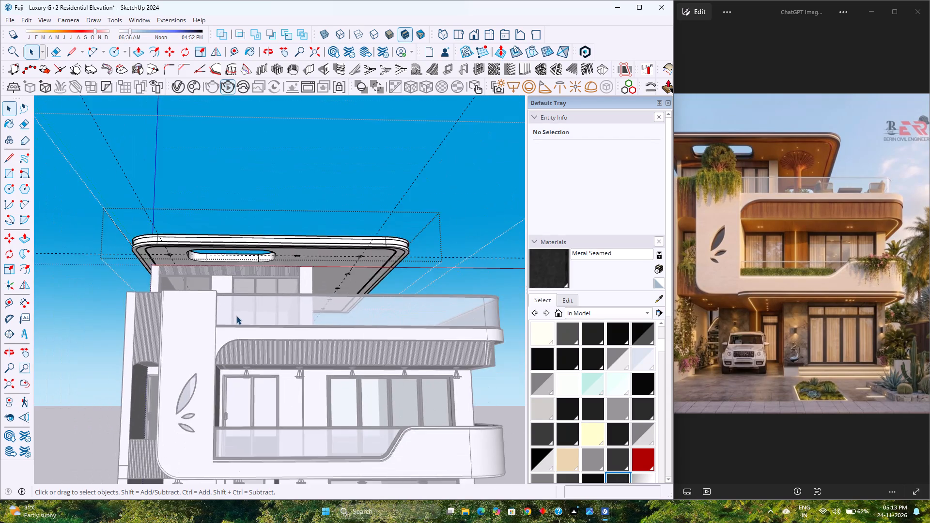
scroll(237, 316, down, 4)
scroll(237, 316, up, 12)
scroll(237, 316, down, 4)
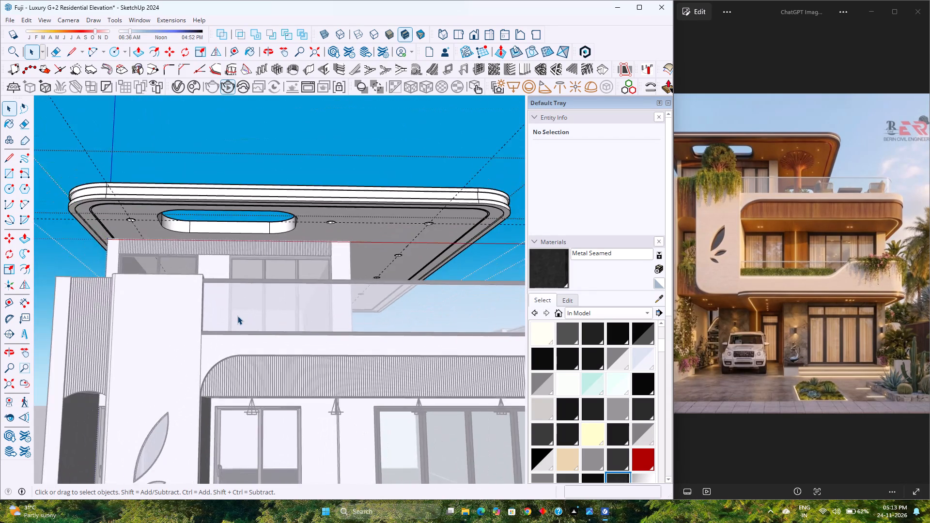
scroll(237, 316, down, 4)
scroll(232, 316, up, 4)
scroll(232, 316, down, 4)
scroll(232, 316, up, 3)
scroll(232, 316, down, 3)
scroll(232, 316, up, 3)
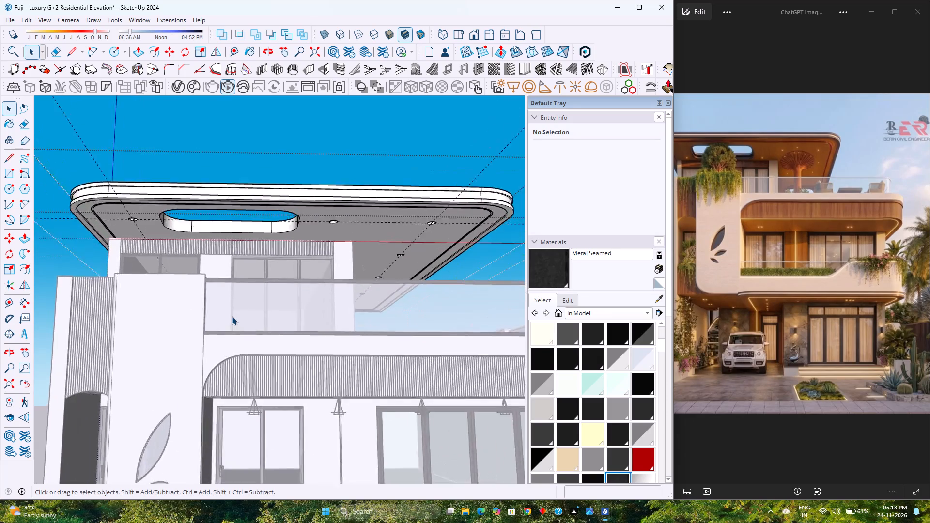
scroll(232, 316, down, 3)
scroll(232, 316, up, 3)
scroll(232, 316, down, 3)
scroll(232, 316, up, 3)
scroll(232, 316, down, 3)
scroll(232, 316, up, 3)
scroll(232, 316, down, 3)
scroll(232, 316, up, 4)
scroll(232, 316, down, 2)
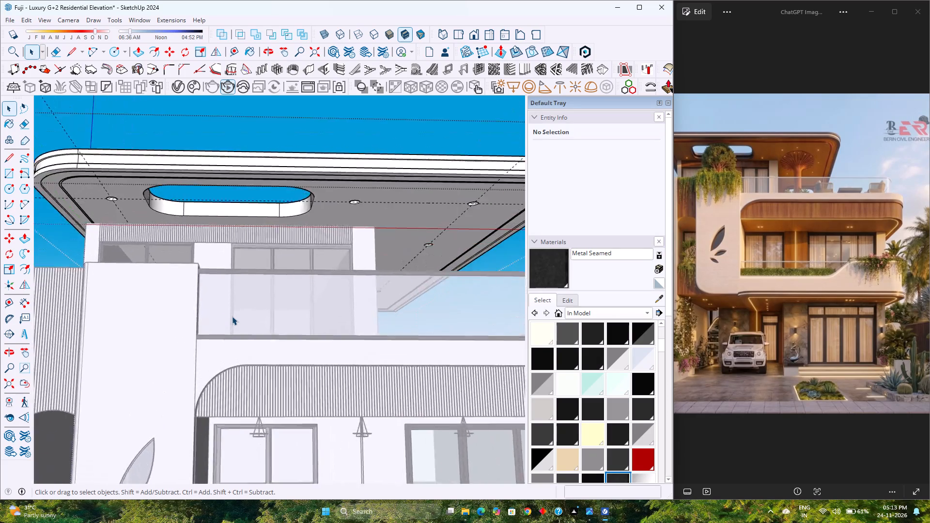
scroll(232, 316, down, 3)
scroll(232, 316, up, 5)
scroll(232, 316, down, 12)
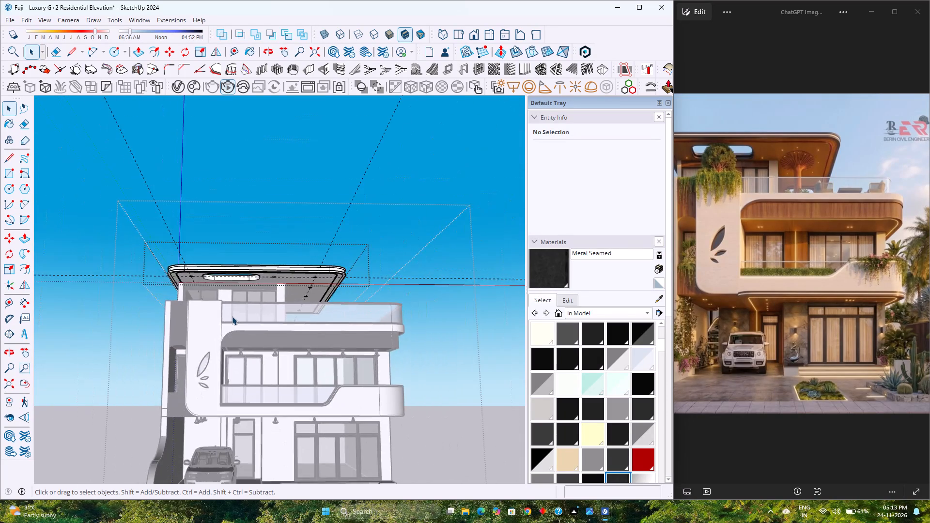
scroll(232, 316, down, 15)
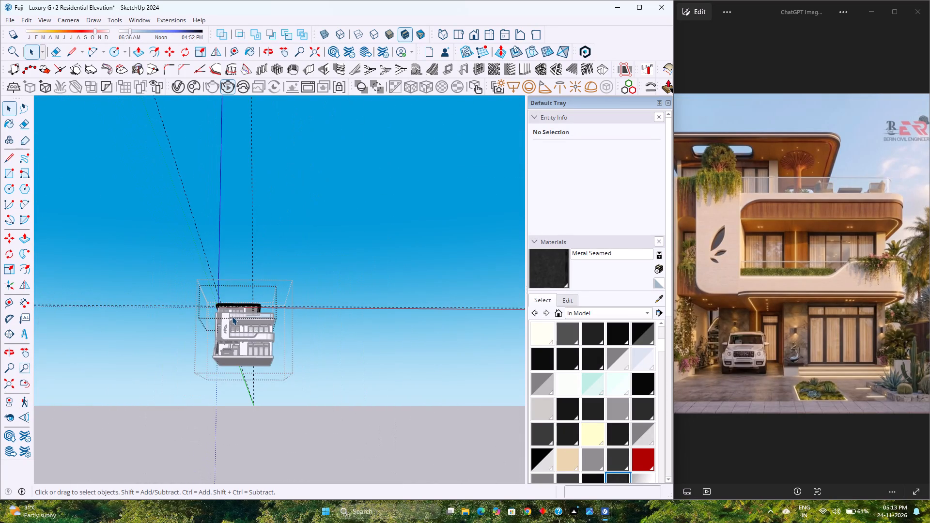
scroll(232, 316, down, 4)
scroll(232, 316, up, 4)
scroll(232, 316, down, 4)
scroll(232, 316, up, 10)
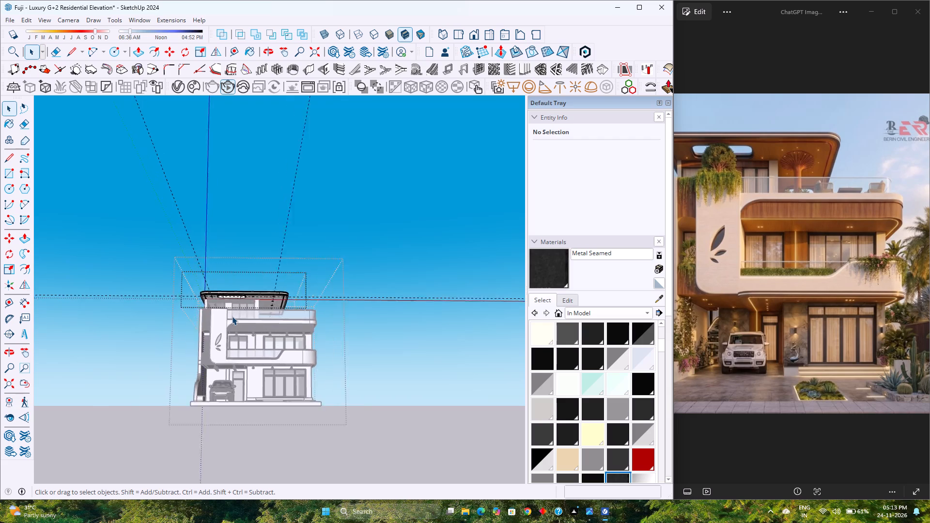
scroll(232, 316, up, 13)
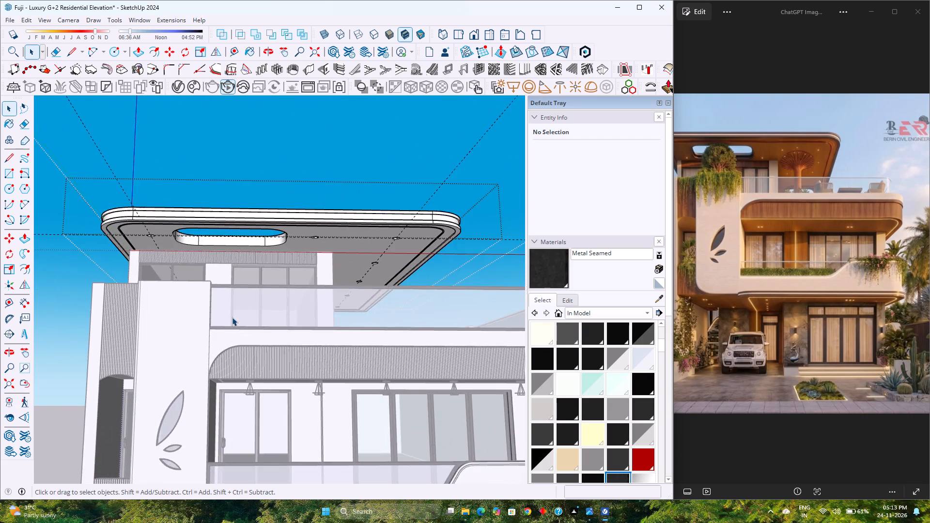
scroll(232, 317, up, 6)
Inspect the roof slab, balconies and side wall from above, from the side and from below the building.
middle_drag(233, 313, 286, 375)
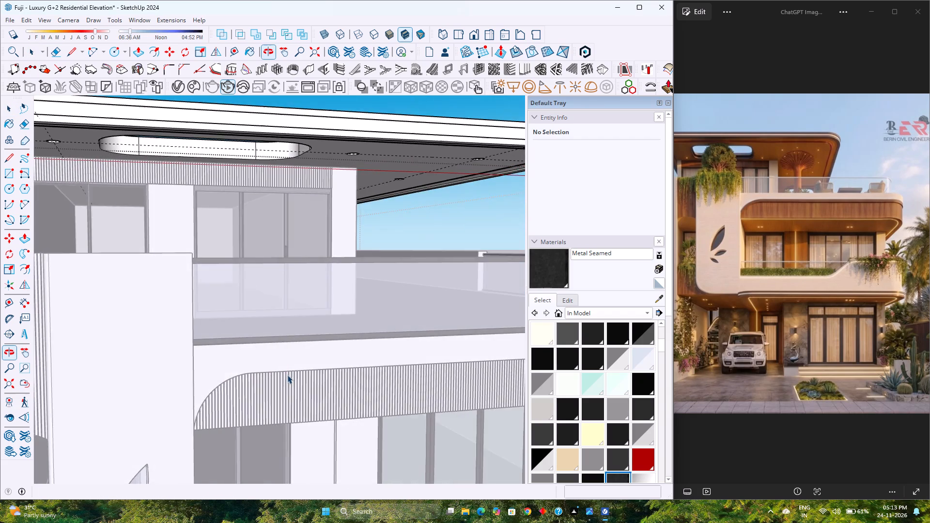
scroll(286, 369, down, 9)
middle_drag(282, 364, 279, 357)
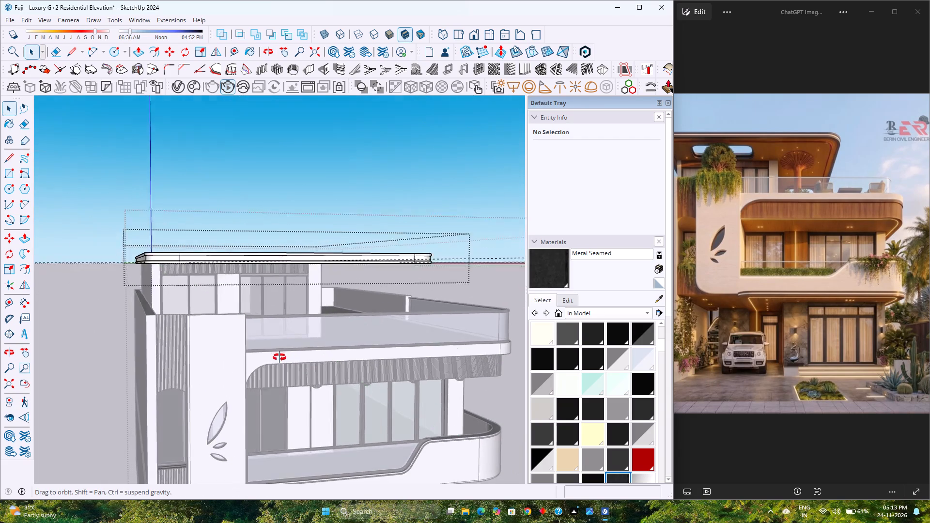
middle_drag(279, 357, 229, 267)
middle_click(229, 267)
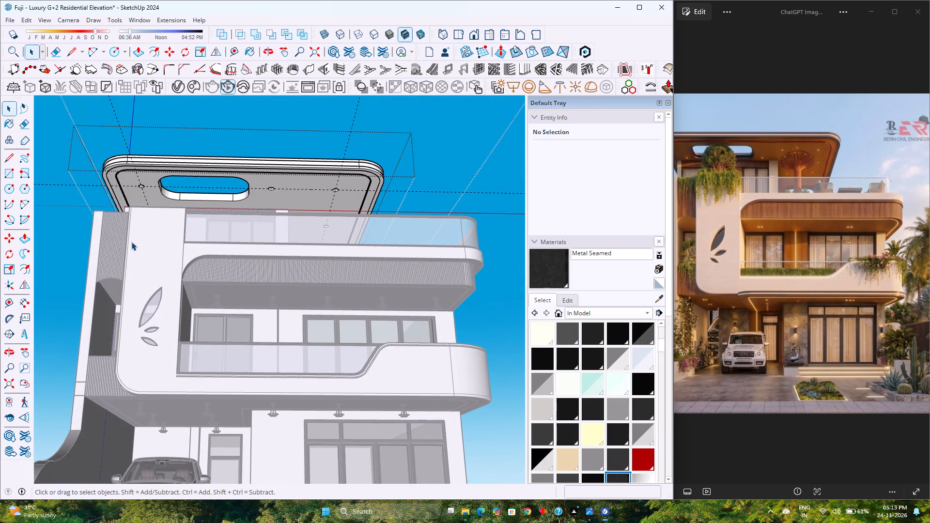
scroll(131, 242, up, 5)
scroll(129, 231, down, 5)
middle_drag(129, 231, 197, 390)
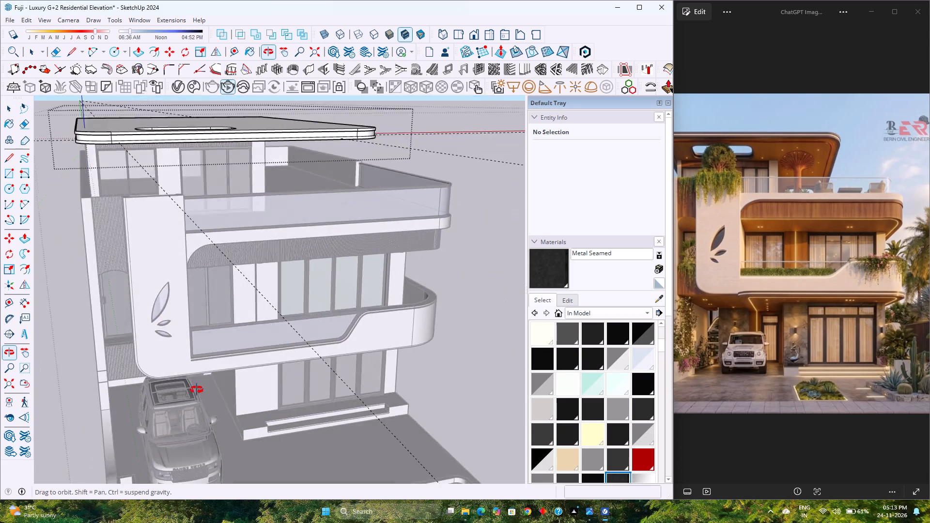
middle_drag(197, 390, 199, 326)
middle_click(199, 326)
scroll(205, 325, down, 4)
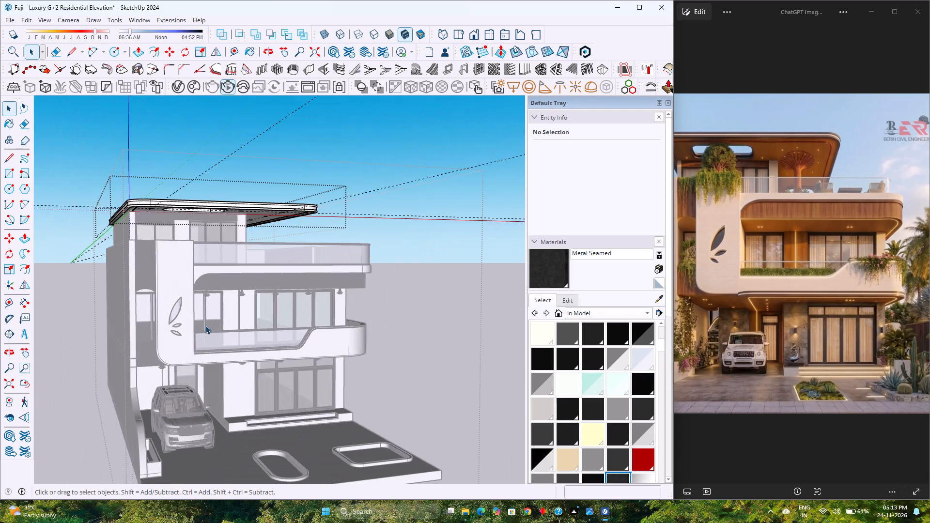
scroll(205, 325, down, 5)
middle_drag(182, 241, 203, 318)
middle_drag(193, 330, 195, 224)
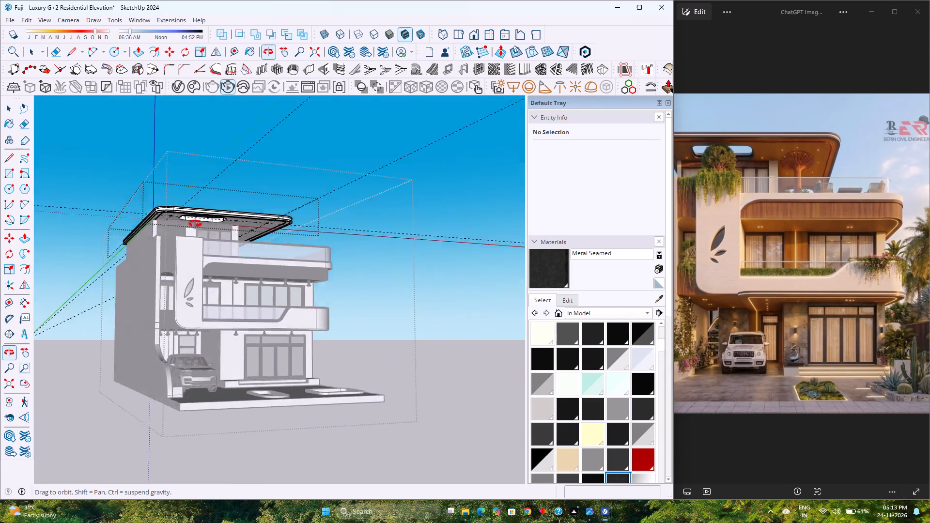
middle_drag(195, 224, 236, 202)
scroll(229, 220, up, 4)
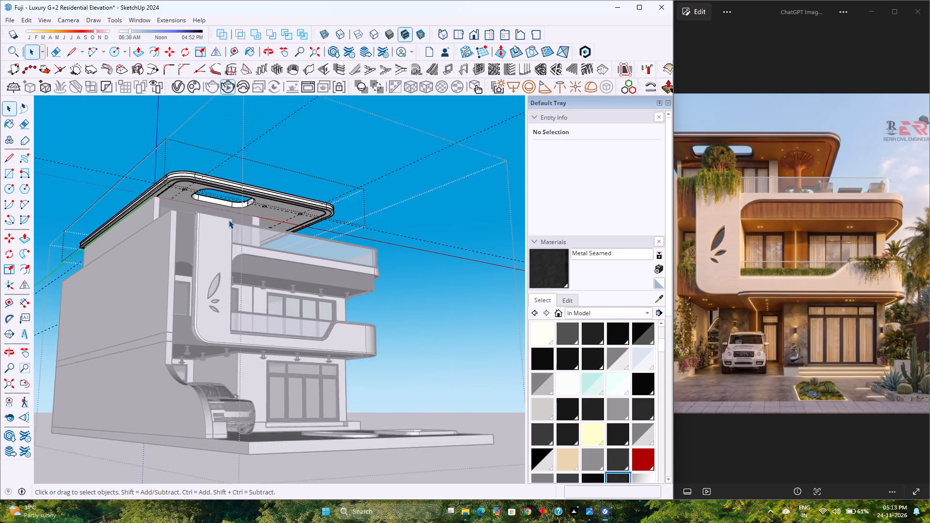
scroll(229, 220, down, 4)
scroll(229, 220, up, 4)
scroll(229, 220, down, 3)
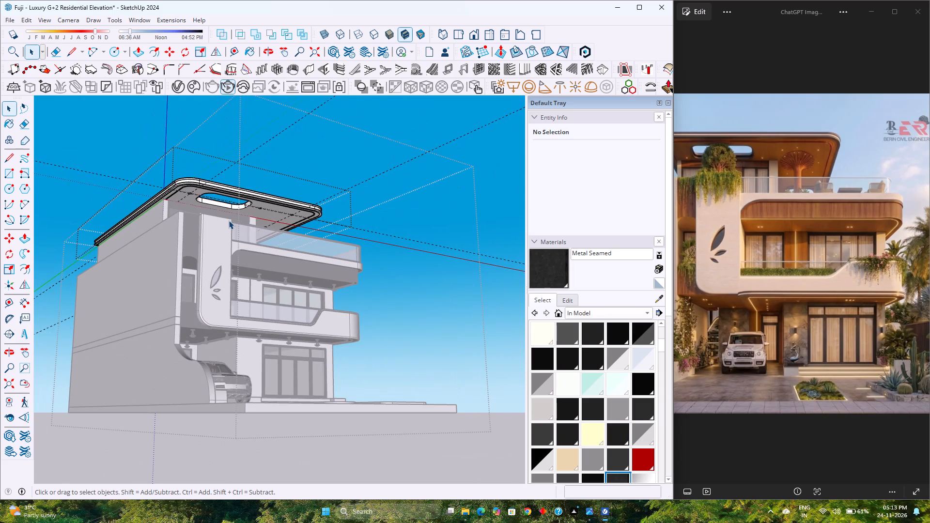
scroll(92, 174, up, 2)
scroll(92, 174, down, 2)
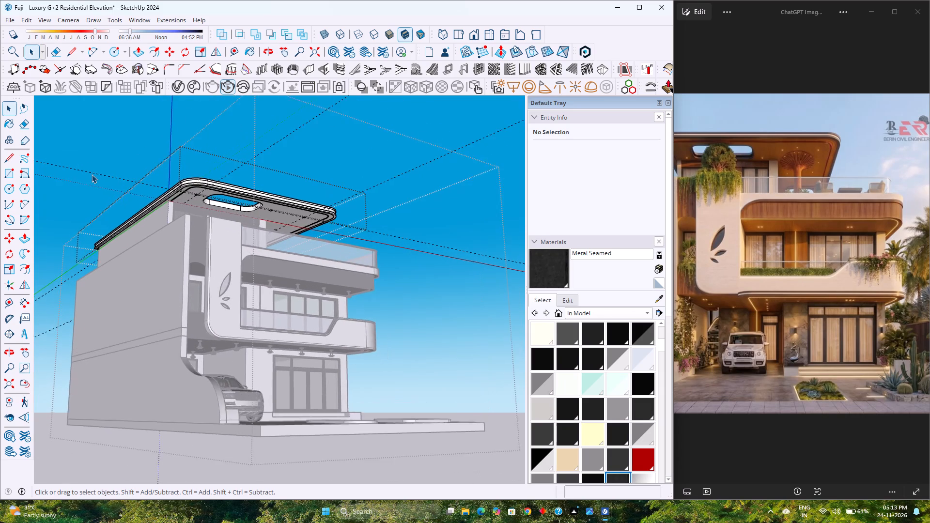
scroll(92, 174, down, 1)
scroll(92, 174, up, 2)
scroll(92, 174, down, 2)
middle_drag(193, 271, 30, 212)
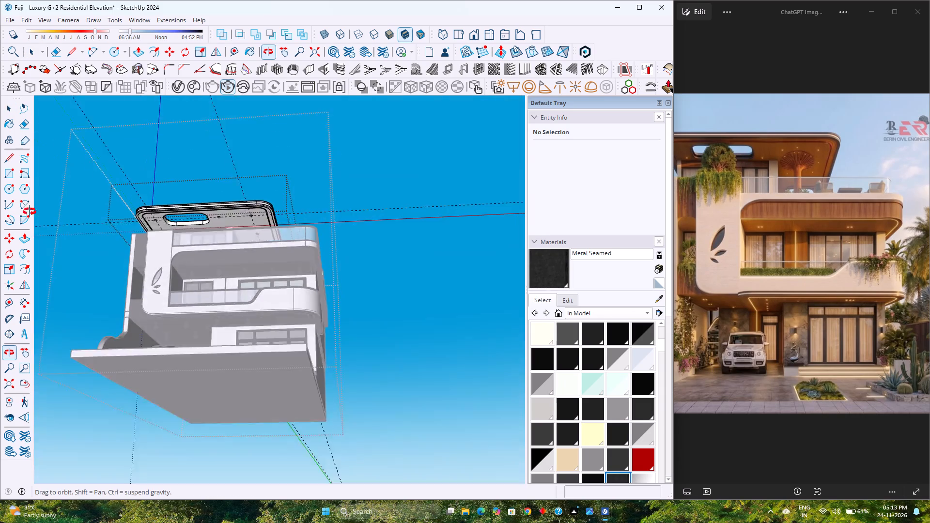
middle_drag(30, 212, 43, 198)
scroll(85, 182, up, 5)
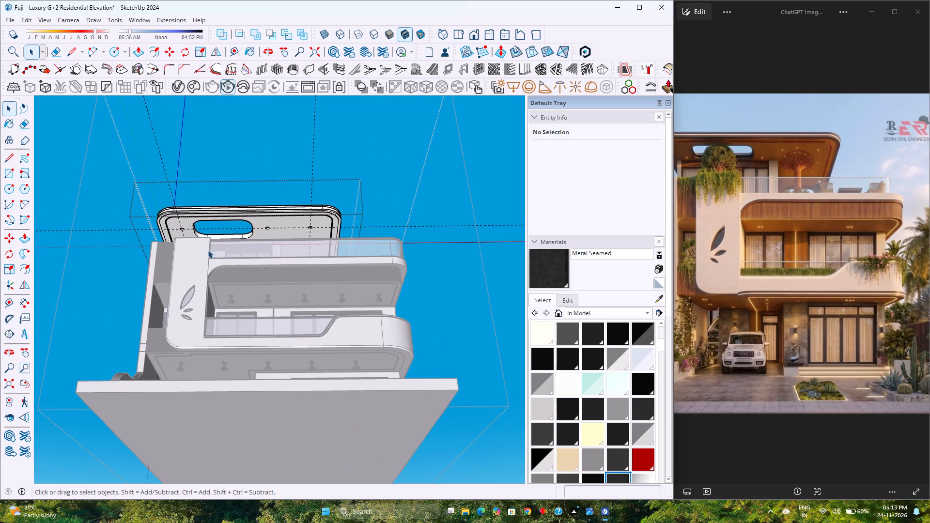
Examine the roof slab's underside up close, checking the recessed light circles and rounded opening above the front elevation.
scroll(129, 208, up, 4)
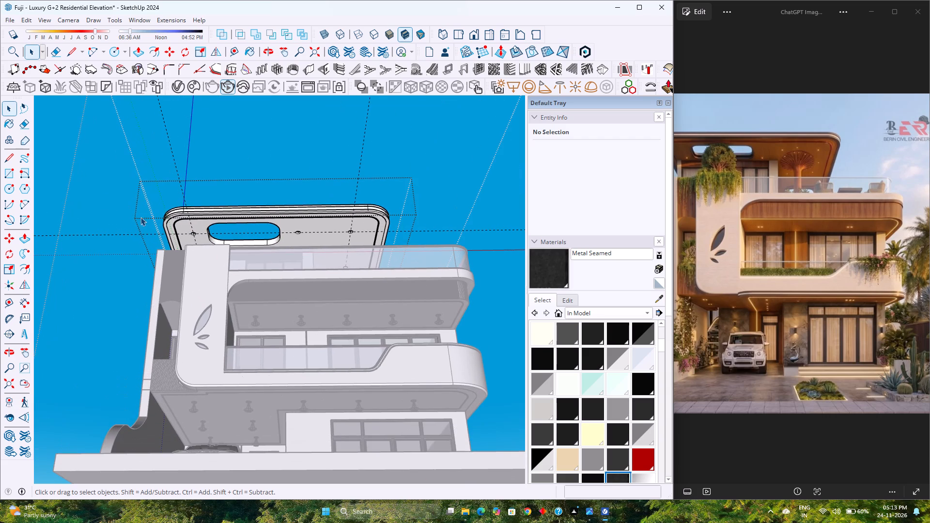
scroll(186, 240, up, 6)
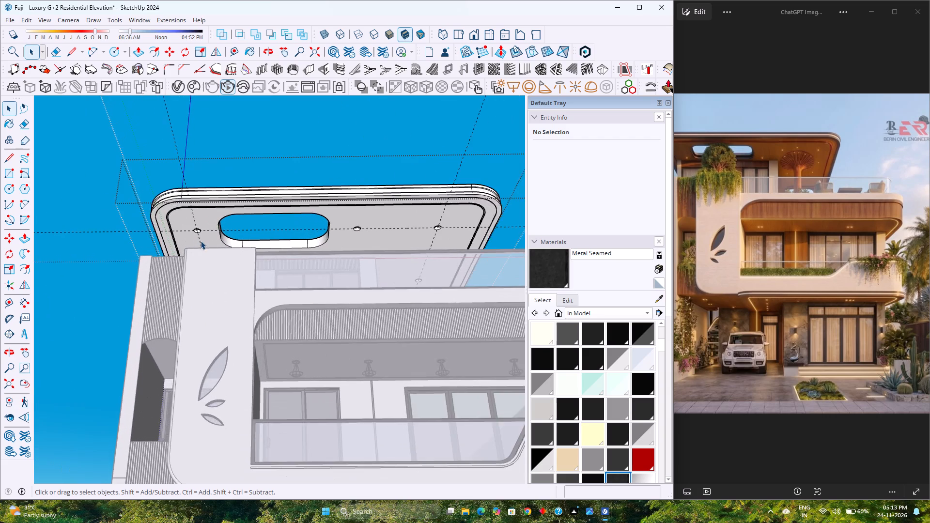
scroll(201, 241, up, 9)
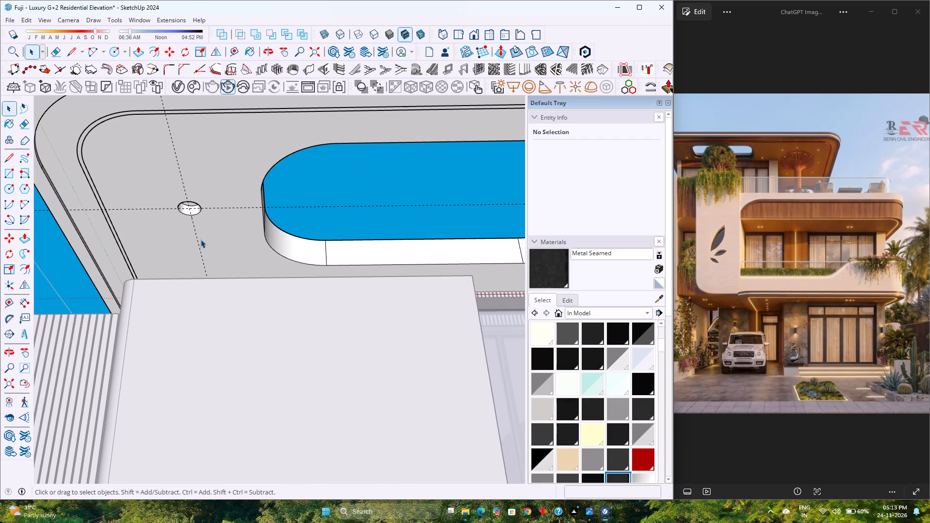
scroll(201, 239, down, 10)
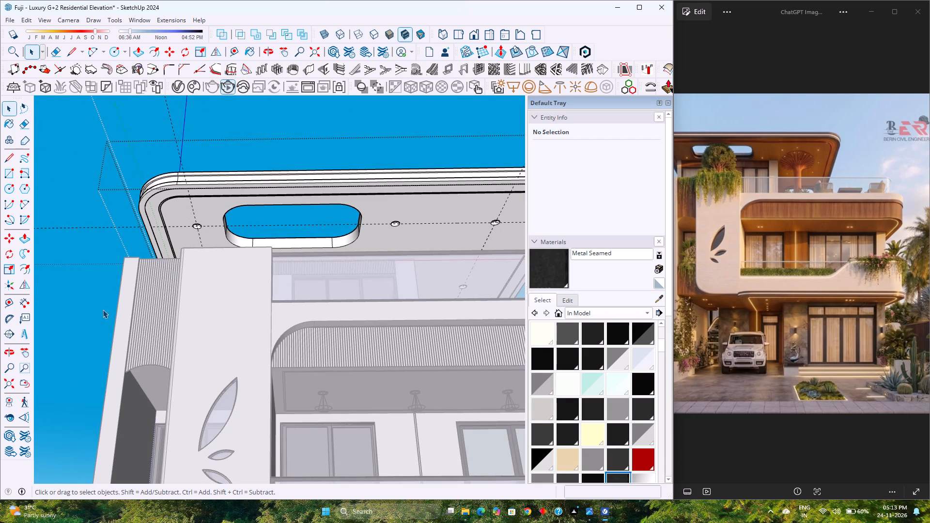
scroll(155, 300, down, 2)
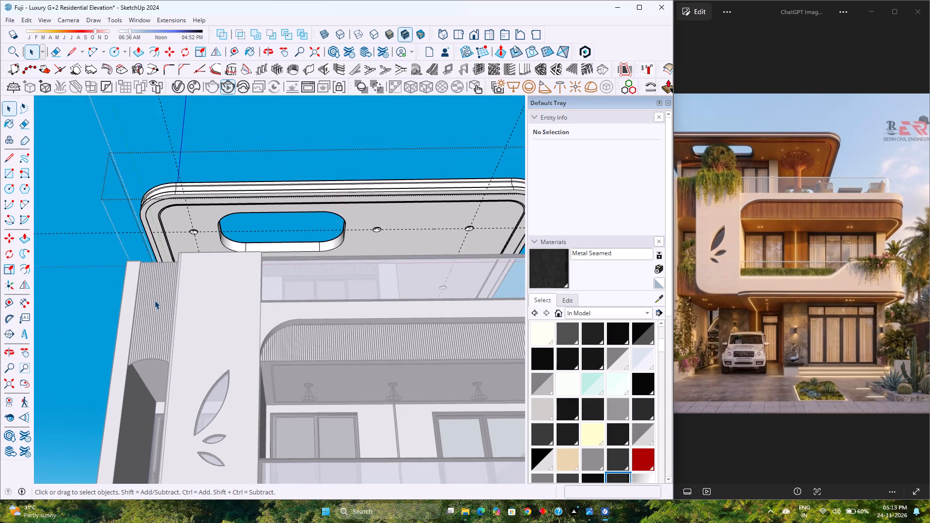
middle_drag(180, 287, 183, 304)
scroll(180, 291, down, 4)
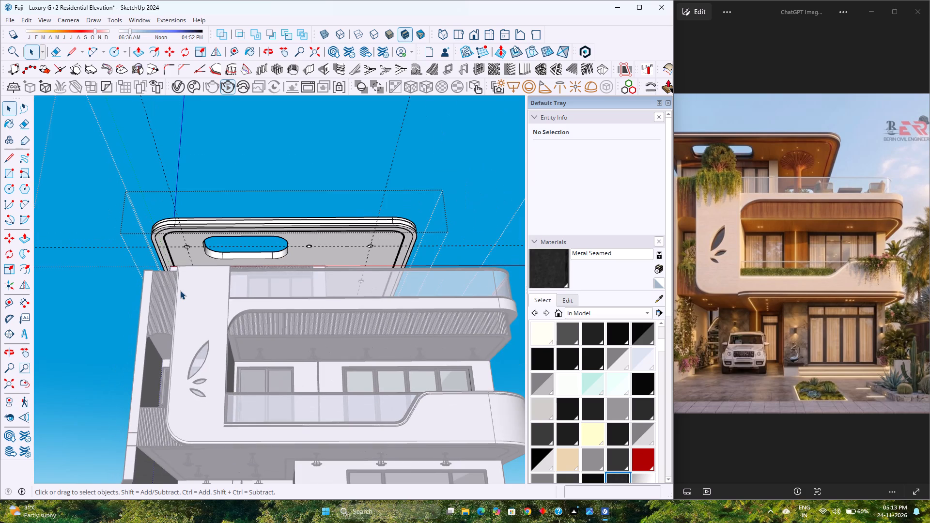
scroll(176, 239, up, 3)
scroll(176, 239, down, 2)
scroll(176, 241, up, 2)
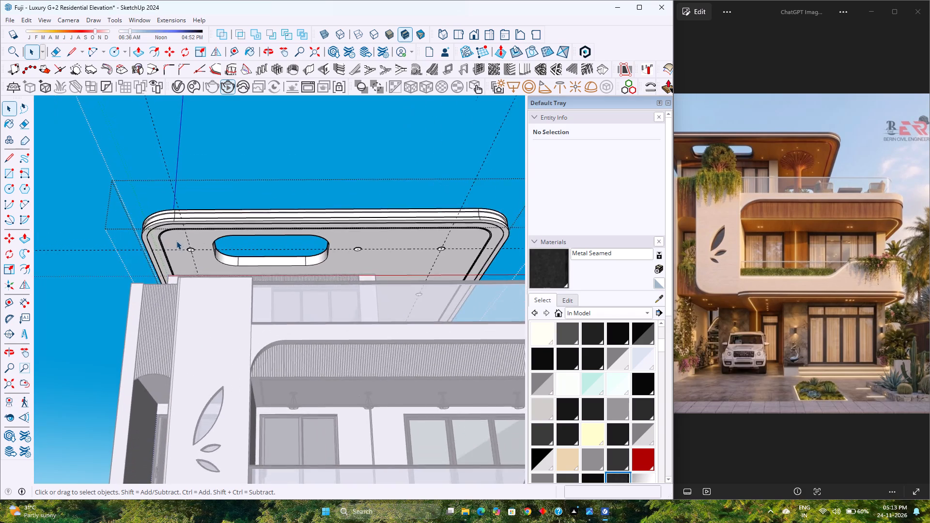
scroll(176, 241, up, 1)
scroll(176, 241, down, 3)
scroll(176, 241, up, 3)
scroll(176, 241, down, 4)
scroll(176, 241, up, 4)
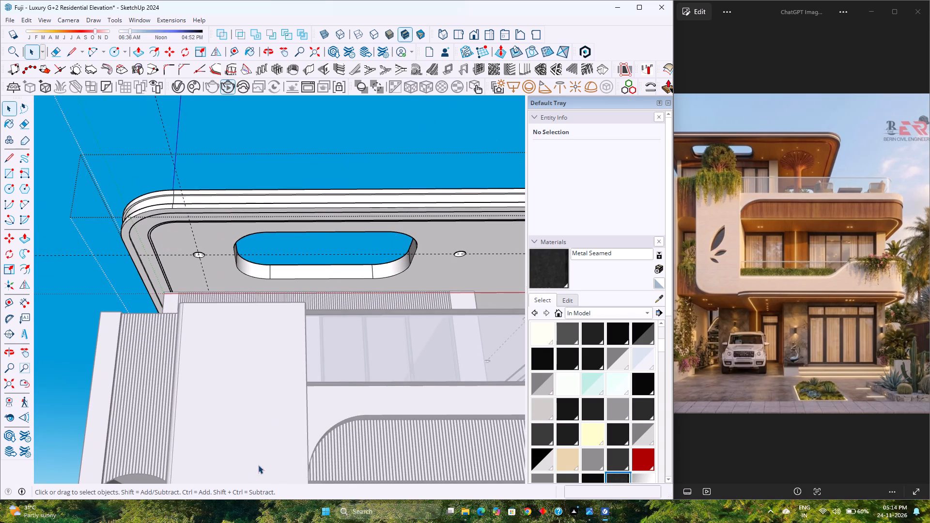
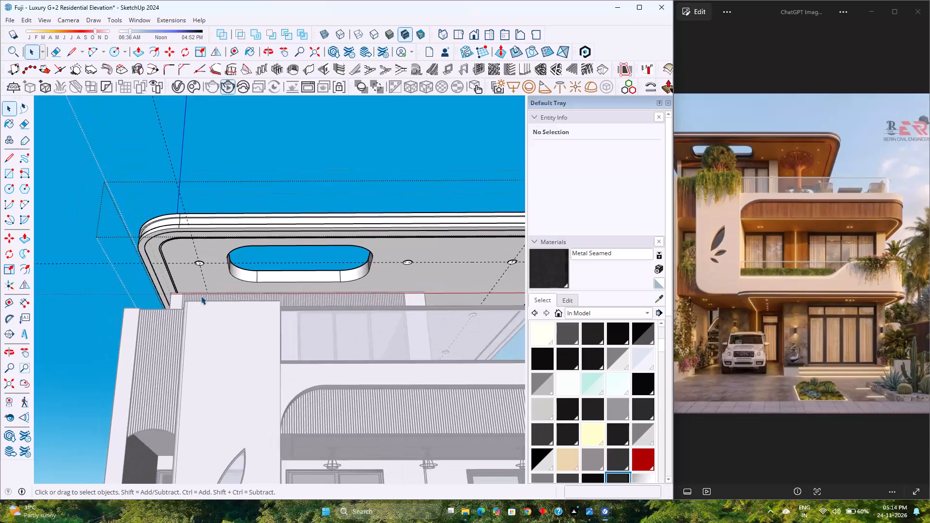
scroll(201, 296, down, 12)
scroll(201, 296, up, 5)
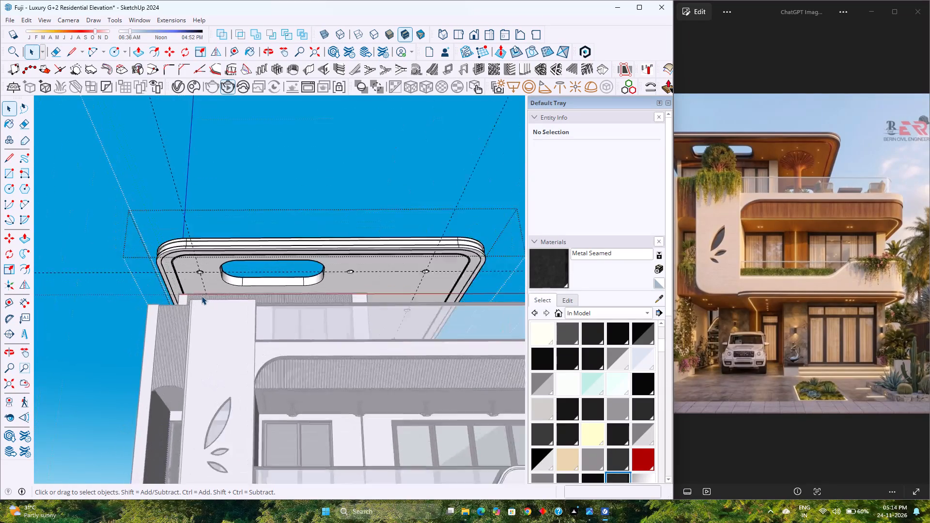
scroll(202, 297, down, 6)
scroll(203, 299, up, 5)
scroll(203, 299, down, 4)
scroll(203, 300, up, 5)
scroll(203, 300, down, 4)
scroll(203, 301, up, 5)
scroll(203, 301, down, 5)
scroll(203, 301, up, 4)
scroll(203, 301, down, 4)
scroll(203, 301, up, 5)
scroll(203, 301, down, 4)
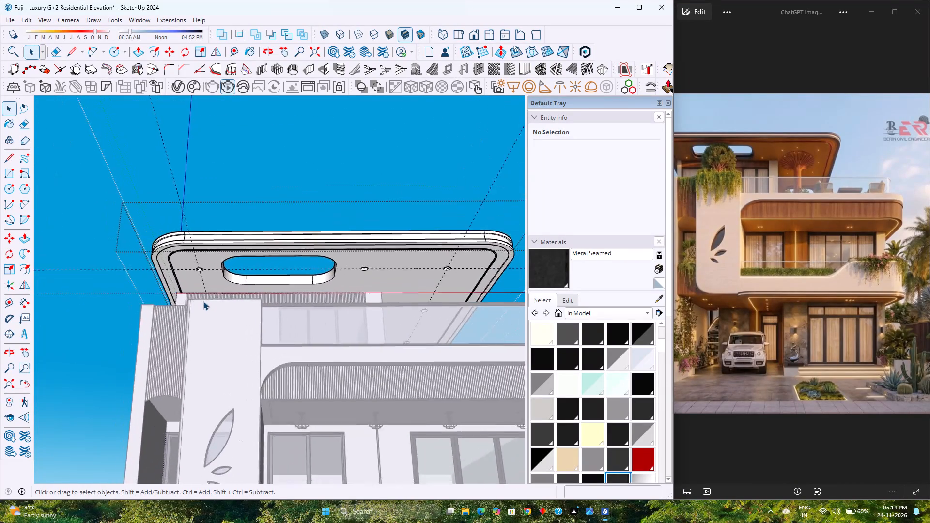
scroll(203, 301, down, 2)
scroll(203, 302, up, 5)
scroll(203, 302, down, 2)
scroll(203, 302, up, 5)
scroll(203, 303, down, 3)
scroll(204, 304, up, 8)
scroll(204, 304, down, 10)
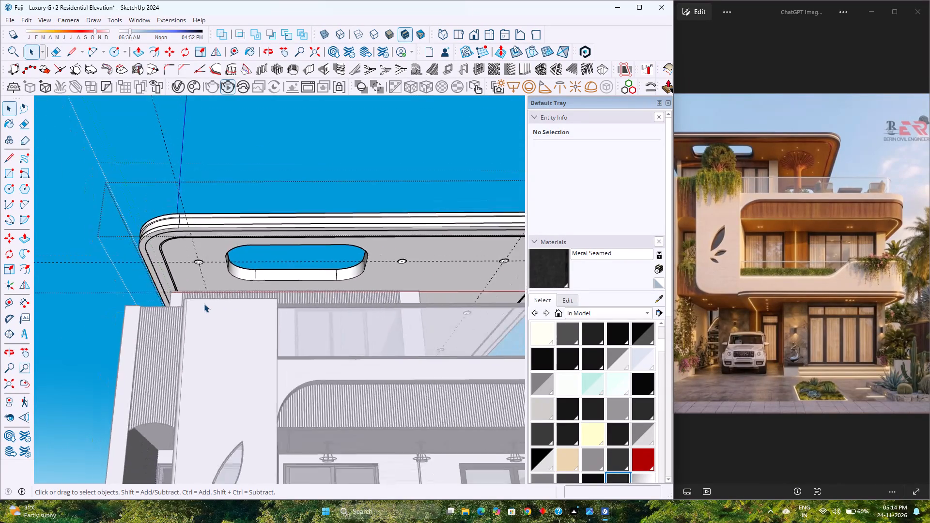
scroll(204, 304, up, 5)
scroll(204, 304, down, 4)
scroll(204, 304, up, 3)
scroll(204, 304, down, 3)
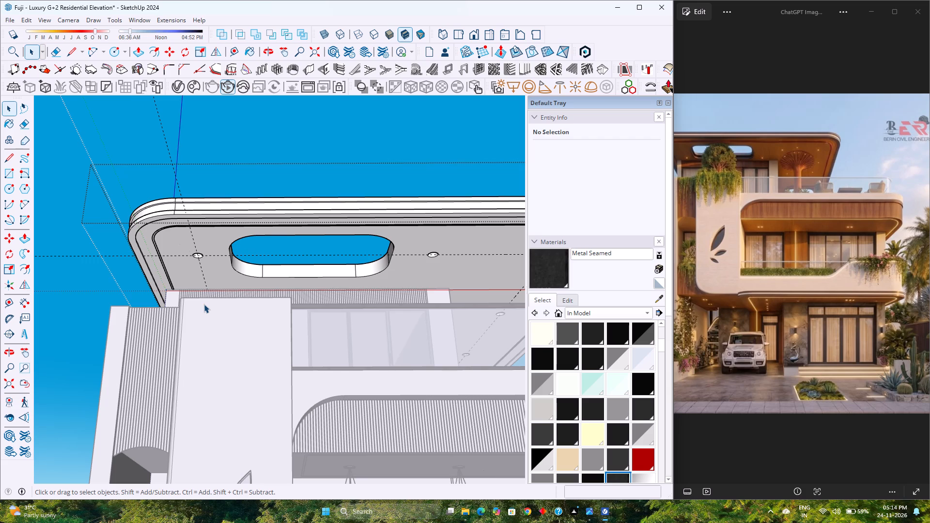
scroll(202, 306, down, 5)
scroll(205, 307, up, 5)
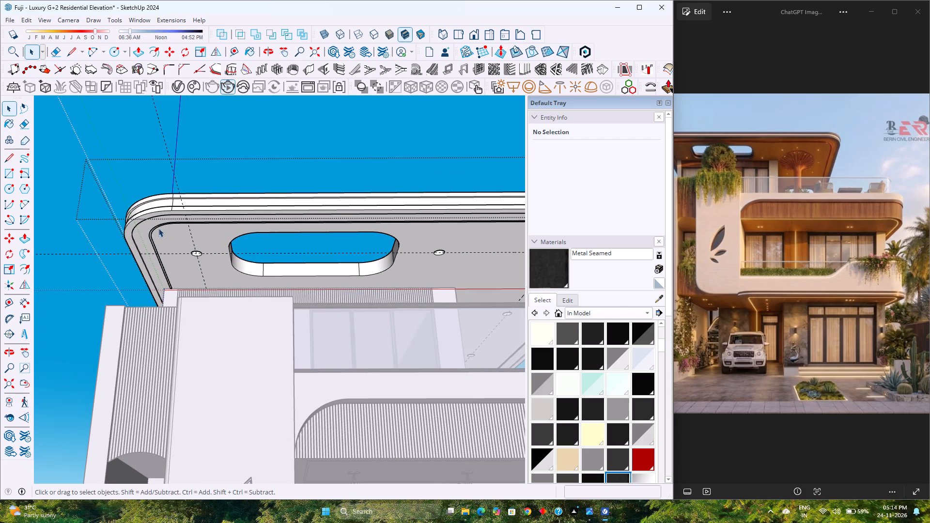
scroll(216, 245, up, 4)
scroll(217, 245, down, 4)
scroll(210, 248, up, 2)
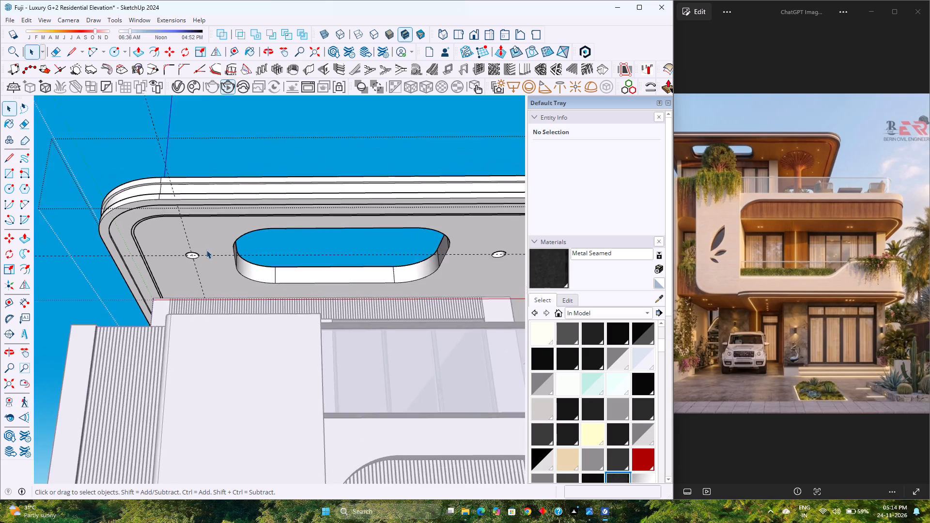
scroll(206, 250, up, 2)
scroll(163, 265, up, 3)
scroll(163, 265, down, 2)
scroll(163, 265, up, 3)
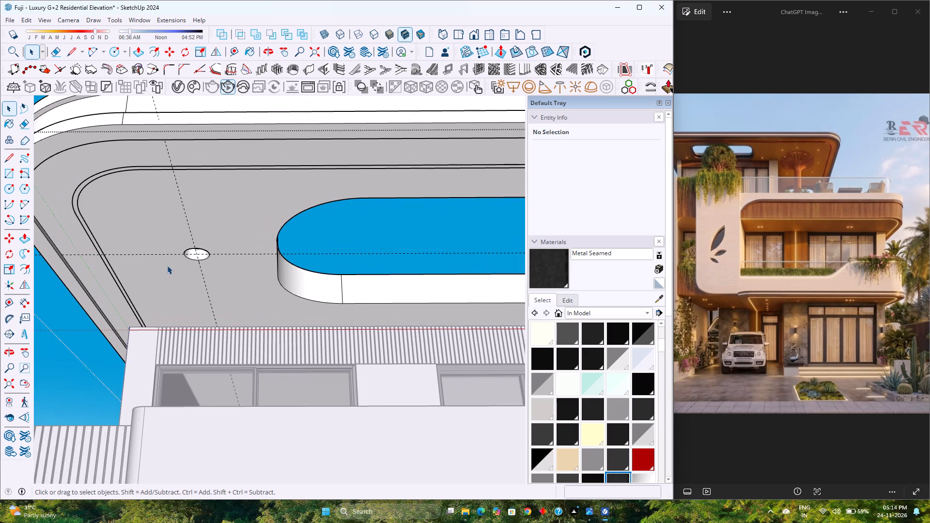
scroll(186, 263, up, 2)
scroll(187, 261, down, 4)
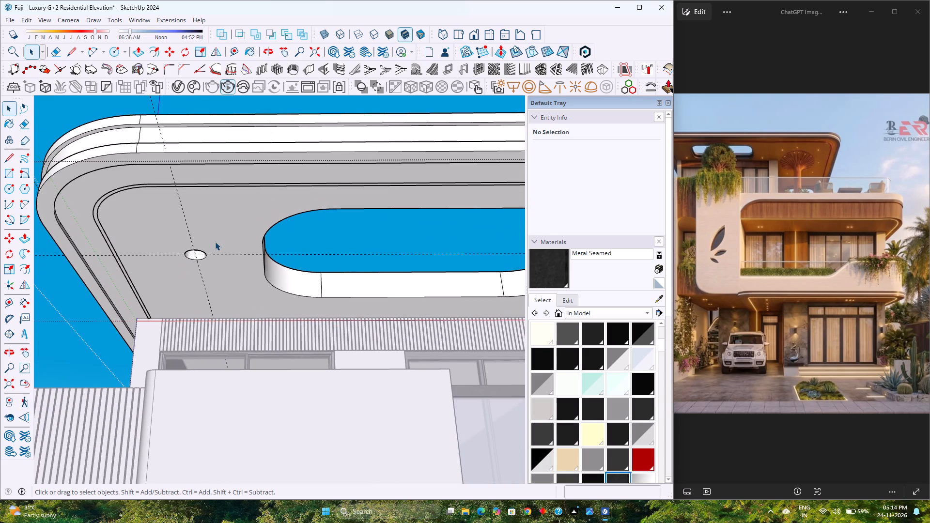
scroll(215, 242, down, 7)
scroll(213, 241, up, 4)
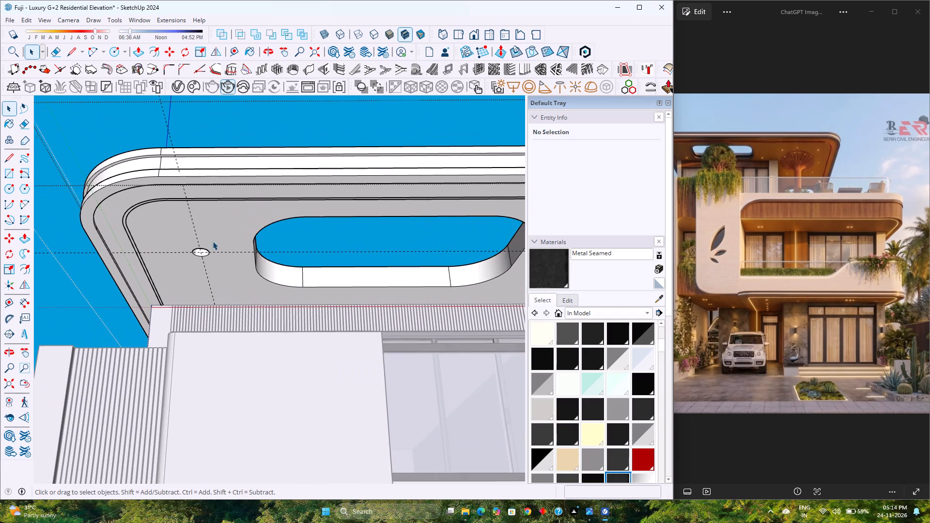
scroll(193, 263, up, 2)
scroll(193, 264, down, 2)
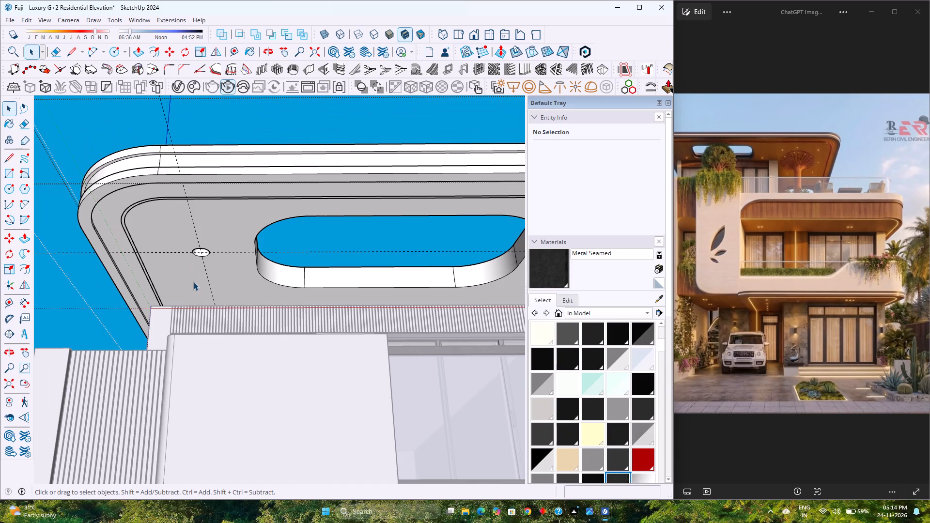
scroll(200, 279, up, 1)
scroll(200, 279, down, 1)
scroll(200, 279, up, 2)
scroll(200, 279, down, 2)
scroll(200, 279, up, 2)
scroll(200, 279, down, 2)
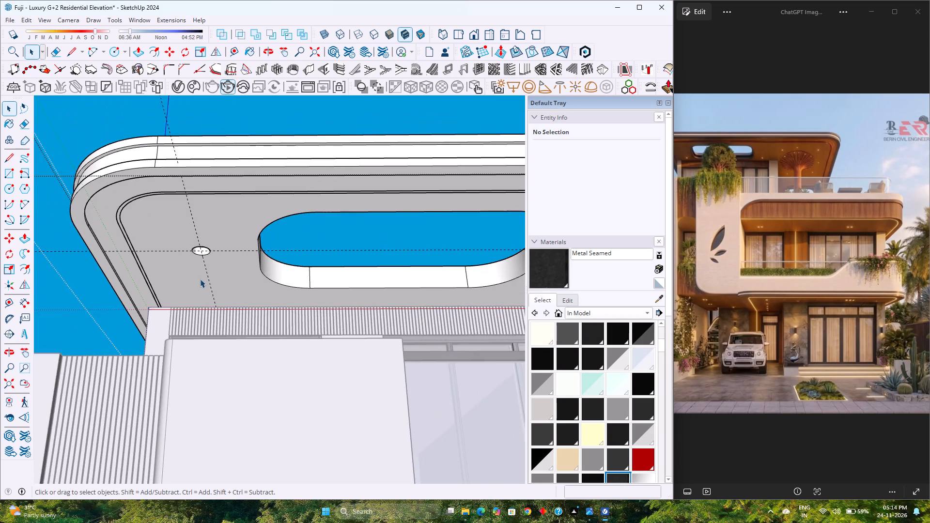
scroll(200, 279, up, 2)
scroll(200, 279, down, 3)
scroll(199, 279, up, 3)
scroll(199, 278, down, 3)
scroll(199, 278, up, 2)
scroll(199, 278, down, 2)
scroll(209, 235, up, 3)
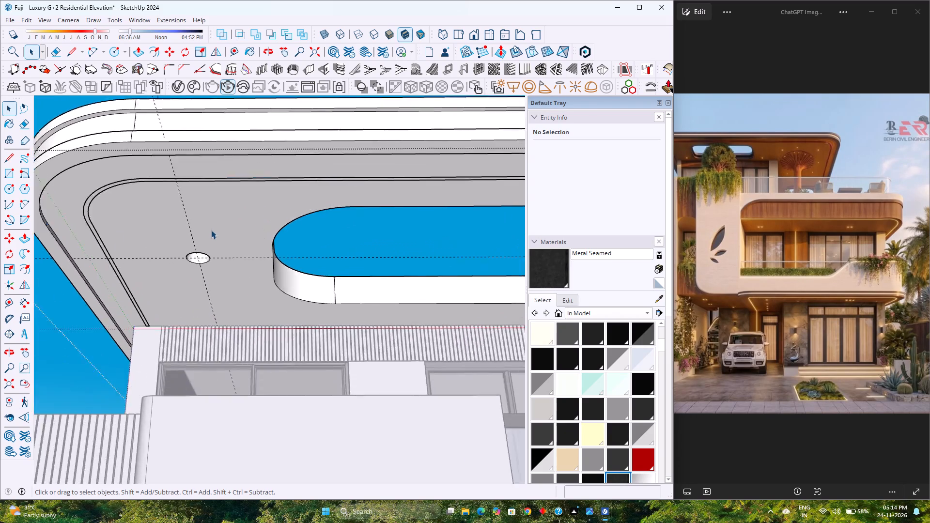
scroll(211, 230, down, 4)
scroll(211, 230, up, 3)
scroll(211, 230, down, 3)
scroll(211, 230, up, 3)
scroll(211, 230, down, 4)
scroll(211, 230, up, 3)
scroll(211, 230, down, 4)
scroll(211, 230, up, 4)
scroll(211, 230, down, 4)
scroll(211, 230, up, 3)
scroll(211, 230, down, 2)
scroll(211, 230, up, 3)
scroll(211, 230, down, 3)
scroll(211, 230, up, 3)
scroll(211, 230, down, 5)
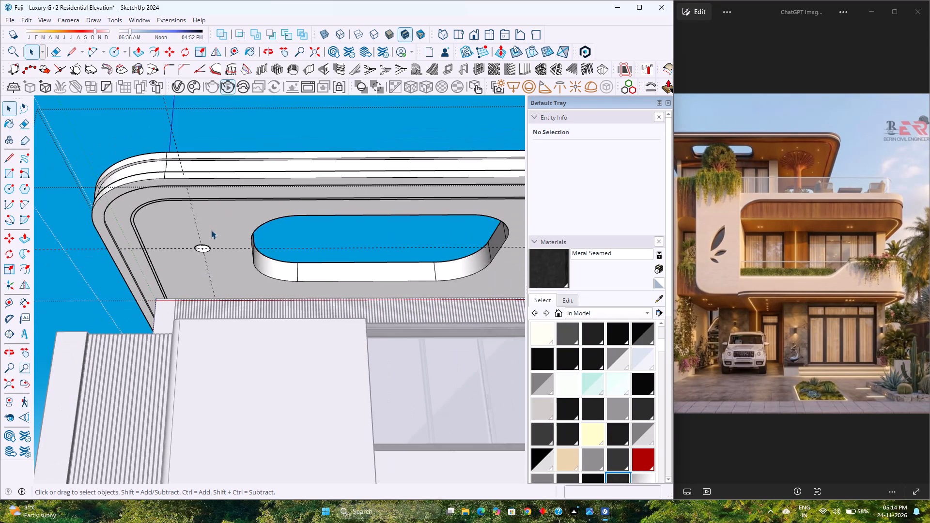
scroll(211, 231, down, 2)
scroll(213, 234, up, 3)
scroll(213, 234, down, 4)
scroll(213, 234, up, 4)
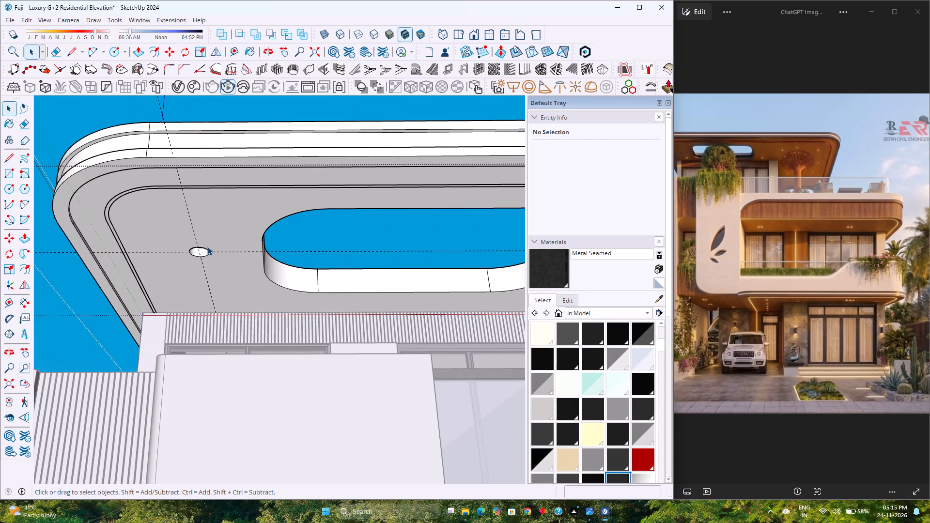
Paste the copied downlight component and move it by its centre onto the recessed circle near the roof slab's front corner beside the rounded opening.
scroll(207, 246, up, 3)
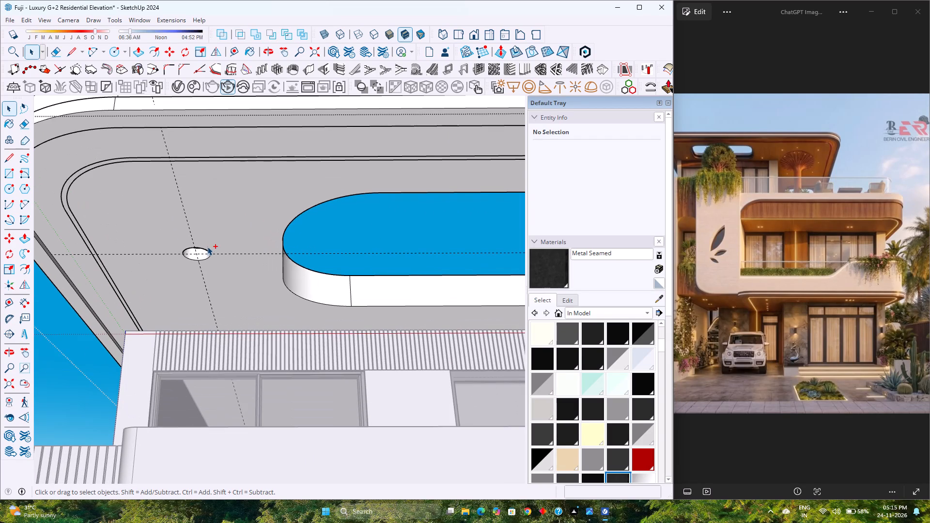
key(ctrl+v)
scroll(264, 292, down, 4)
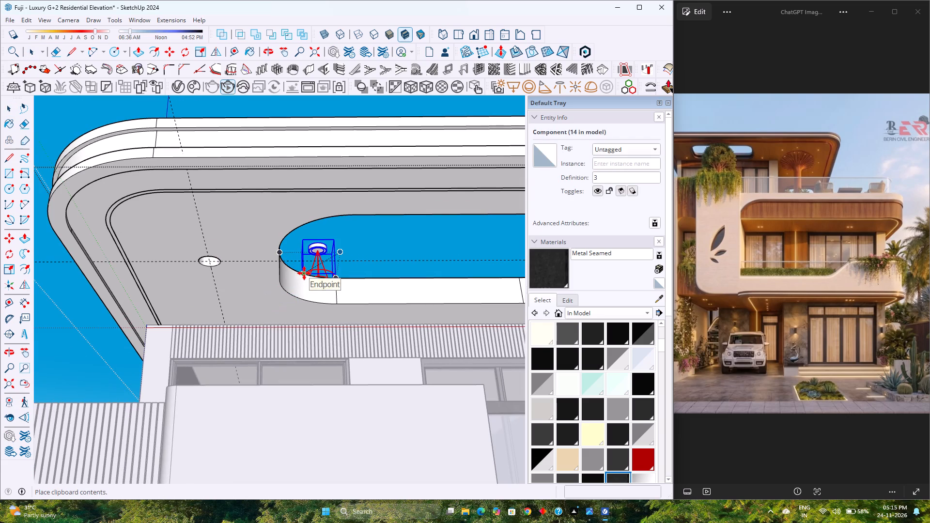
click(304, 273)
scroll(312, 258, up, 8)
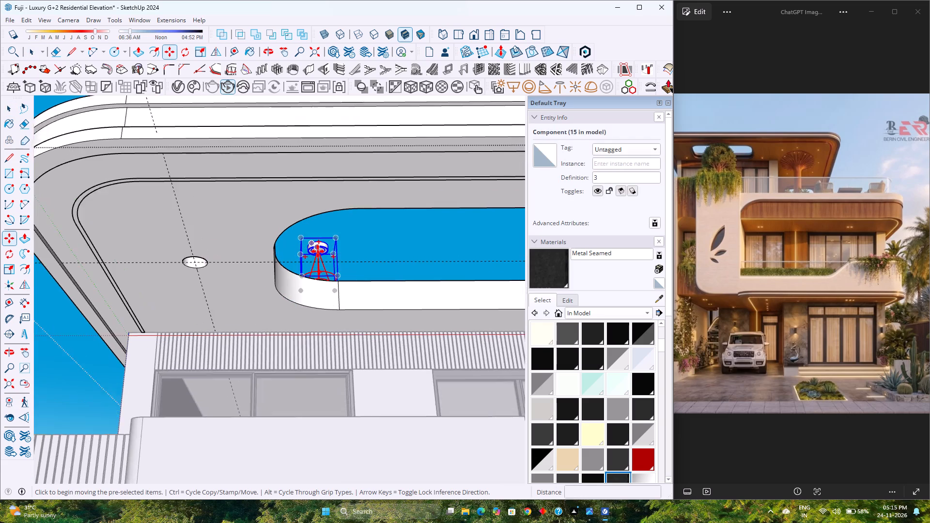
scroll(318, 252, up, 16)
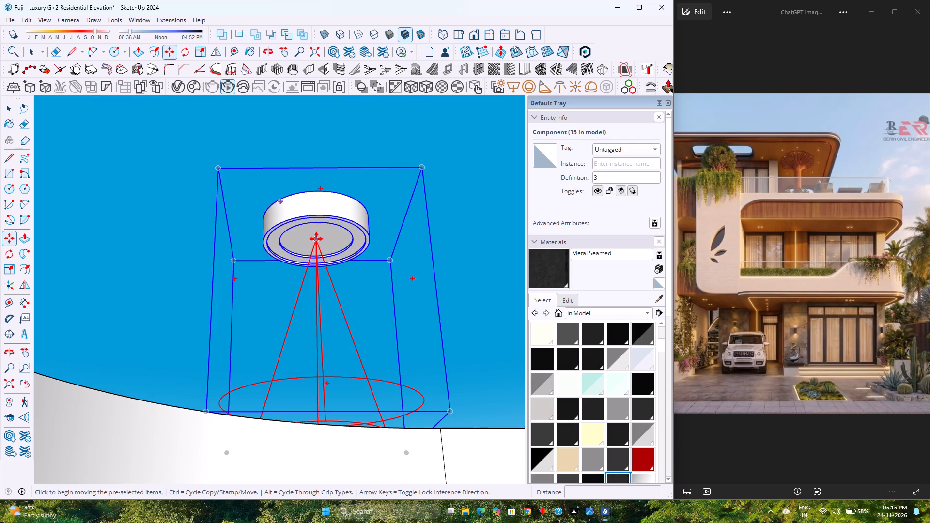
click(316, 237)
scroll(310, 261, down, 5)
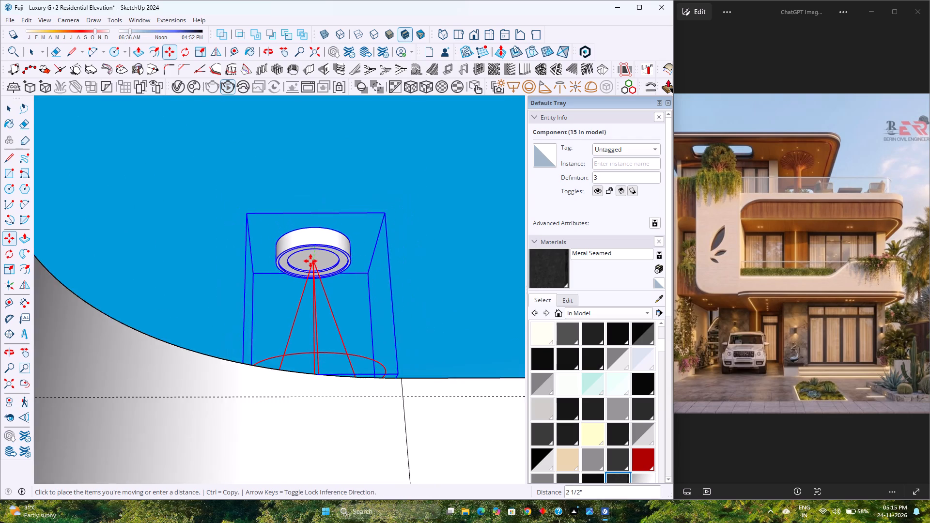
scroll(310, 261, down, 19)
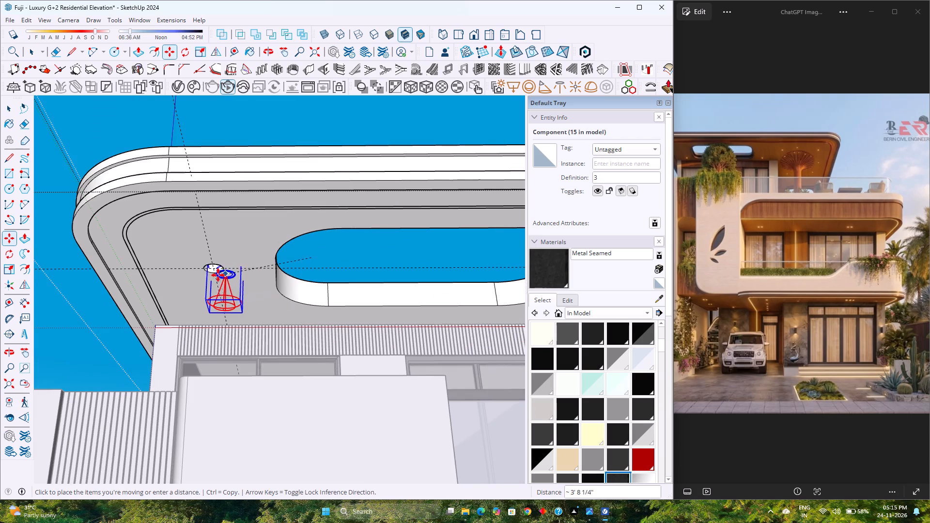
scroll(213, 272, up, 13)
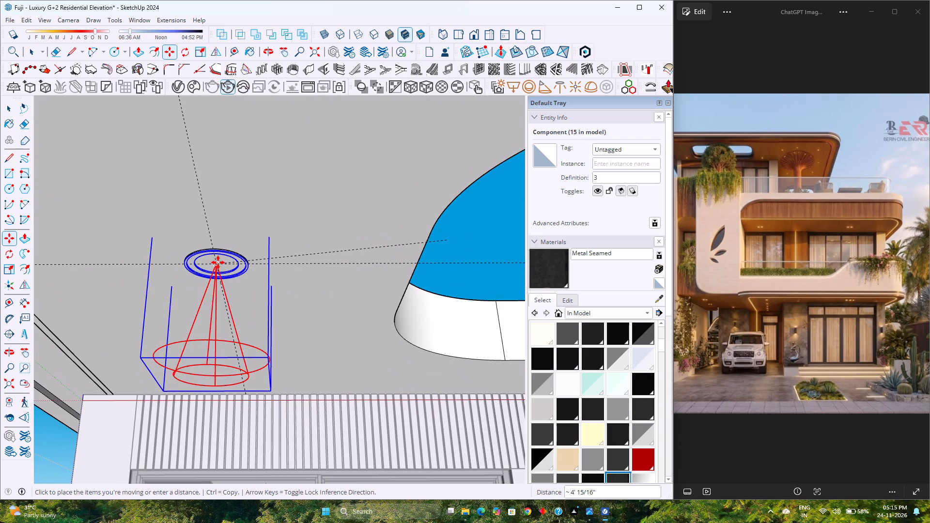
click(218, 262)
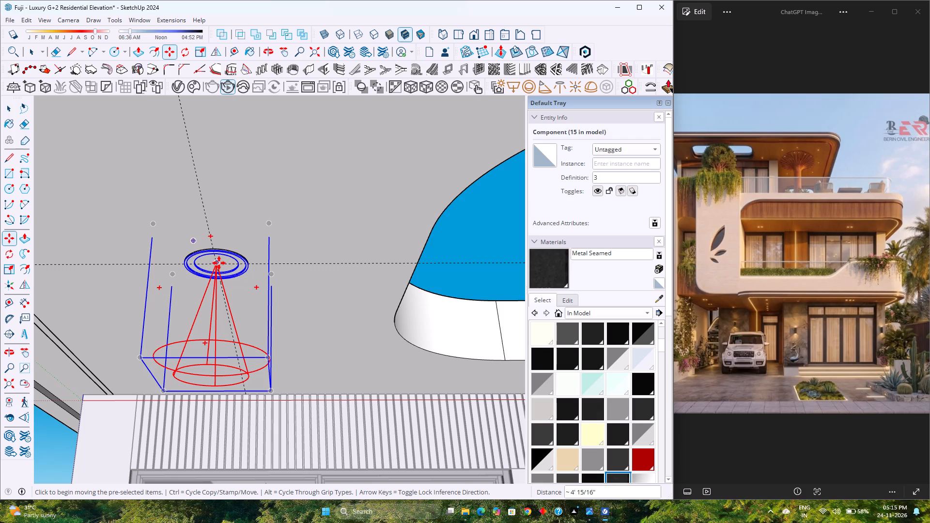
Copy the downlight 17' 3" along the front guide onto the recessed circle at the guide crossing near the other front corner.
click(218, 263)
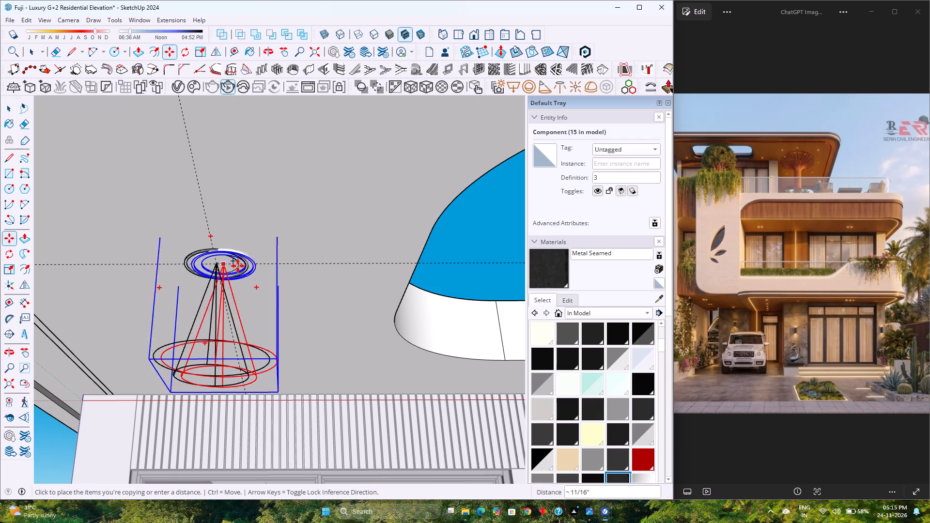
scroll(253, 266, down, 14)
shift+middle_drag(311, 275, 325, 273)
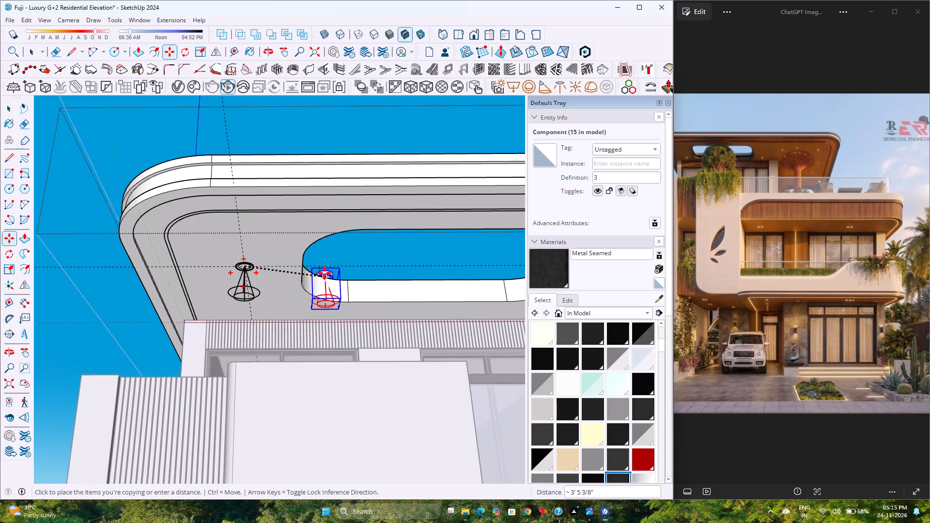
shift+middle_drag(325, 273, 125, 276)
scroll(137, 271, down, 6)
scroll(364, 273, up, 6)
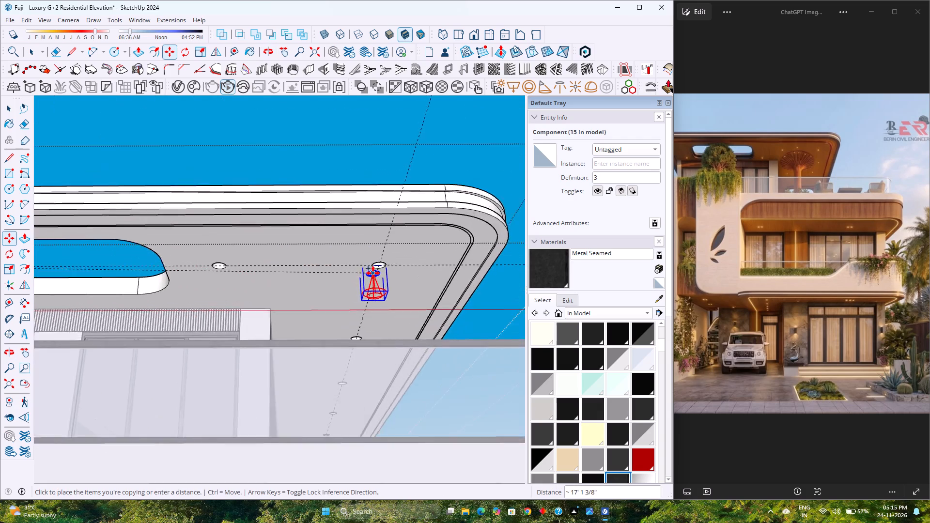
scroll(373, 273, up, 7)
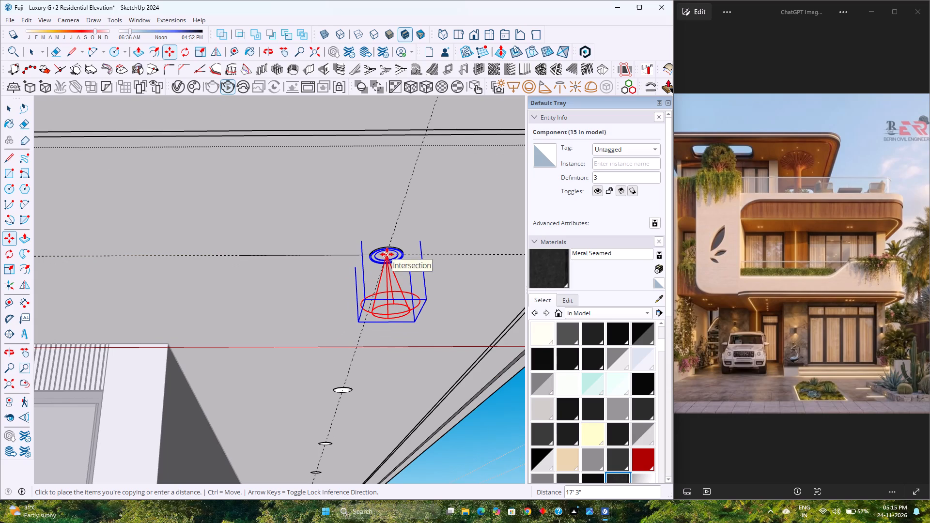
click(387, 254)
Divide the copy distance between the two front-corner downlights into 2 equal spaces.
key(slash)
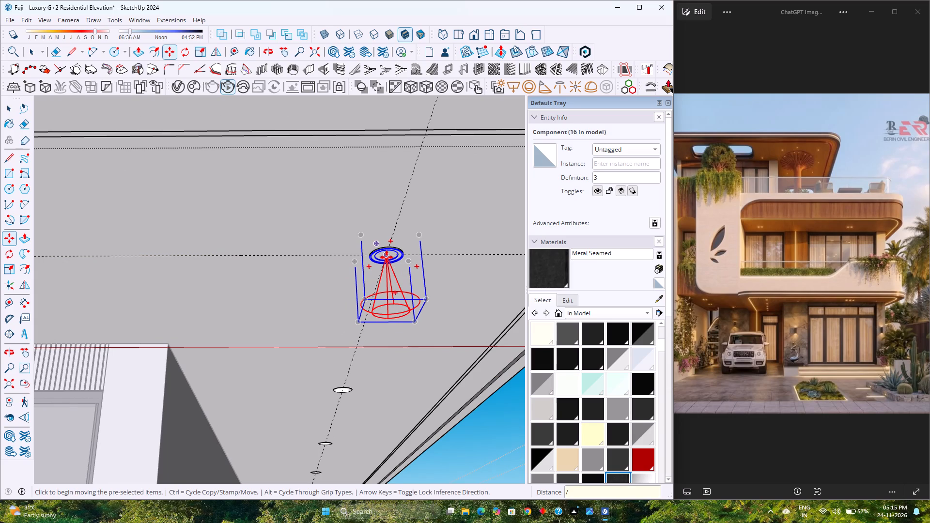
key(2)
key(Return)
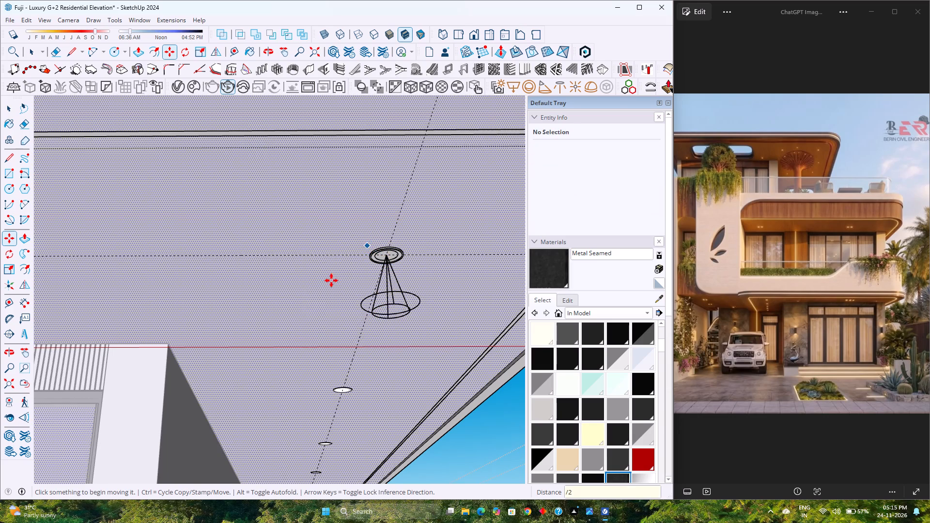
Divide the copy distance between the two front-corner downlights into 3 equal spaces, filling the front row with evenly spaced copies.
scroll(407, 303, down, 8)
text(/3)
key(Return)
scroll(369, 300, down, 3)
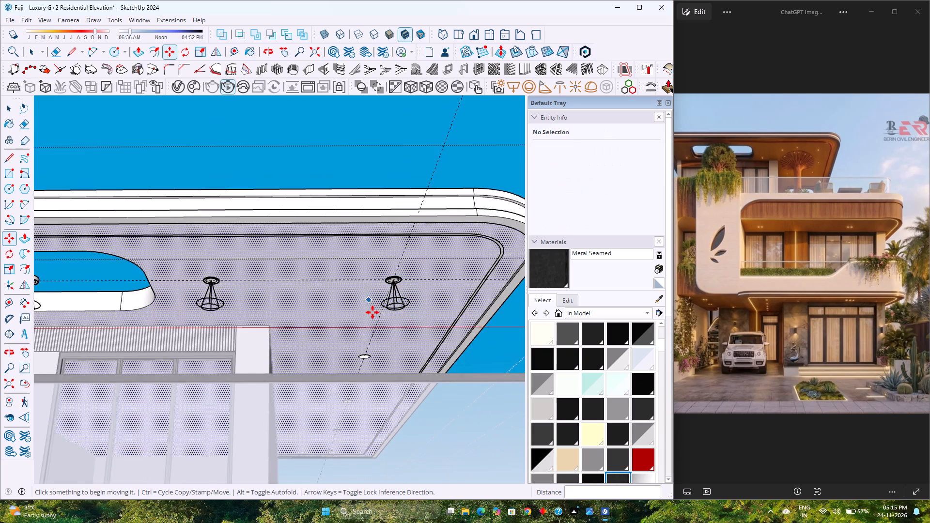
scroll(373, 316, down, 4)
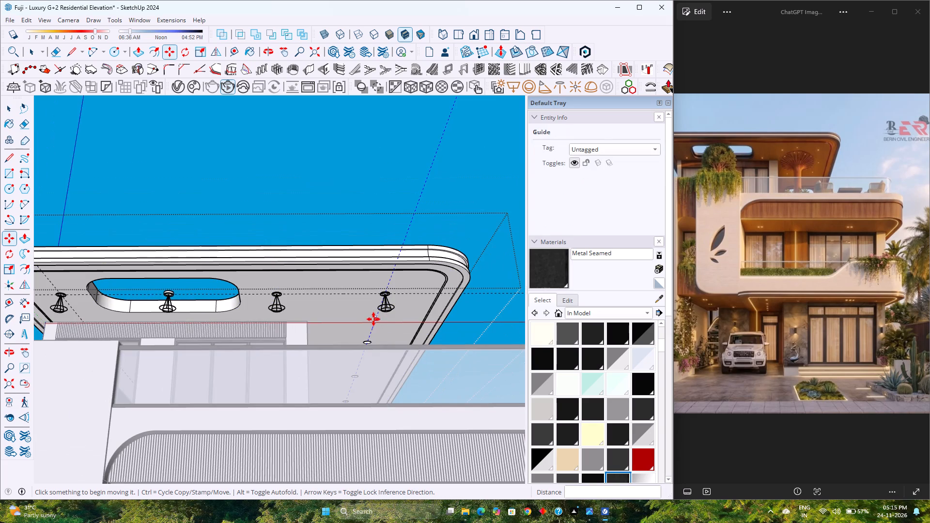
key(space)
Copy the front-corner downlight farthest from the rounded opening 31' along the side guide onto the rear recessed circle in the roof slab's underside.
scroll(373, 320, up, 2)
middle_drag(373, 320, 103, 377)
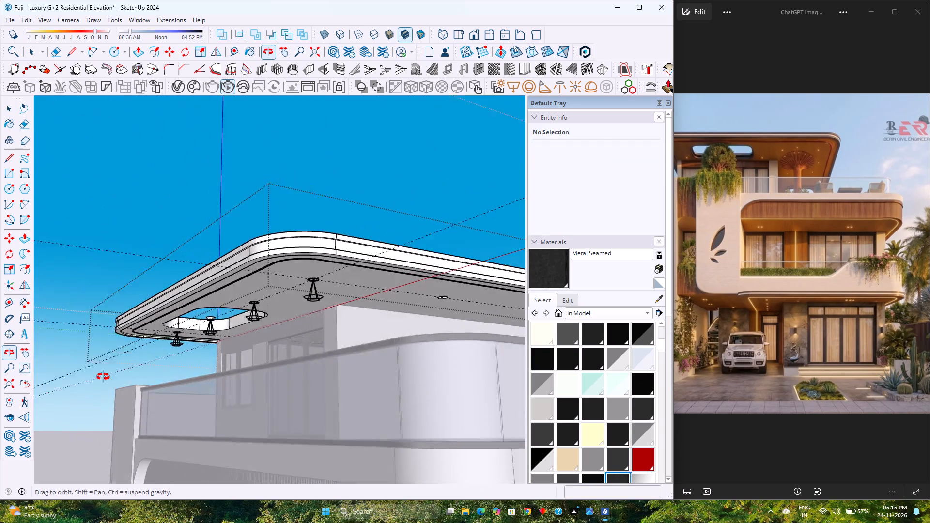
middle_drag(103, 377, 98, 381)
scroll(341, 286, up, 5)
scroll(296, 285, up, 6)
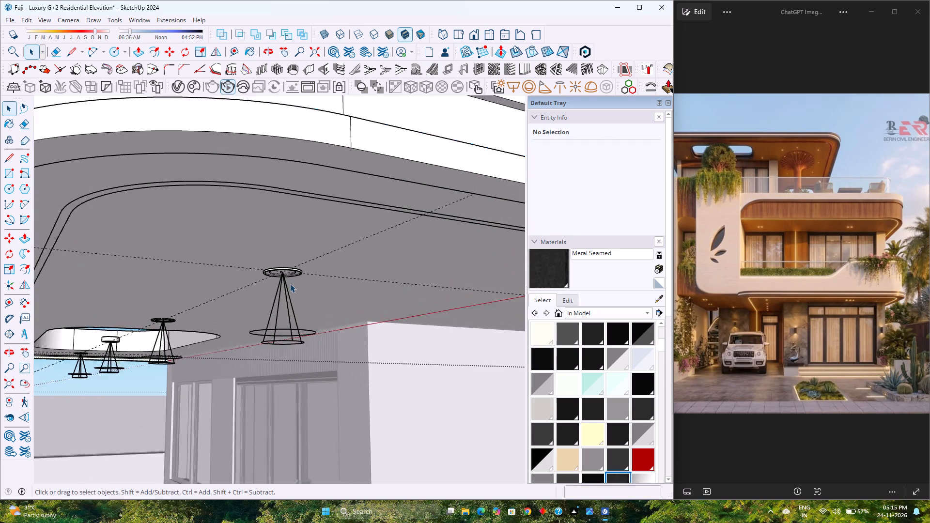
scroll(290, 284, up, 1)
click(284, 281)
scroll(284, 281, up, 7)
key(m)
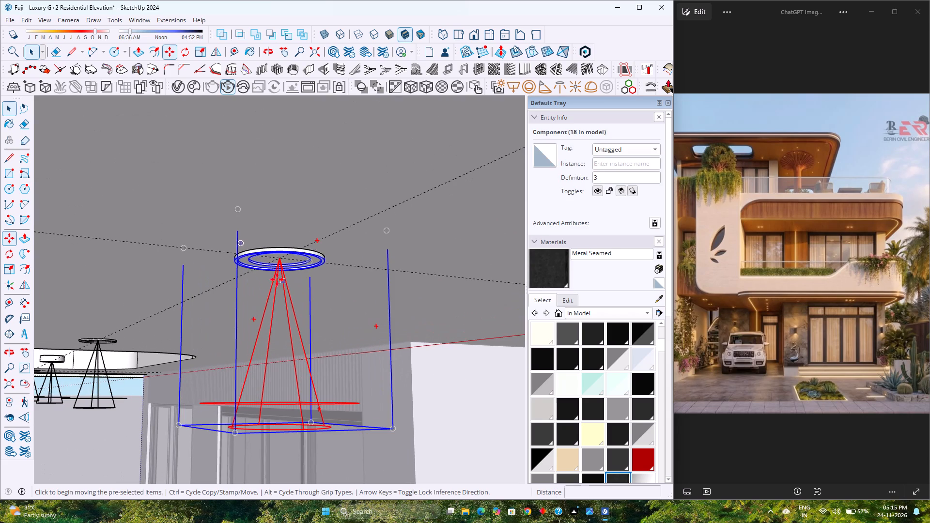
click(278, 259)
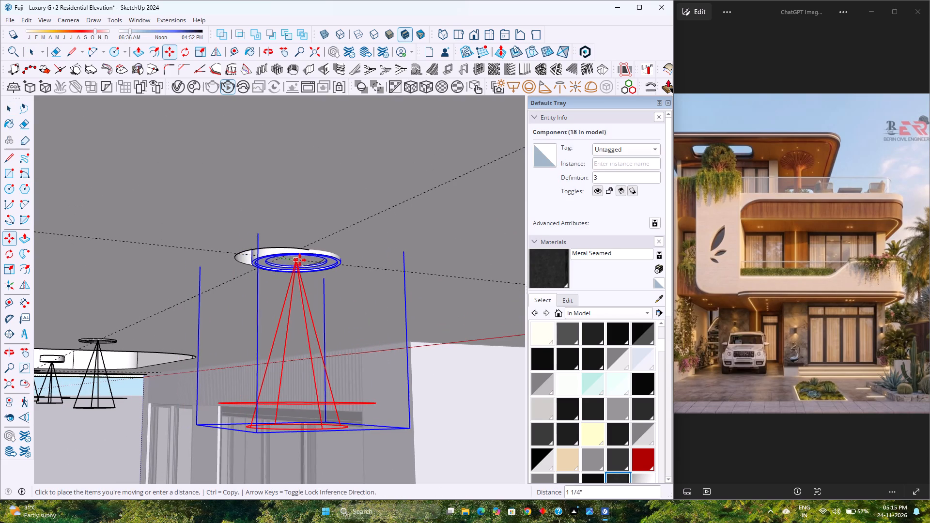
scroll(300, 260, down, 11)
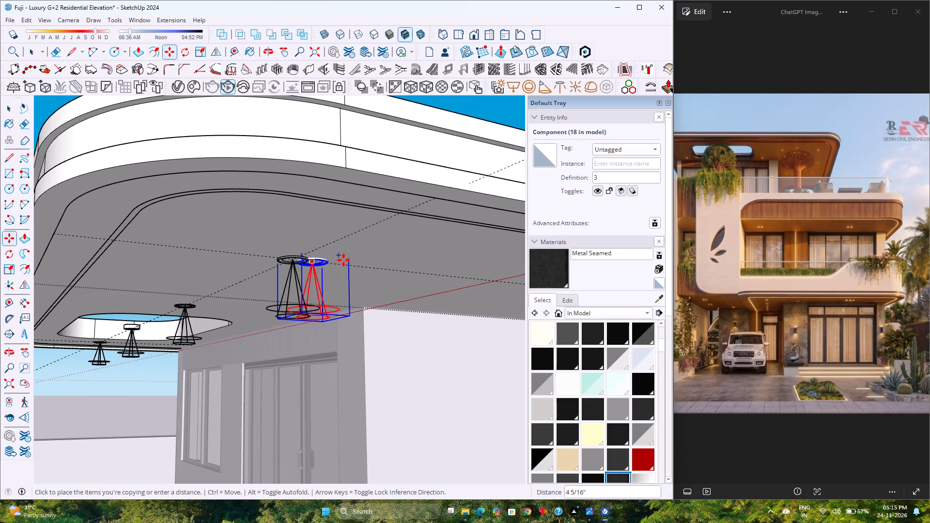
key(Right)
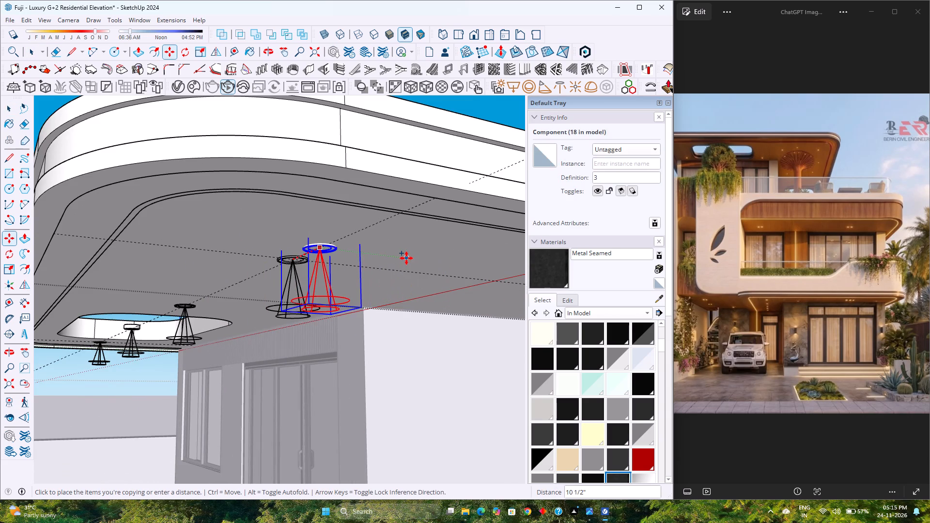
key(Left)
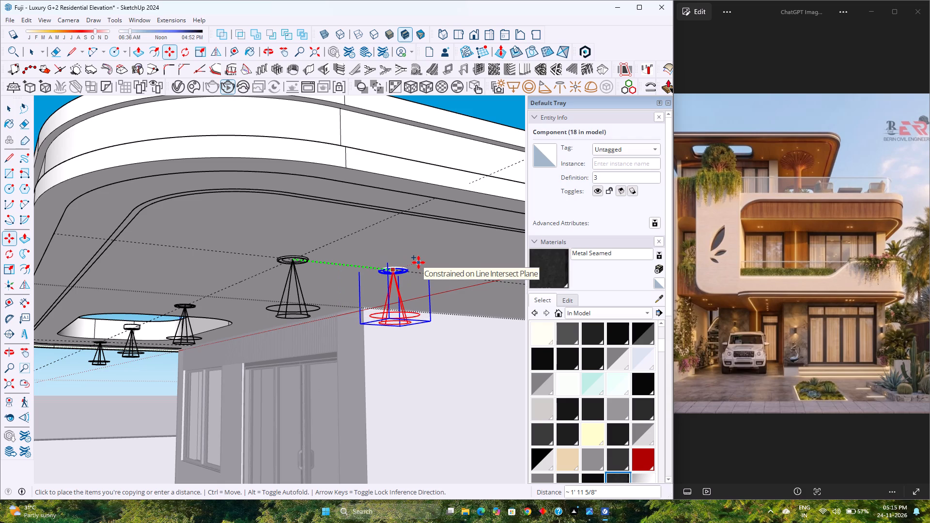
scroll(413, 265, down, 4)
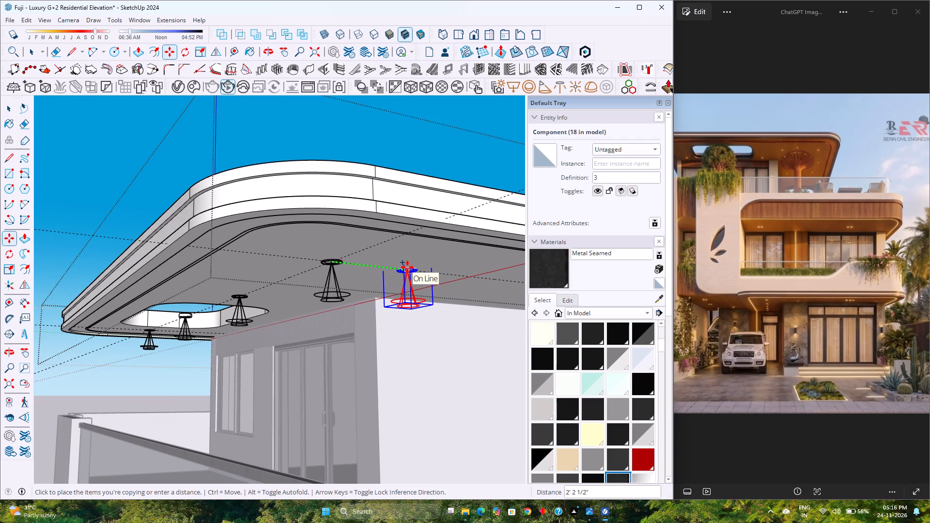
scroll(407, 267, down, 6)
shift+middle_drag(419, 265, 104, 307)
scroll(182, 307, down, 7)
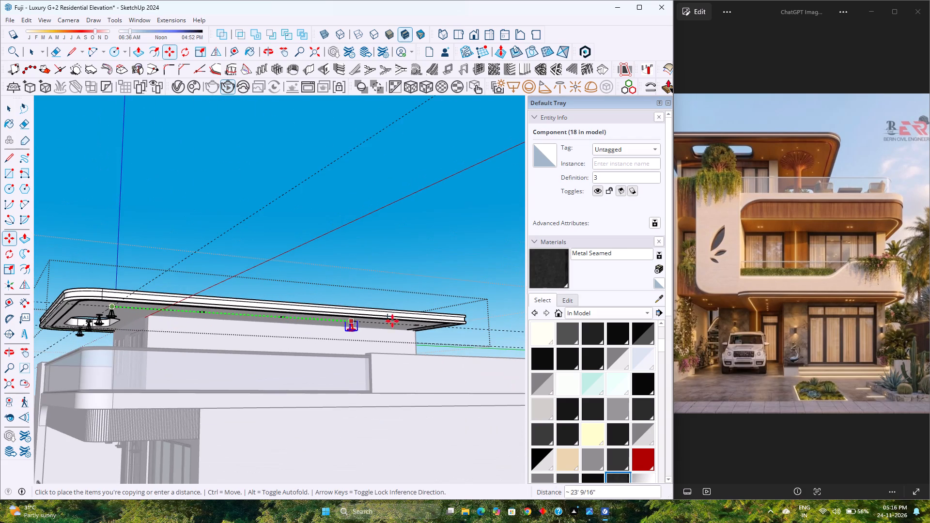
scroll(423, 321, up, 15)
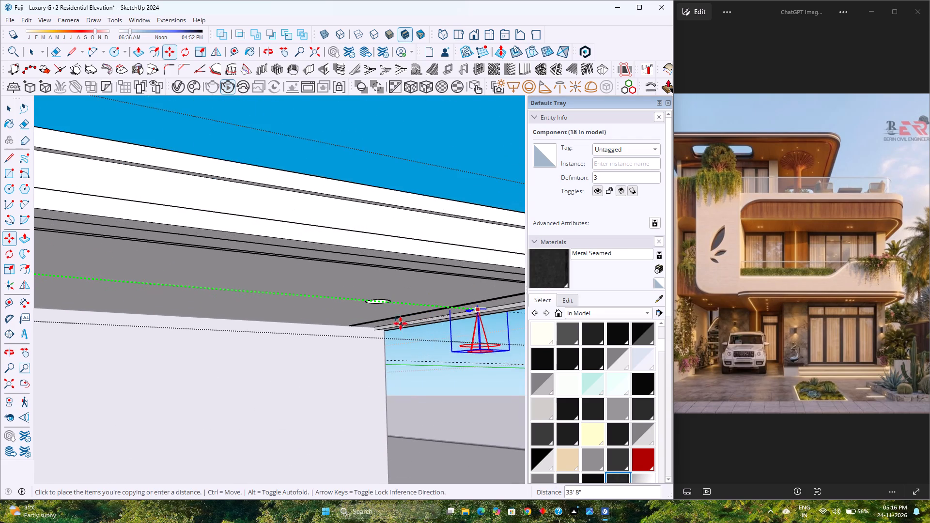
scroll(401, 323, up, 2)
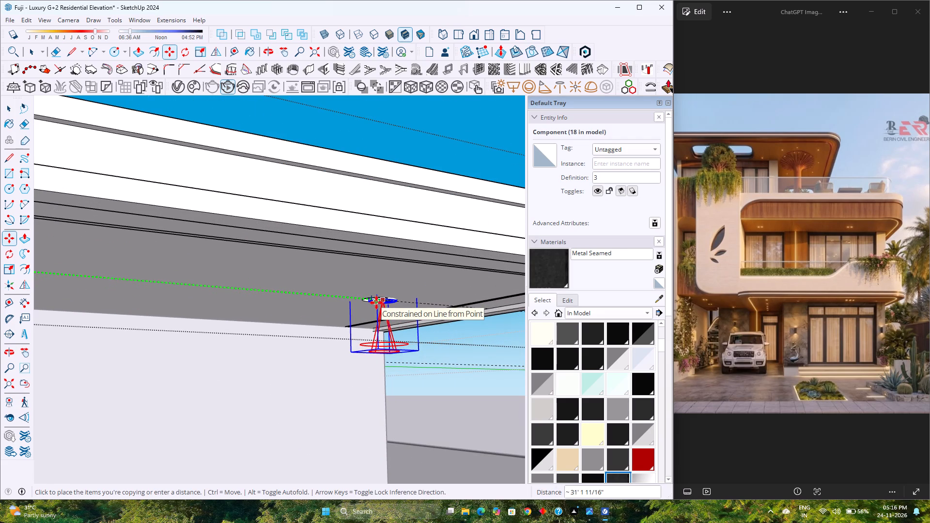
scroll(376, 303, up, 6)
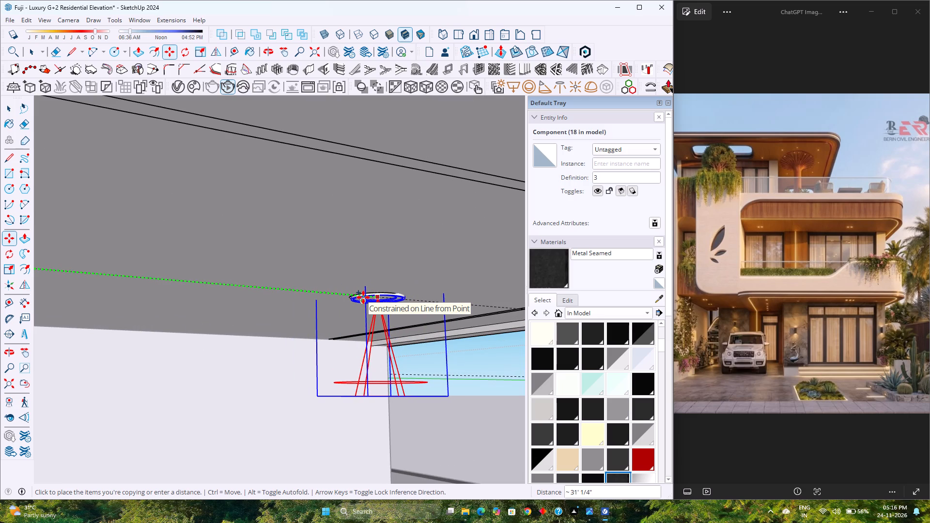
text(31')
key(Return)
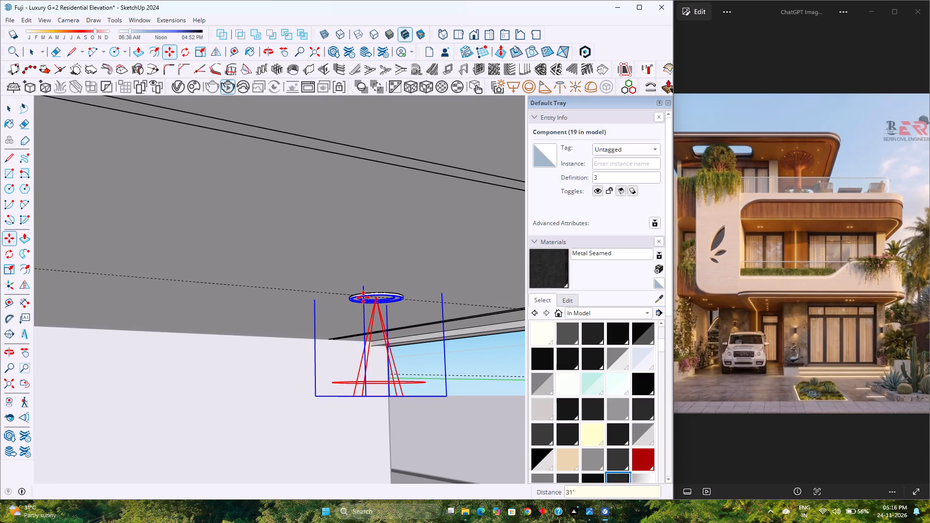
Divide the 31' copy distance into 4 equal spaces, filling the side row with evenly spaced downlights.
key(slash)
key(4)
key(Return)
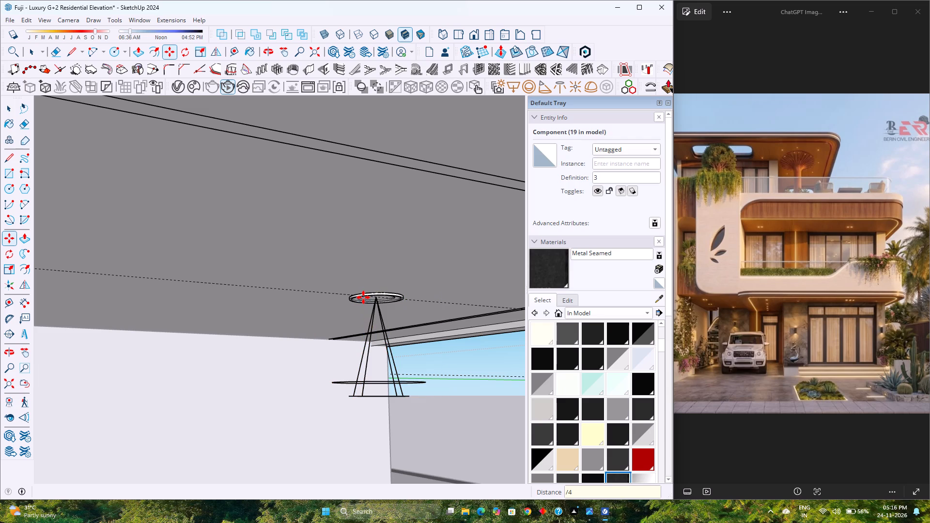
scroll(363, 298, down, 19)
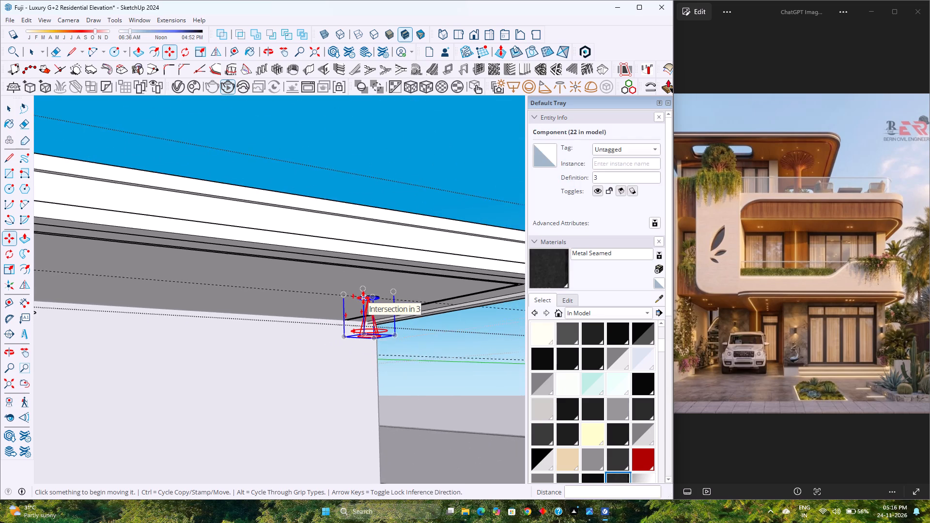
scroll(363, 298, down, 20)
scroll(363, 298, down, 5)
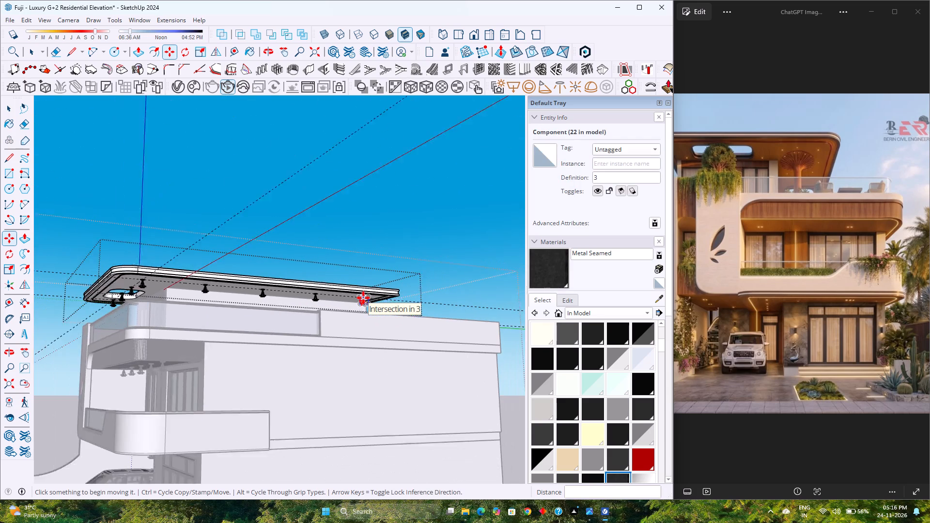
Delete all guide lines from the model and exit the roof group's editing context.
key(space)
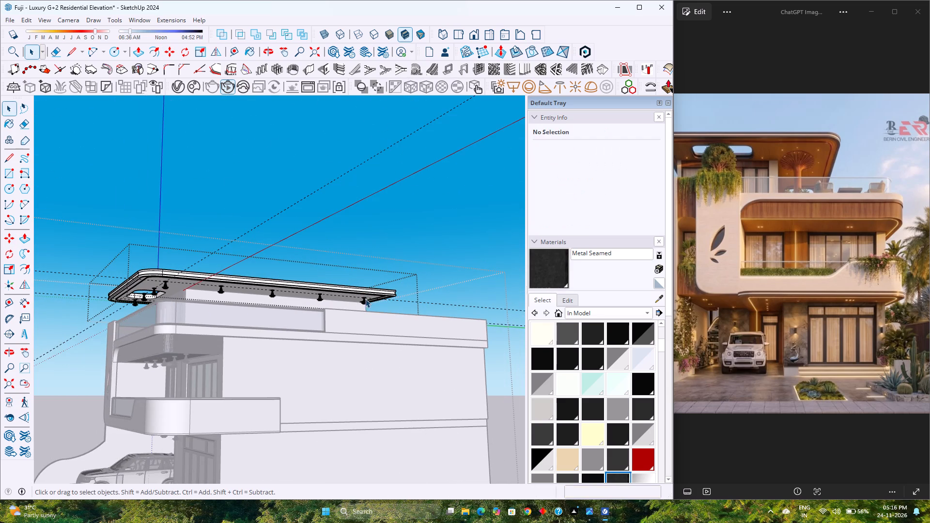
middle_drag(284, 290, 434, 292)
scroll(330, 288, up, 4)
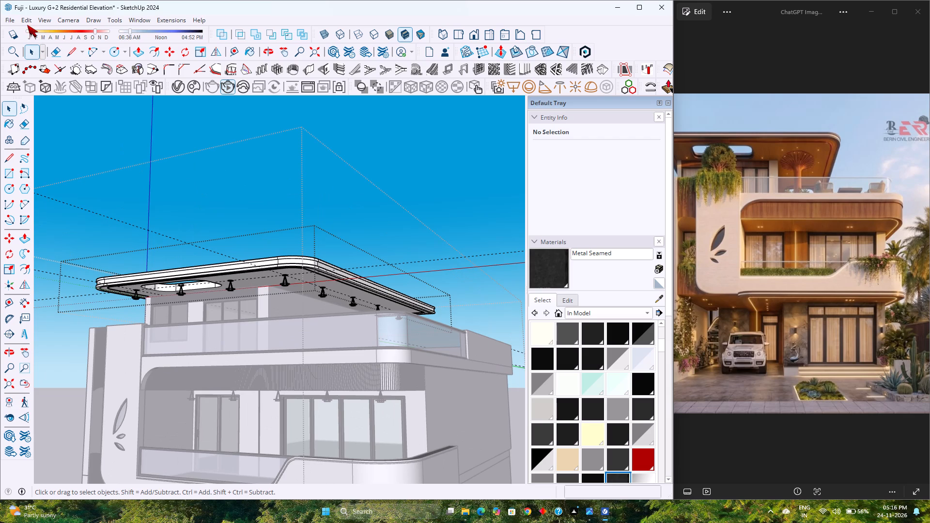
click(27, 21)
click(83, 115)
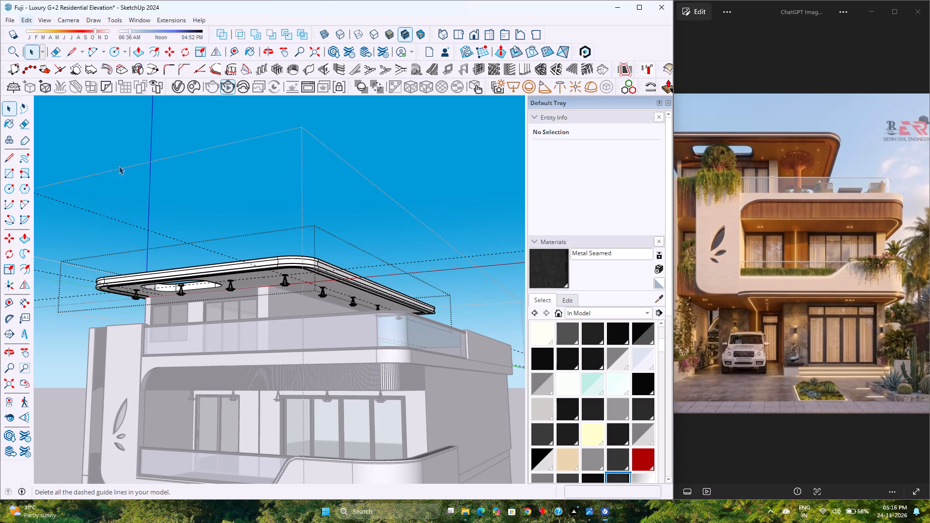
scroll(242, 208, down, 3)
click(257, 194)
Examine the roof downlights and the whole building, ending in the standard front view for comparison with the reference image.
scroll(241, 206, up, 2)
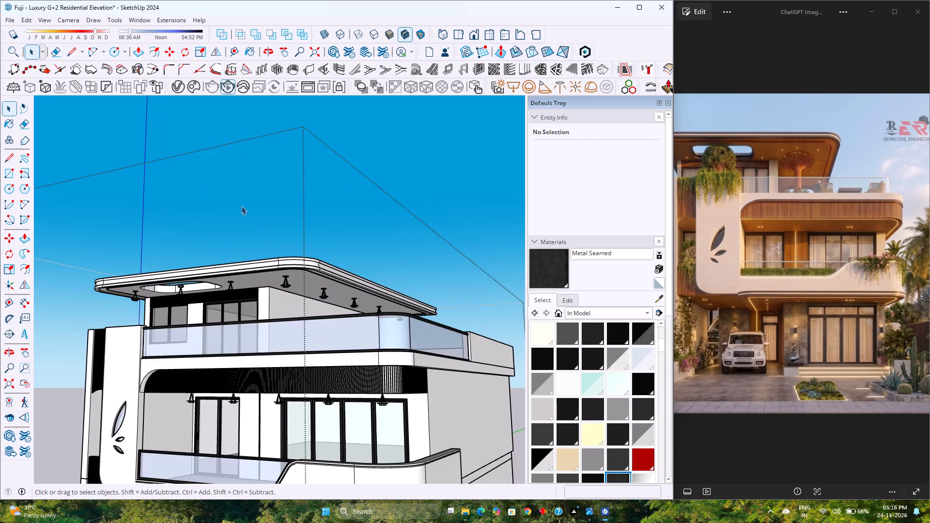
middle_drag(241, 206, 290, 214)
scroll(268, 212, down, 4)
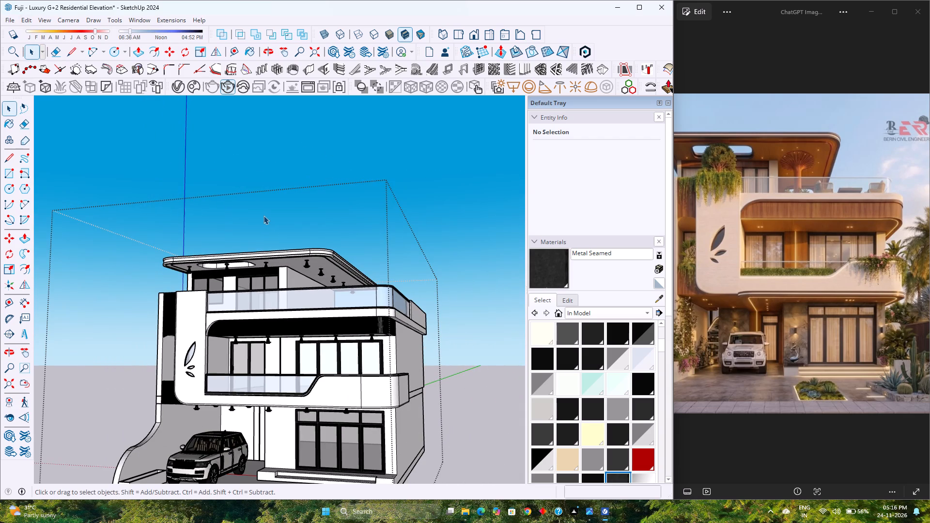
scroll(263, 215, up, 3)
scroll(263, 215, down, 3)
scroll(263, 215, up, 3)
scroll(263, 215, down, 3)
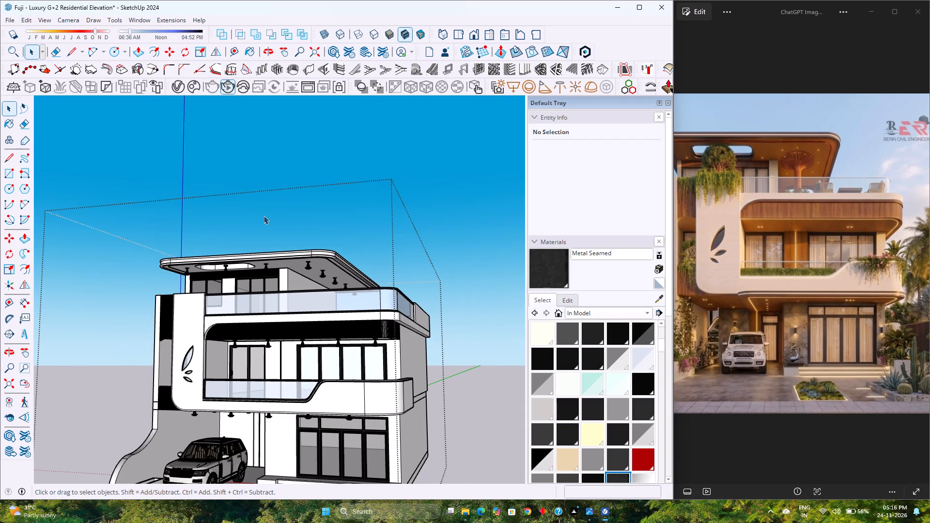
scroll(204, 258, down, 3)
middle_drag(204, 258, 250, 274)
middle_click(250, 274)
click(471, 34)
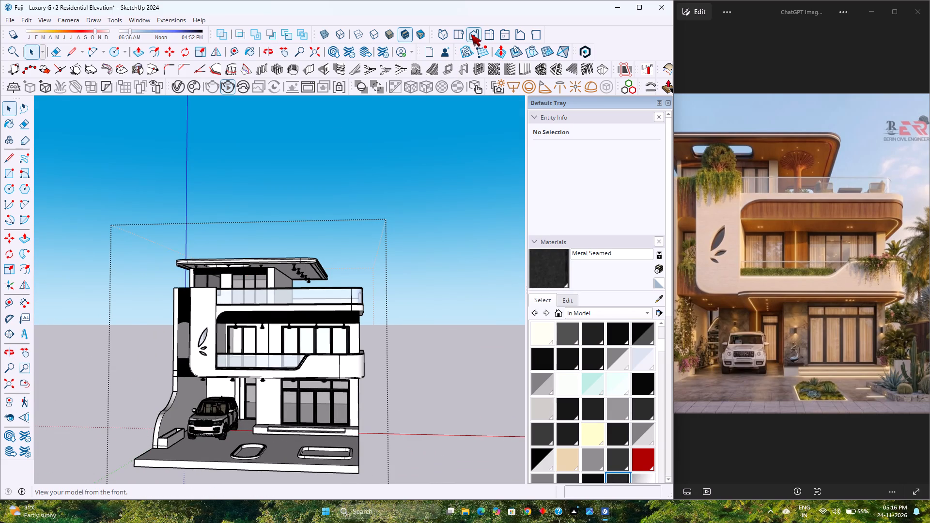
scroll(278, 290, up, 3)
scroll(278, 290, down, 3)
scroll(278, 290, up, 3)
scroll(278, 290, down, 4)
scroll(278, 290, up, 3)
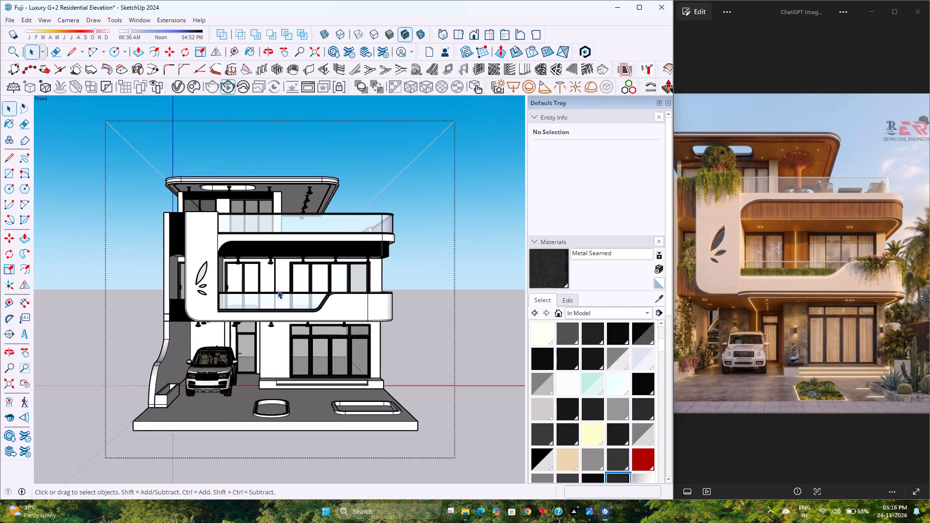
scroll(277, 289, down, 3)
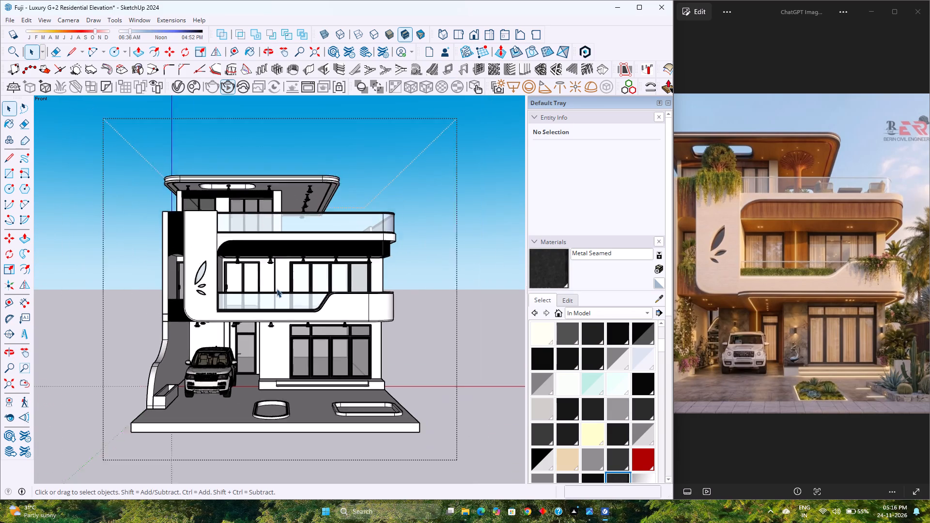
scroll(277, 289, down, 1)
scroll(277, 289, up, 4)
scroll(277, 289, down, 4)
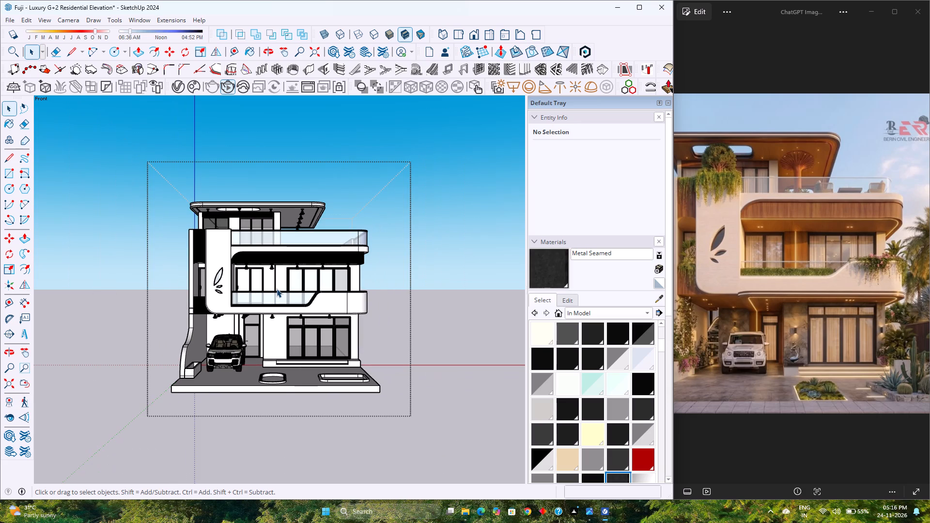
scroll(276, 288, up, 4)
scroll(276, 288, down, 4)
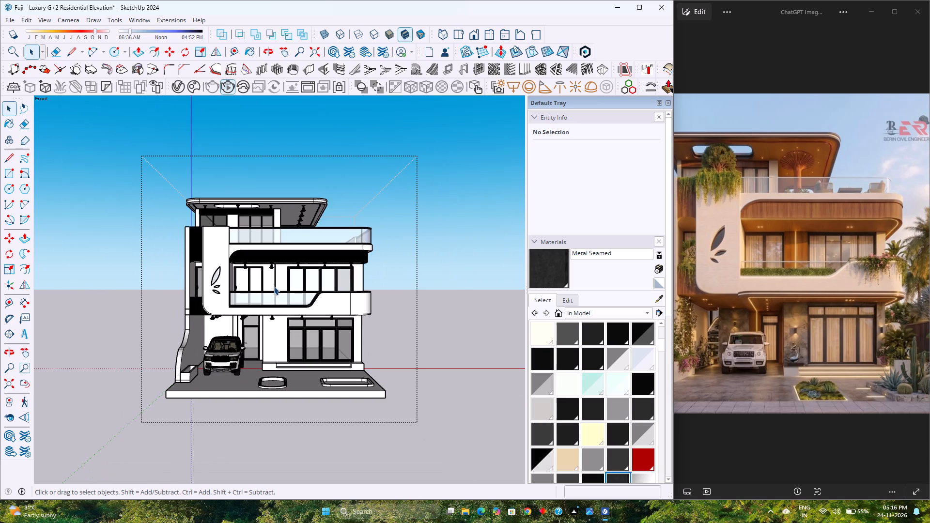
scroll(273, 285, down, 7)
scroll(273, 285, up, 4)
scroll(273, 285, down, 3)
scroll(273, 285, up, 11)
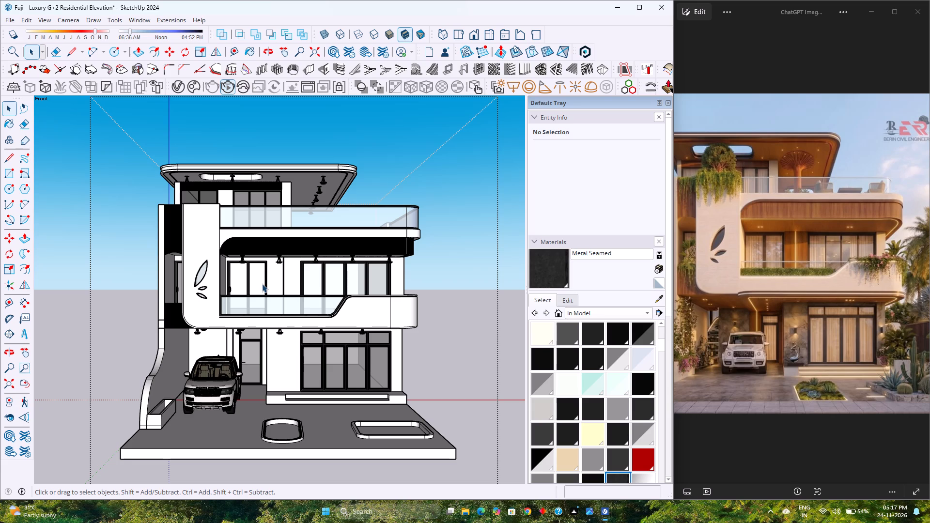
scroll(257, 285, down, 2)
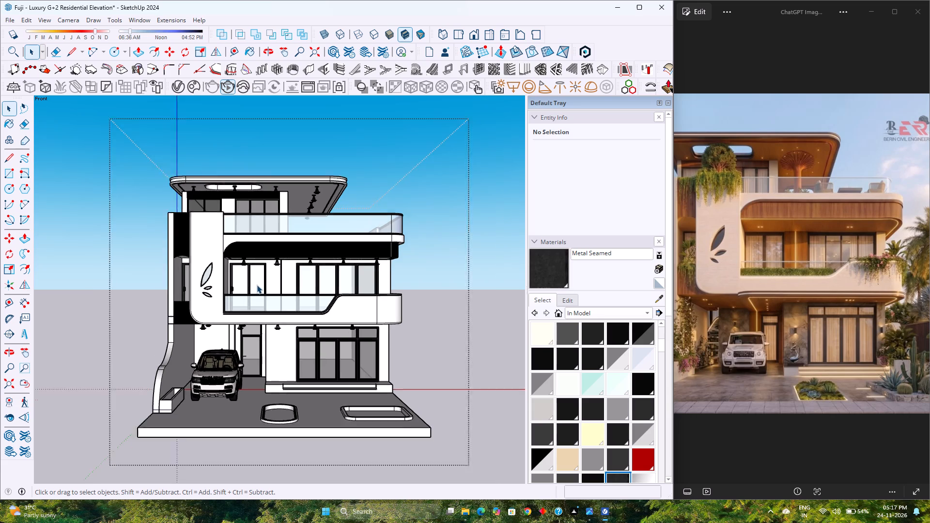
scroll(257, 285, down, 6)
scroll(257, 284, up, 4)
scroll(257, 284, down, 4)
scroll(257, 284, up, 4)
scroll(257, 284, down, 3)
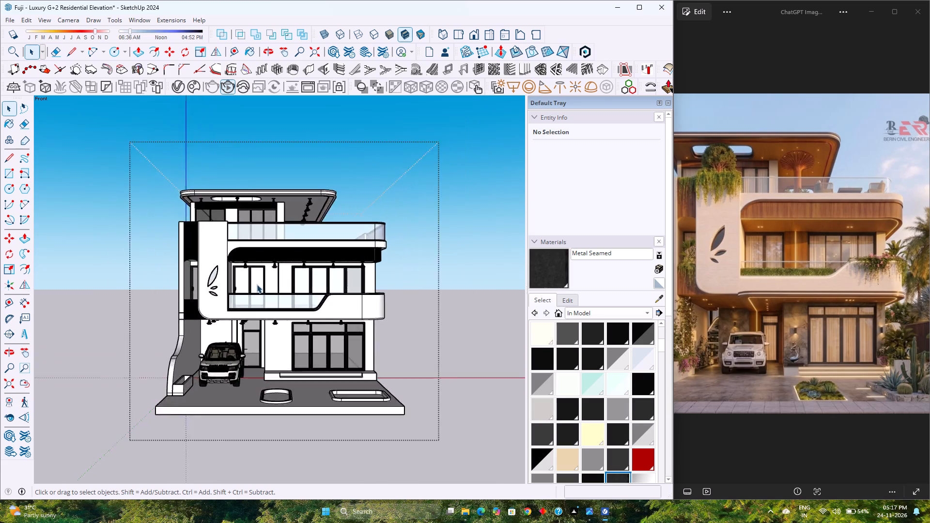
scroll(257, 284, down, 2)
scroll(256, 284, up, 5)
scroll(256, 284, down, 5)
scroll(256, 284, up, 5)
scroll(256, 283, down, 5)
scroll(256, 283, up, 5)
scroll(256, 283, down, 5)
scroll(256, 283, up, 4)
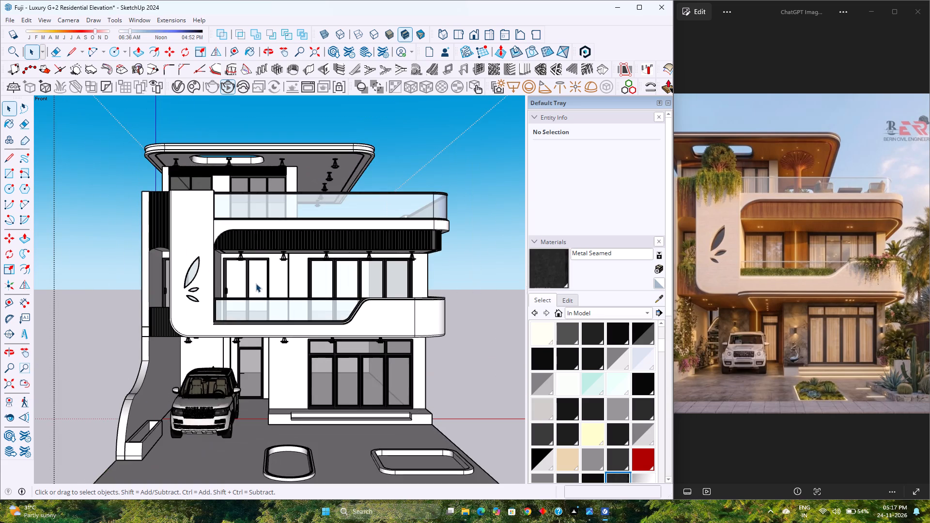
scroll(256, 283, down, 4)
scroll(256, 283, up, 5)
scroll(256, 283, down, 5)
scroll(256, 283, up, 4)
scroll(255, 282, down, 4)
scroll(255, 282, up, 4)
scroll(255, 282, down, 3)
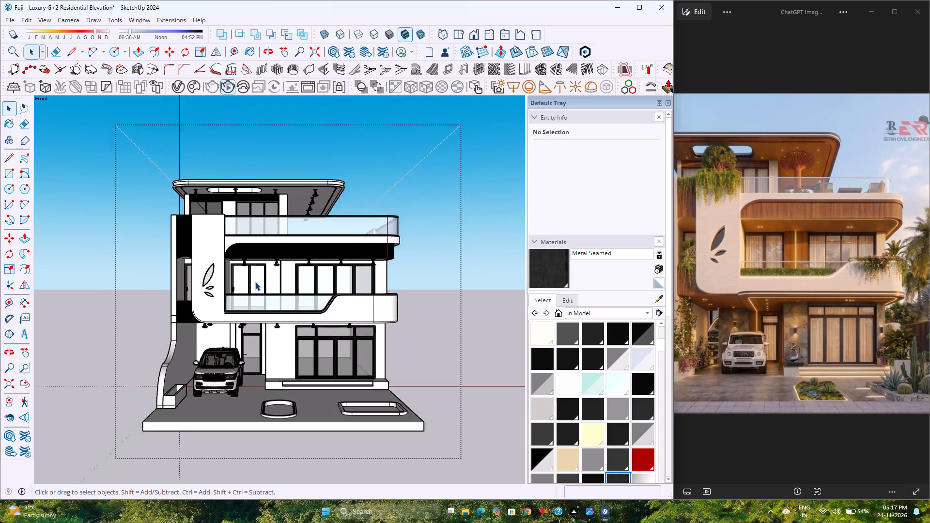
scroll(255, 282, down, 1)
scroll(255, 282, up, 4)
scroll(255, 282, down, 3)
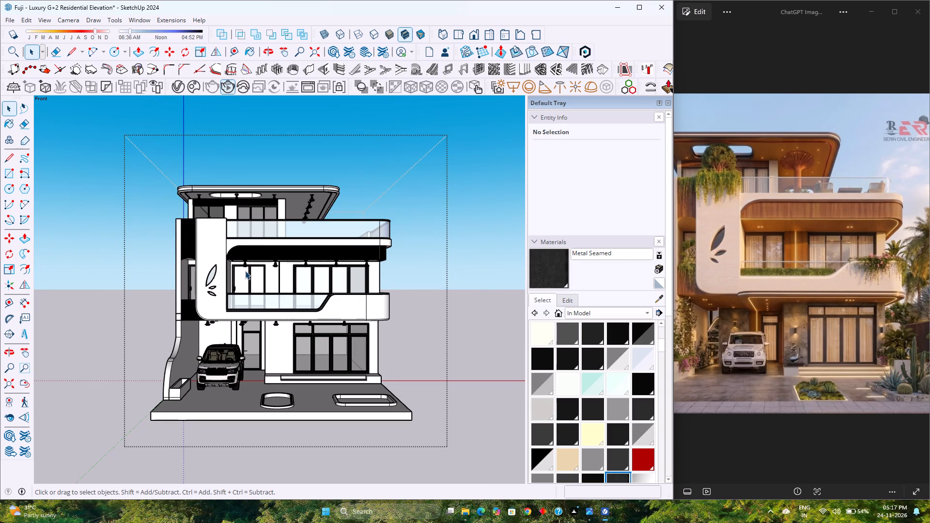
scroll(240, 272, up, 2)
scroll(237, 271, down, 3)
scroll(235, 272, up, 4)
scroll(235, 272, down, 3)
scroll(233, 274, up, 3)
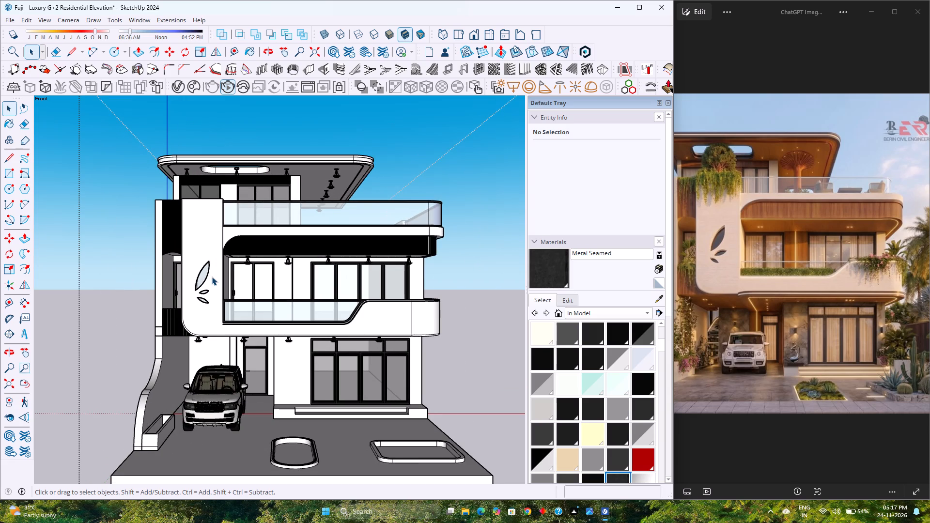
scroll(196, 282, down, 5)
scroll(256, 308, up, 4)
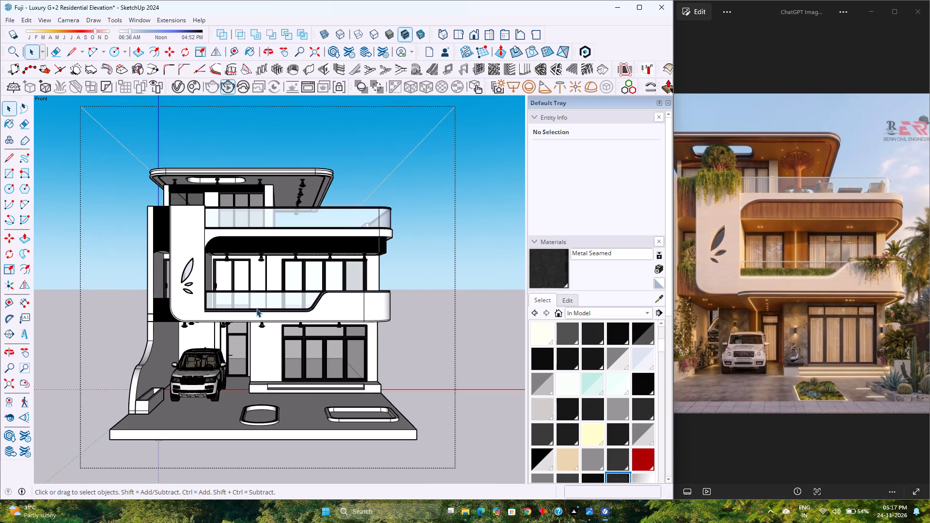
Examine the front elevation in the standard front view, comparing the balconies, cladding, openings and roof slab with the reference image.
scroll(256, 308, up, 4)
scroll(256, 308, down, 4)
click(476, 37)
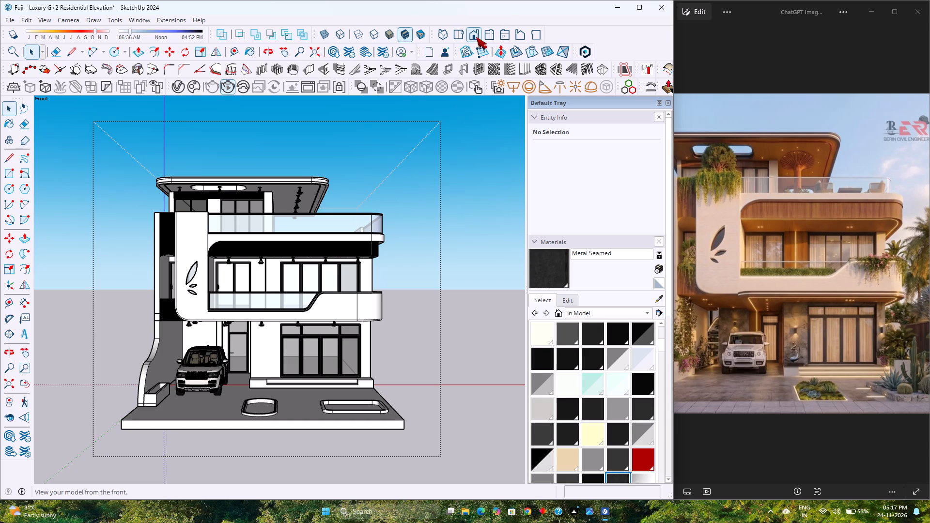
scroll(263, 329, up, 3)
scroll(263, 329, down, 3)
scroll(263, 329, up, 3)
scroll(263, 329, down, 3)
scroll(263, 329, up, 3)
scroll(263, 329, down, 3)
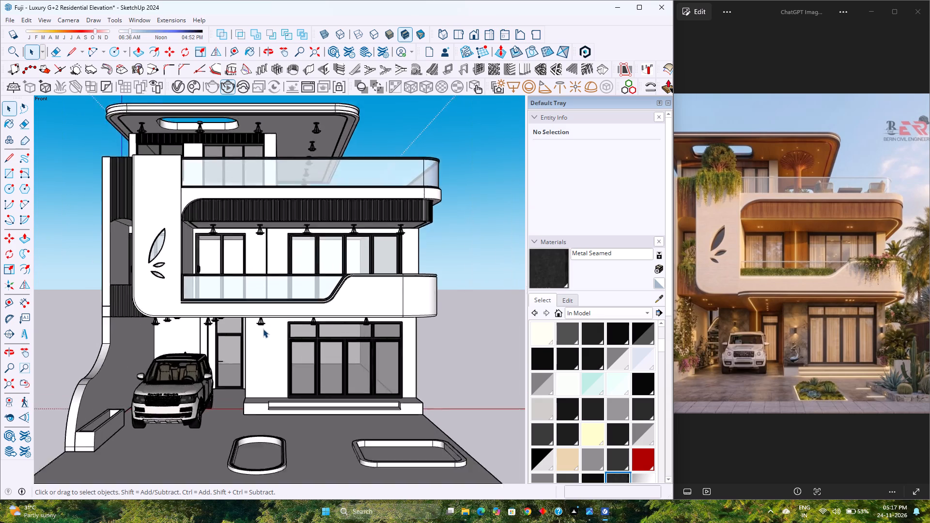
scroll(263, 329, down, 1)
scroll(263, 329, up, 3)
scroll(263, 329, down, 3)
scroll(263, 329, up, 3)
scroll(263, 329, down, 2)
scroll(262, 327, up, 3)
scroll(262, 327, down, 4)
scroll(262, 327, up, 2)
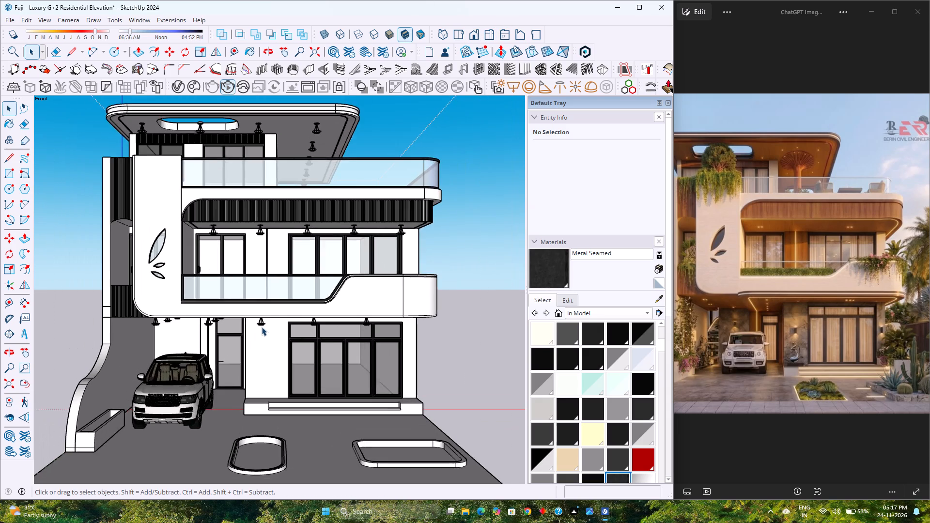
scroll(262, 327, down, 1)
middle_drag(260, 327, 114, 366)
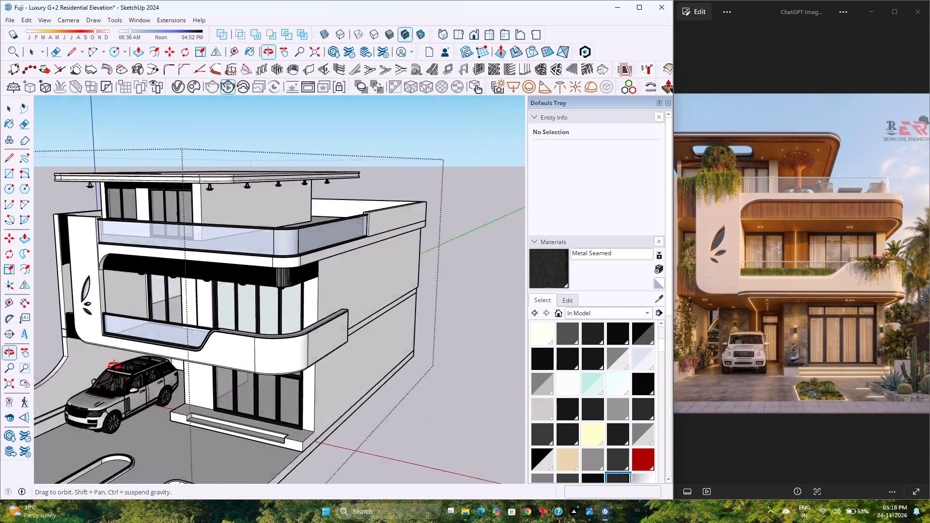
middle_drag(114, 366, 237, 334)
scroll(257, 304, up, 3)
scroll(257, 304, down, 3)
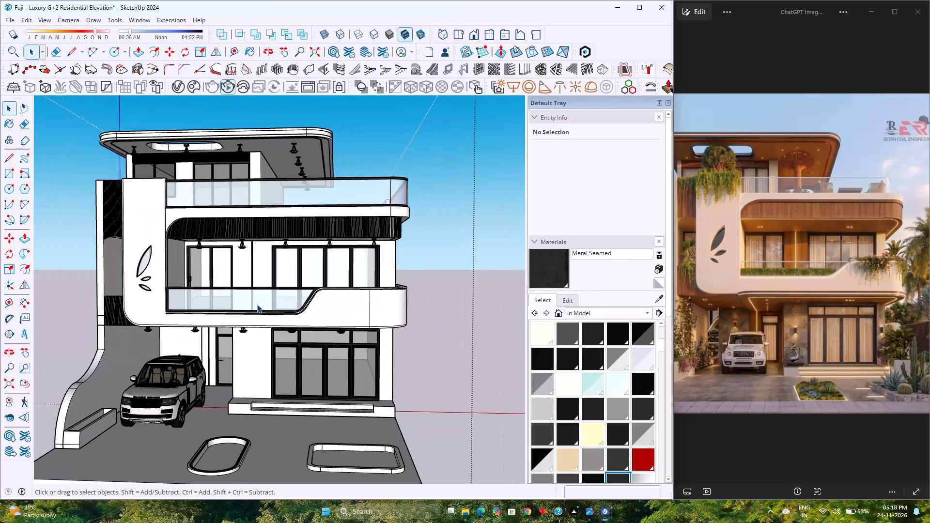
click(469, 31)
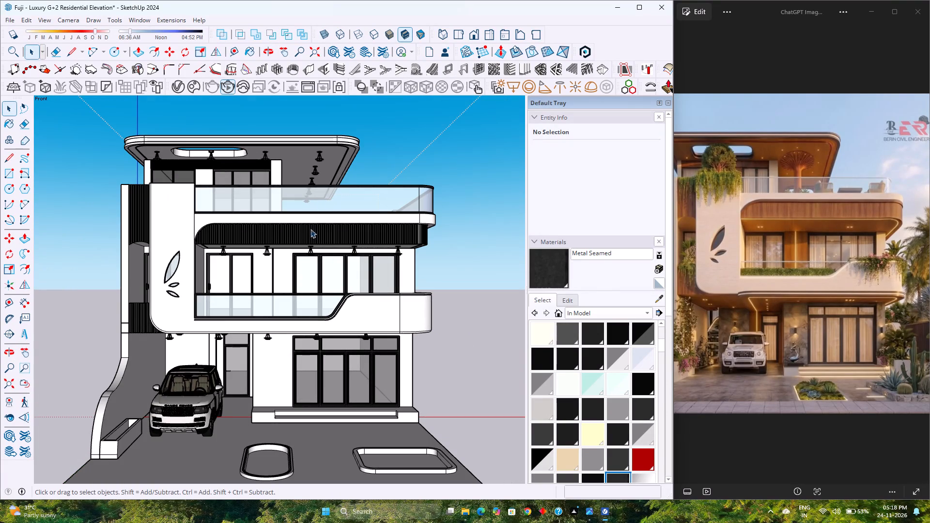
scroll(267, 296, down, 3)
scroll(324, 244, up, 3)
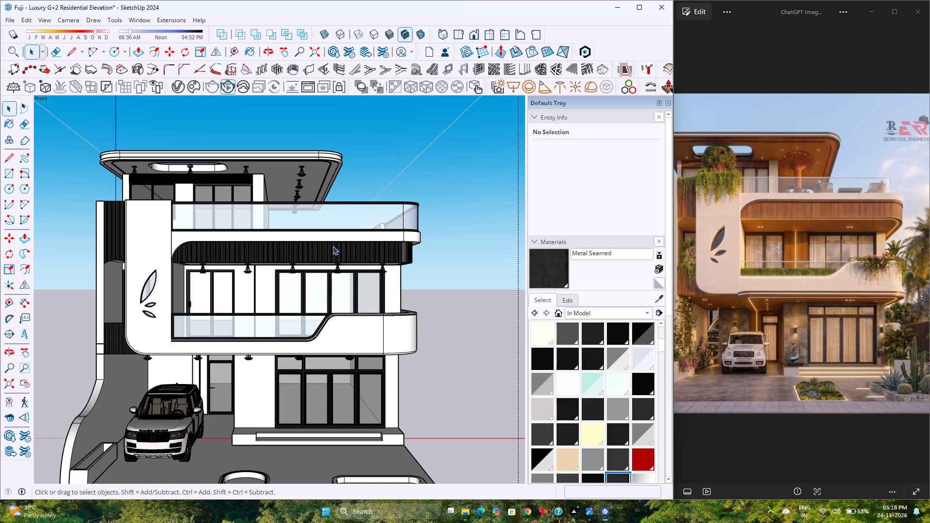
click(475, 32)
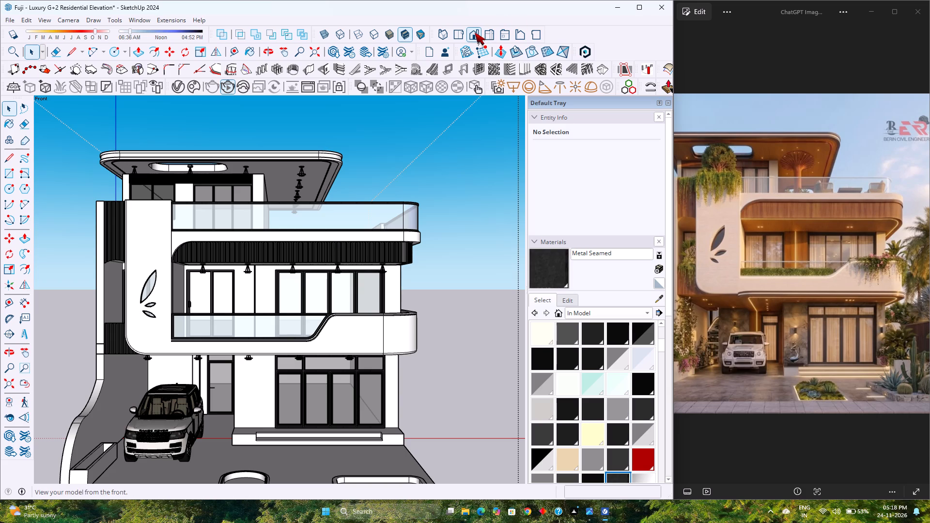
scroll(295, 233, down, 1)
scroll(295, 233, up, 4)
scroll(295, 233, down, 4)
scroll(295, 233, up, 4)
scroll(295, 233, down, 5)
scroll(295, 233, up, 4)
scroll(295, 232, down, 5)
scroll(271, 265, up, 4)
Examine the whole building from both sides, above and below, including the side walls, balcony soffits and roof slab's underside.
middle_drag(270, 265, 272, 210)
middle_drag(273, 205, 276, 267)
scroll(276, 267, down, 4)
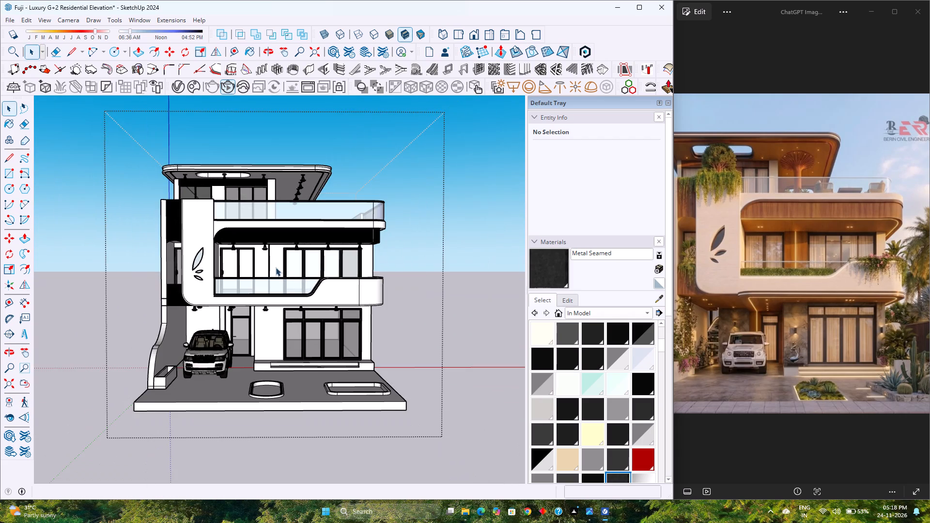
middle_drag(279, 267, 341, 311)
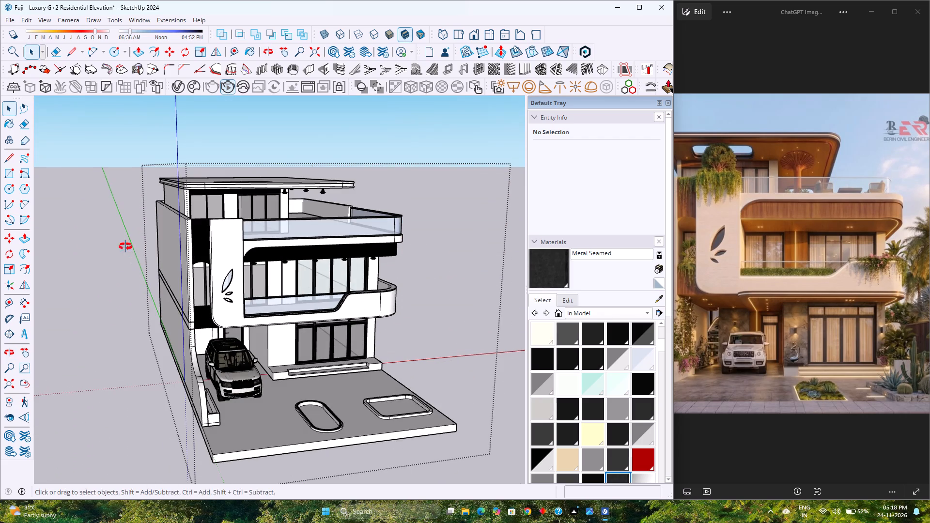
middle_click(125, 246)
scroll(125, 246, down, 4)
scroll(125, 246, up, 5)
middle_drag(199, 275, 279, 257)
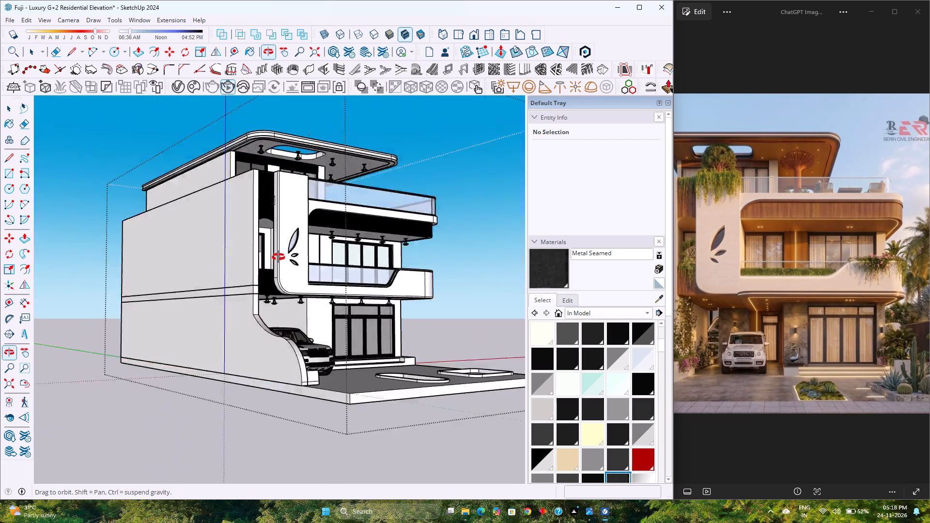
middle_drag(279, 257, 141, 262)
scroll(142, 262, down, 3)
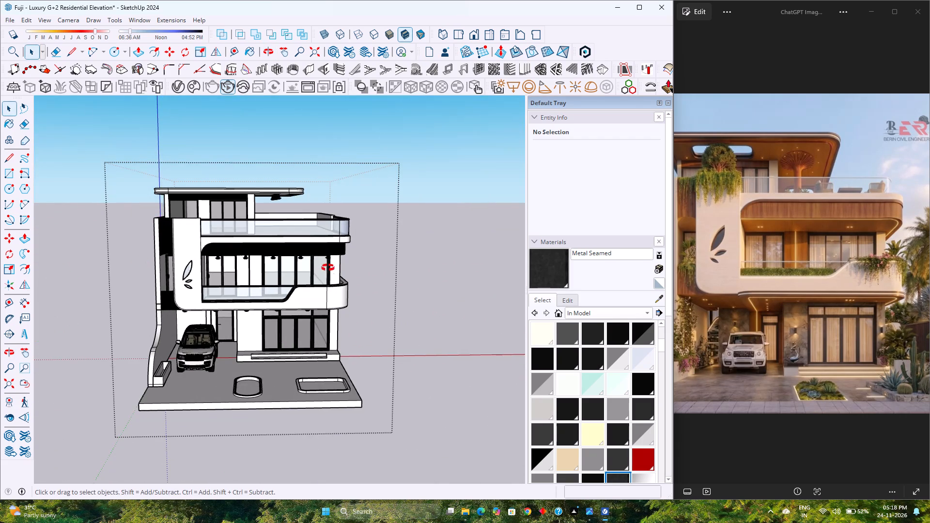
middle_drag(328, 268, 198, 141)
scroll(119, 272, up, 4)
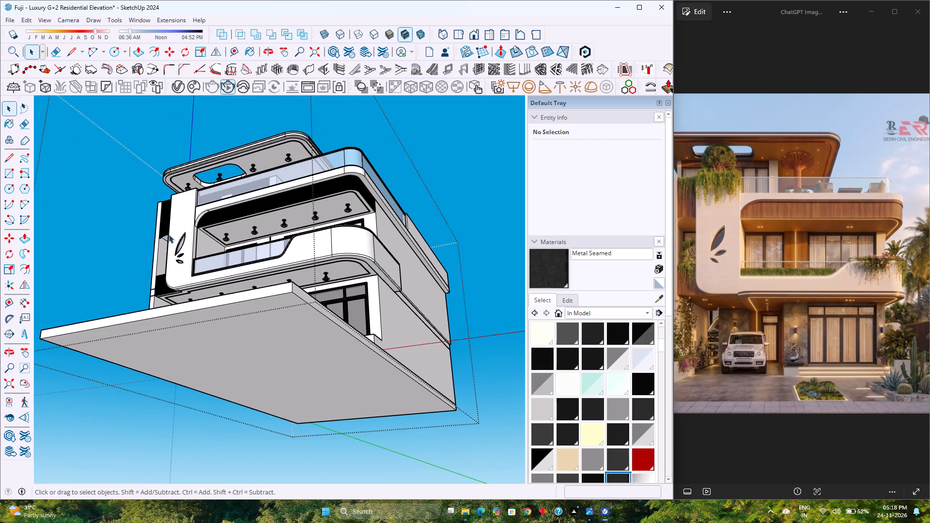
scroll(169, 234, up, 2)
middle_drag(200, 230, 248, 306)
scroll(179, 288, up, 3)
scroll(179, 288, down, 4)
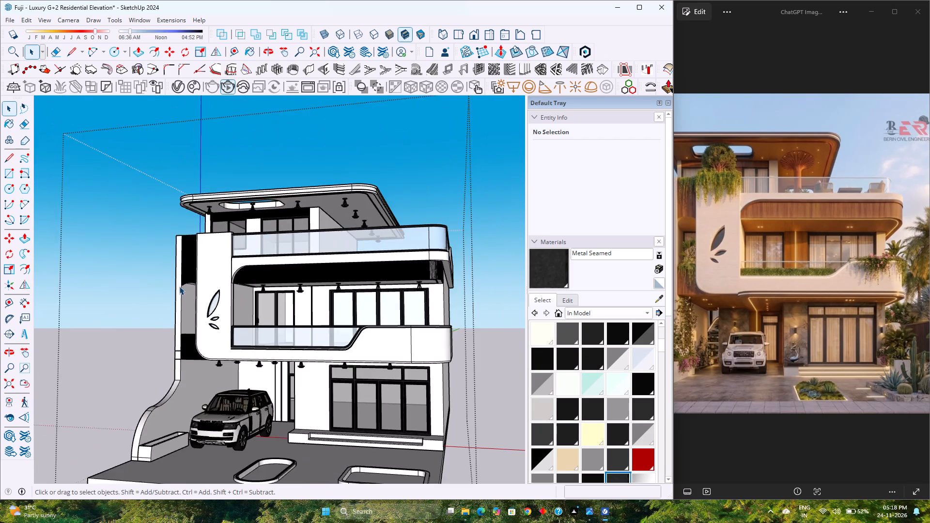
scroll(179, 286, down, 2)
middle_drag(179, 286, 239, 301)
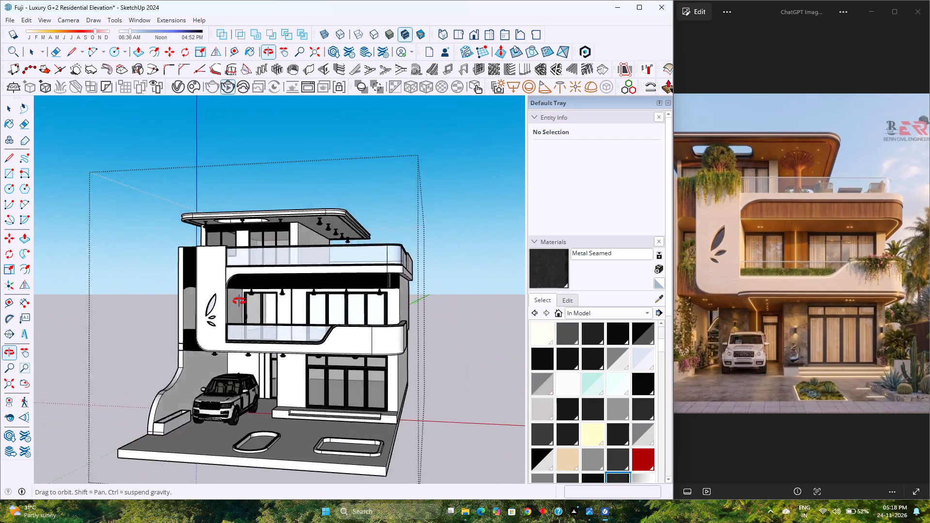
middle_drag(239, 301, 379, 301)
middle_drag(380, 301, 108, 300)
scroll(246, 300, up, 4)
scroll(246, 300, down, 5)
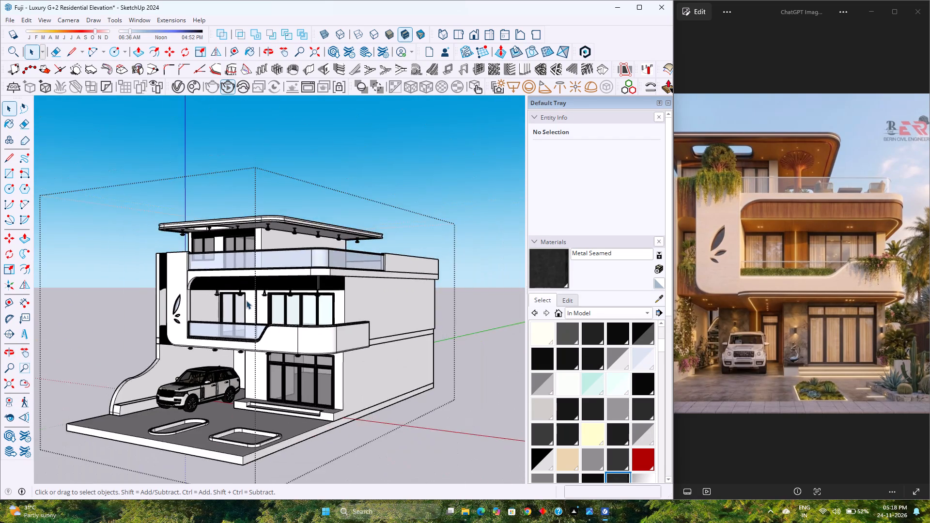
scroll(246, 300, up, 5)
scroll(246, 300, down, 4)
Return to the standard front view and examine the complete front elevation against the reference image.
click(471, 30)
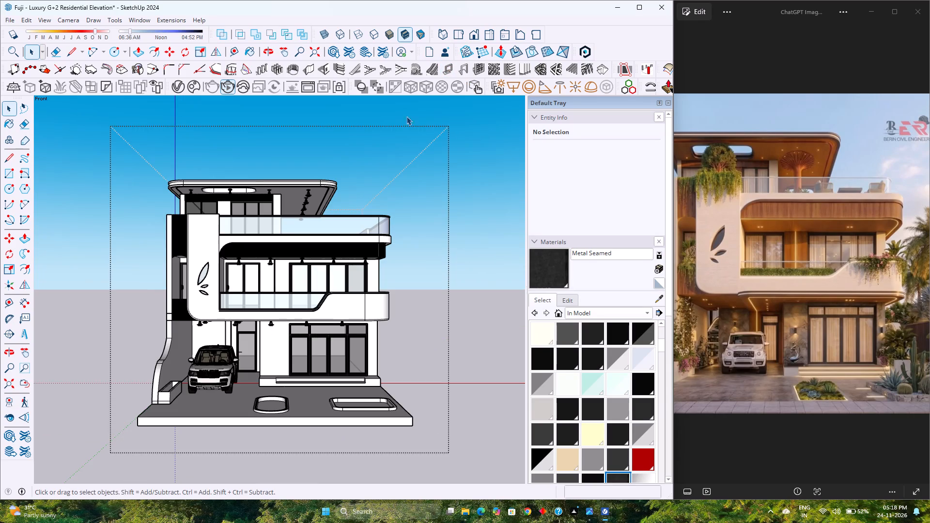
scroll(258, 289, up, 4)
scroll(258, 288, down, 4)
scroll(258, 288, up, 3)
scroll(258, 288, down, 3)
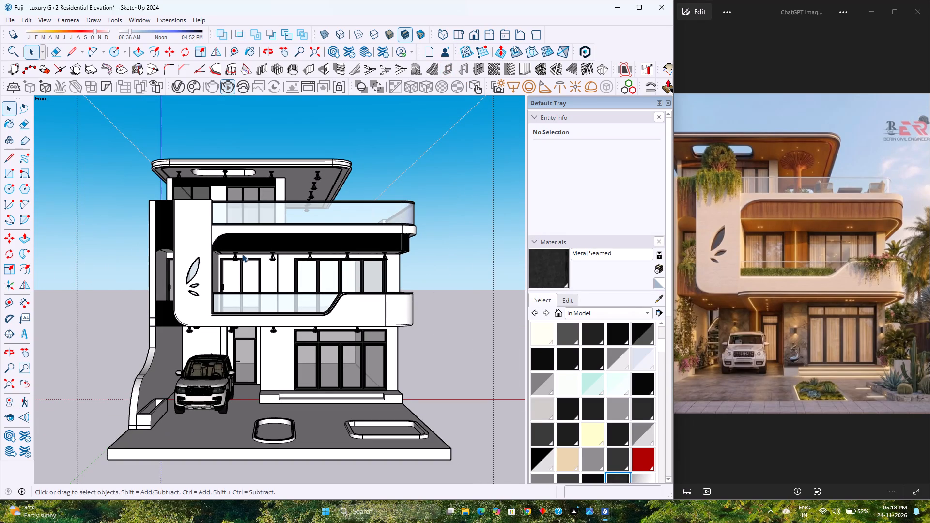
scroll(267, 300, up, 3)
scroll(267, 300, down, 4)
scroll(267, 300, up, 4)
scroll(267, 300, down, 4)
scroll(267, 300, up, 3)
scroll(267, 300, down, 3)
scroll(267, 300, up, 3)
scroll(267, 300, down, 3)
scroll(267, 300, up, 3)
scroll(267, 300, down, 3)
scroll(267, 300, up, 3)
scroll(267, 300, down, 4)
click(474, 36)
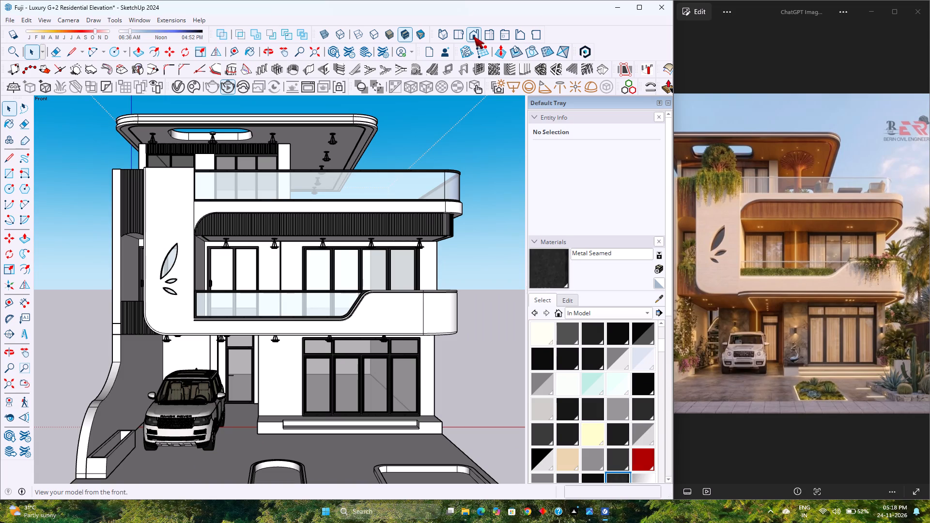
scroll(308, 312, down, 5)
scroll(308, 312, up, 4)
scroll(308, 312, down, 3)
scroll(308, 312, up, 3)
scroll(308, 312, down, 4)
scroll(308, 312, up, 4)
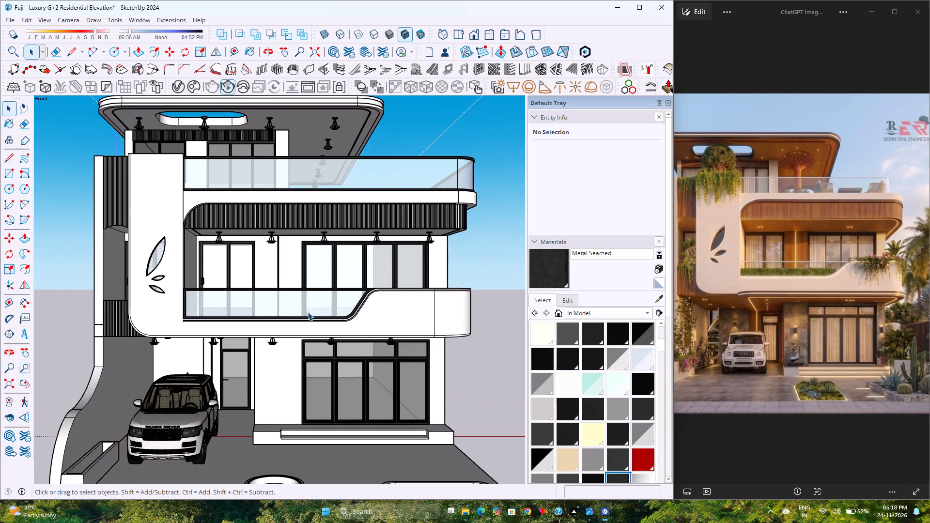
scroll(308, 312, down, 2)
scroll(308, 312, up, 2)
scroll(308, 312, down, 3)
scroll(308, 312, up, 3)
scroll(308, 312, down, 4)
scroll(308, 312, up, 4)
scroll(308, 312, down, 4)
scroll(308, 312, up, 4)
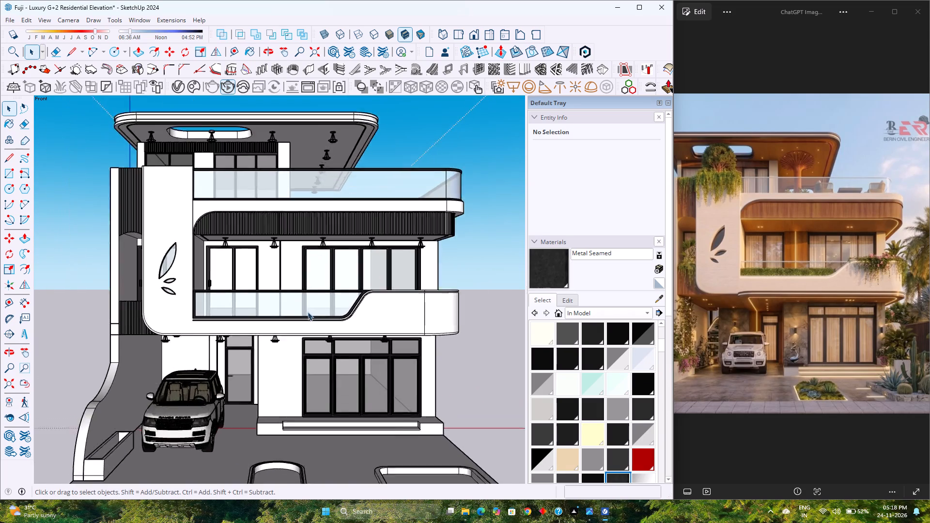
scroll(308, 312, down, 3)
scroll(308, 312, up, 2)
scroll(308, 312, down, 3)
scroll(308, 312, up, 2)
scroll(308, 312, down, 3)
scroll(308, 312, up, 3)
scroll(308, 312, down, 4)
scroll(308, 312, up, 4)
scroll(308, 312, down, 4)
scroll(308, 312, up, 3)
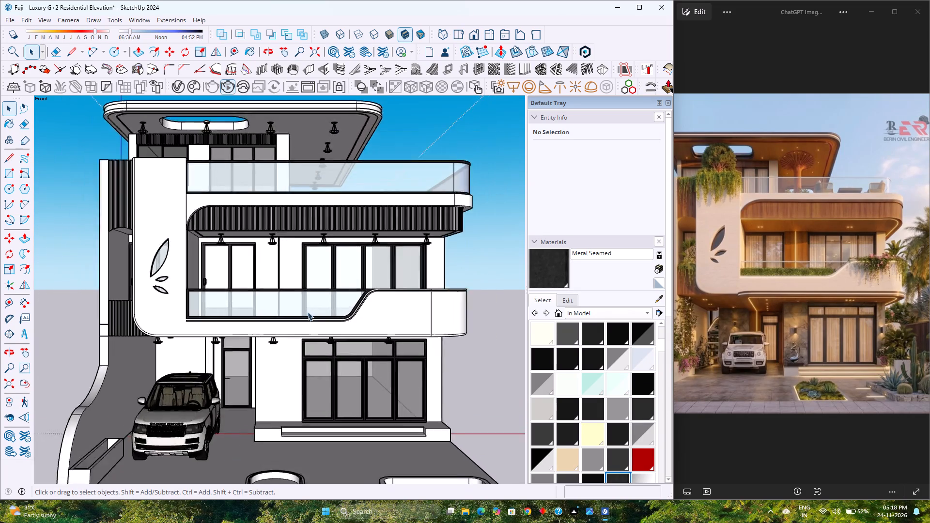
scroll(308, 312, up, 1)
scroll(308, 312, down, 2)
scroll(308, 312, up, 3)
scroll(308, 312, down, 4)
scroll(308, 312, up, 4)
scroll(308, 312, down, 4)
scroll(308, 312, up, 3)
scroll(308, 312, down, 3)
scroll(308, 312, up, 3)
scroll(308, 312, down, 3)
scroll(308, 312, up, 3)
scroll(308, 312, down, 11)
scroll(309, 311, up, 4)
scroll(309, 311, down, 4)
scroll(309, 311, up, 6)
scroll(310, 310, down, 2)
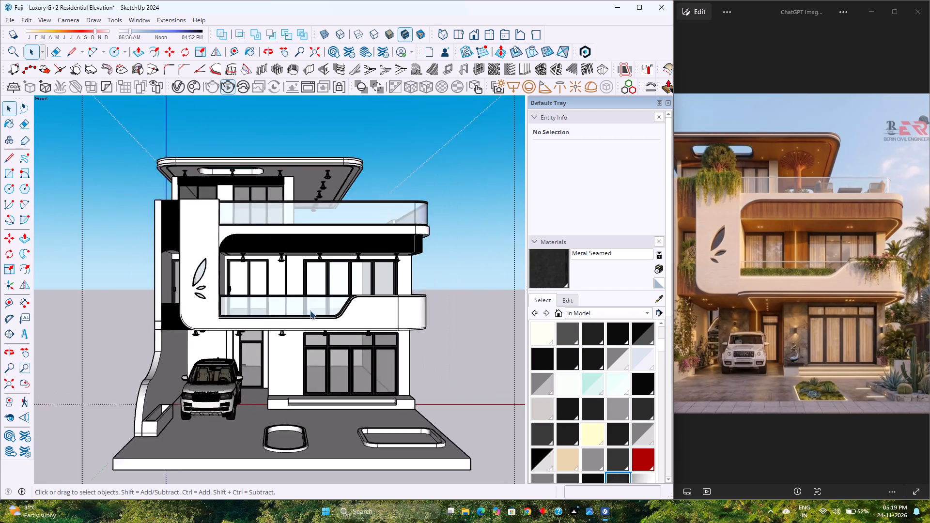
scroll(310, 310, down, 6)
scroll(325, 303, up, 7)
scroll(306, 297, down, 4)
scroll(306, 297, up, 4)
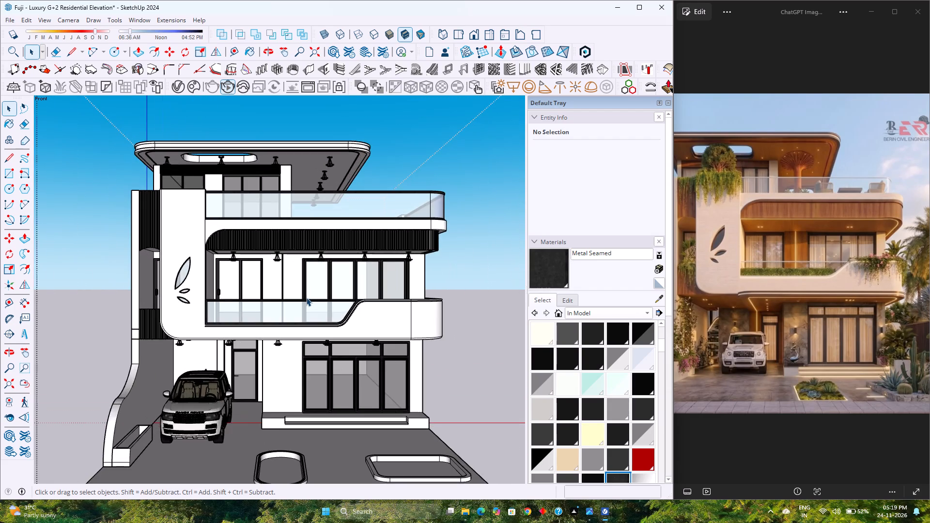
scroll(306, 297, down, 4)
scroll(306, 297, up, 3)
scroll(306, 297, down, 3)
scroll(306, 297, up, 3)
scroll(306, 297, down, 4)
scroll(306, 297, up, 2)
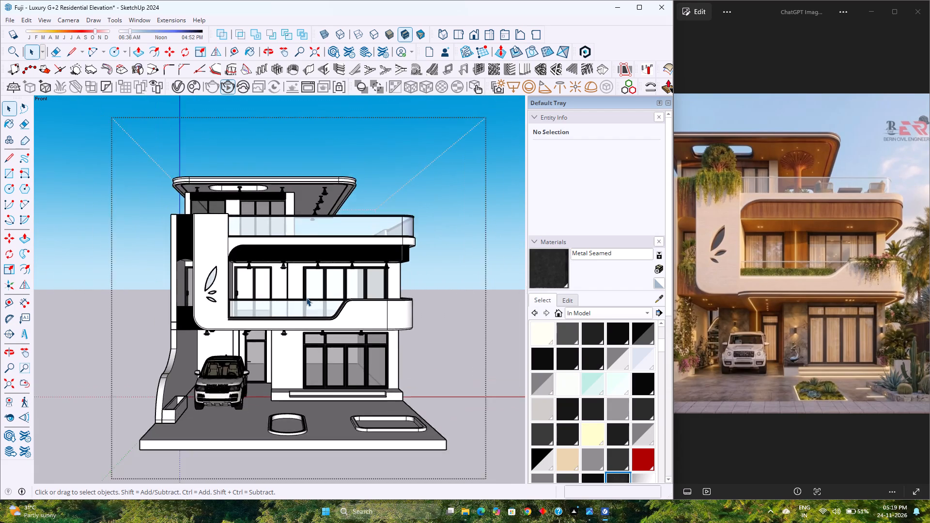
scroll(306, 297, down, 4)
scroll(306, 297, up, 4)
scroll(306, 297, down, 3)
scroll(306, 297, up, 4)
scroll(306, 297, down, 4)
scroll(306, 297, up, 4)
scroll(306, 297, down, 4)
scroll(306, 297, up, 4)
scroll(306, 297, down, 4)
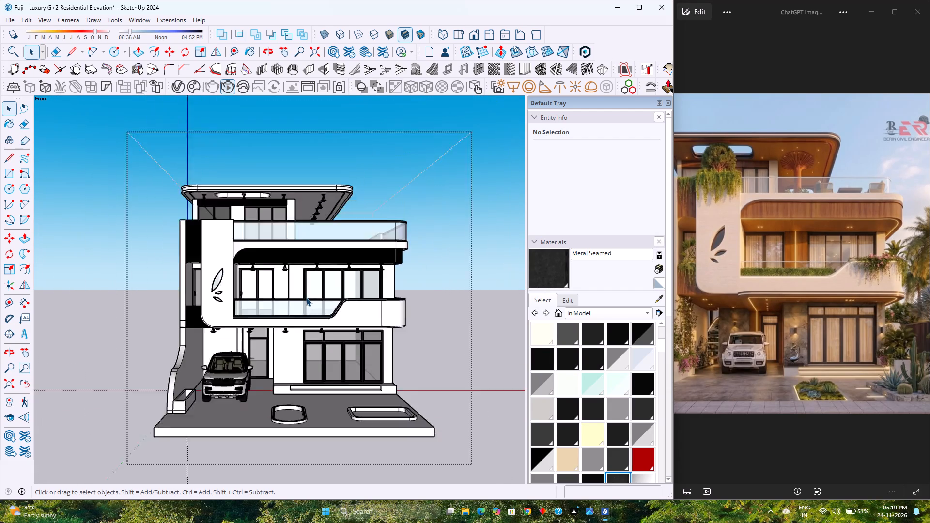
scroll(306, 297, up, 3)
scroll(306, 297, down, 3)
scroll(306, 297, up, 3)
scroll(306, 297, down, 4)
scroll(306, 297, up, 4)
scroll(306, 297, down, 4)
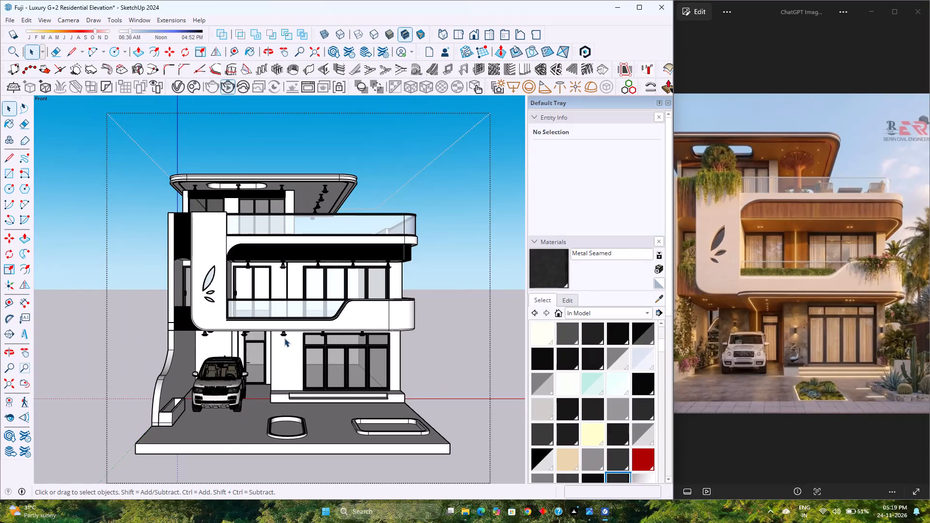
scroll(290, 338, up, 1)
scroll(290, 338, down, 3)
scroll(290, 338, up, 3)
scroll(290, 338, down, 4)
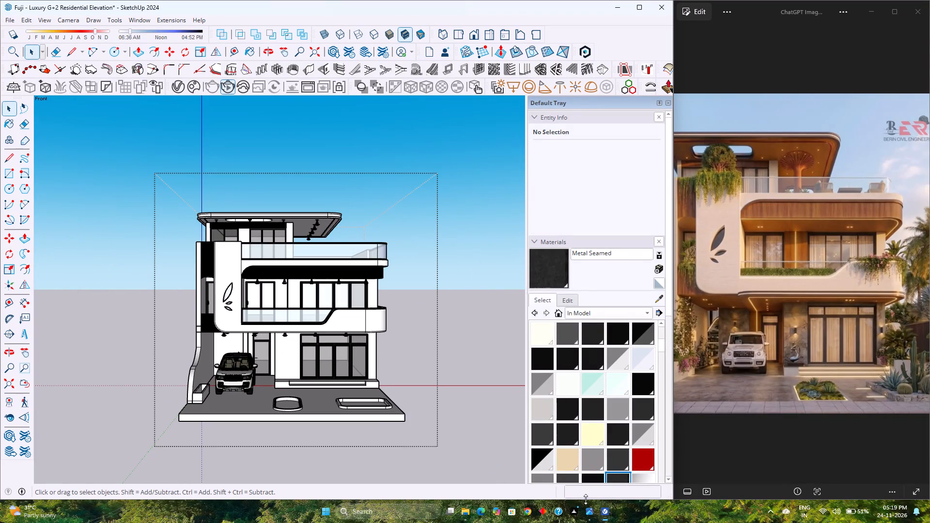
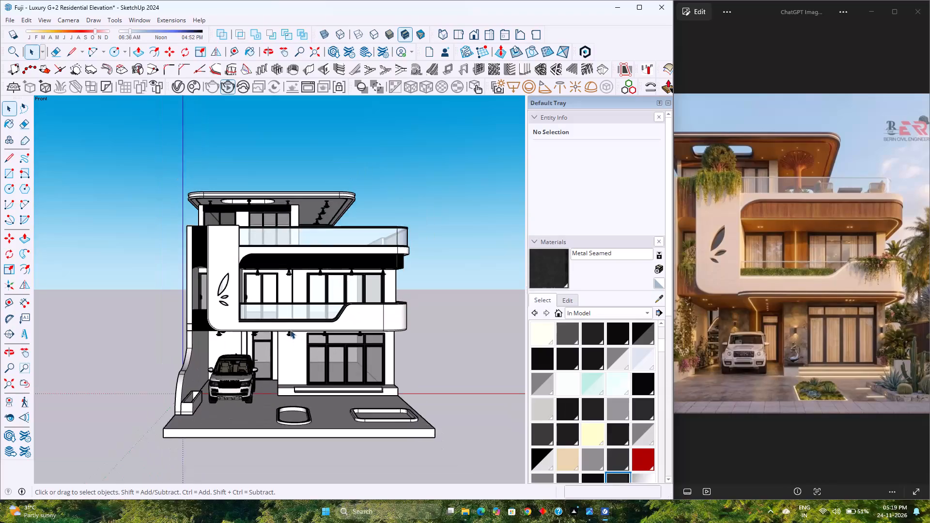
Examine the front elevation from a slightly lower angle, including the roof slab's underside, balcony soffits and carport, against the reference image.
scroll(311, 336, up, 4)
scroll(309, 342, down, 2)
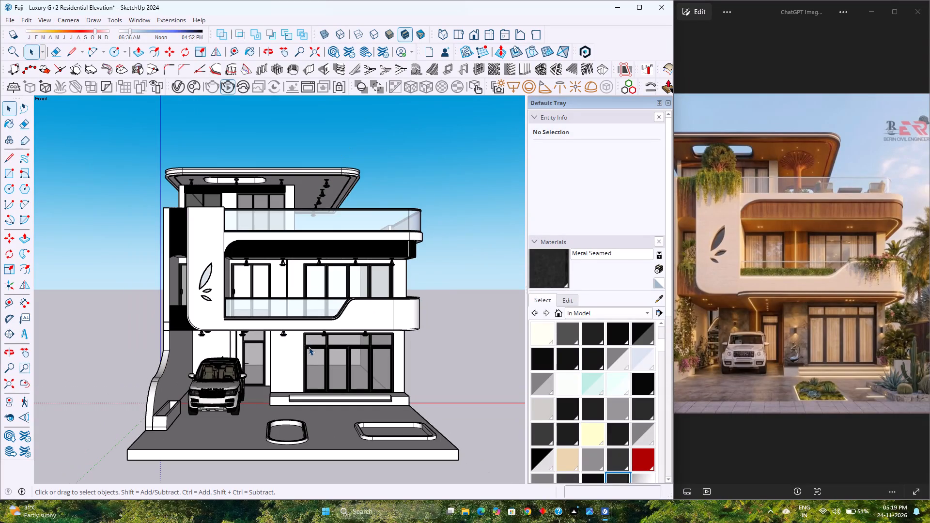
middle_click(309, 350)
scroll(307, 343, down, 2)
scroll(304, 359, up, 2)
middle_drag(304, 359, 303, 349)
scroll(303, 347, down, 2)
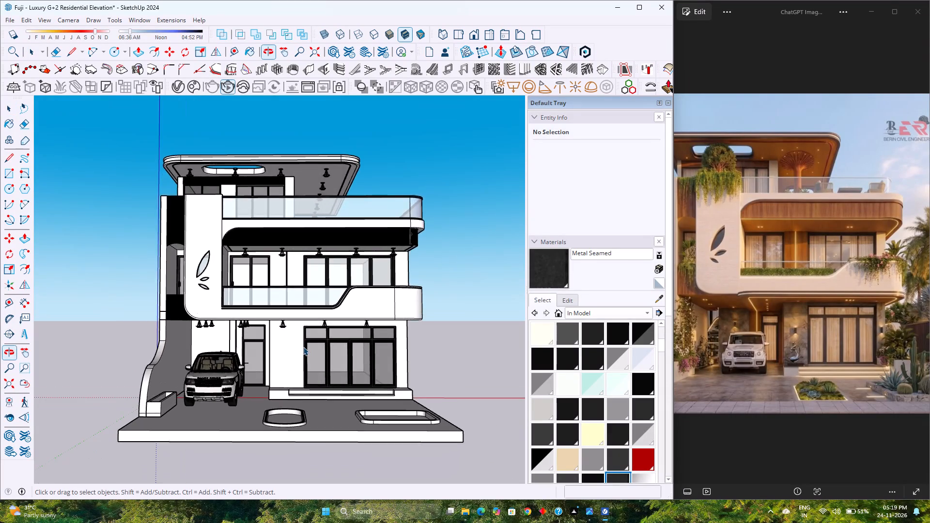
scroll(303, 347, down, 2)
scroll(303, 347, up, 4)
scroll(303, 347, down, 3)
scroll(303, 347, up, 4)
scroll(303, 345, down, 4)
scroll(303, 345, up, 4)
scroll(303, 345, down, 4)
scroll(303, 345, up, 4)
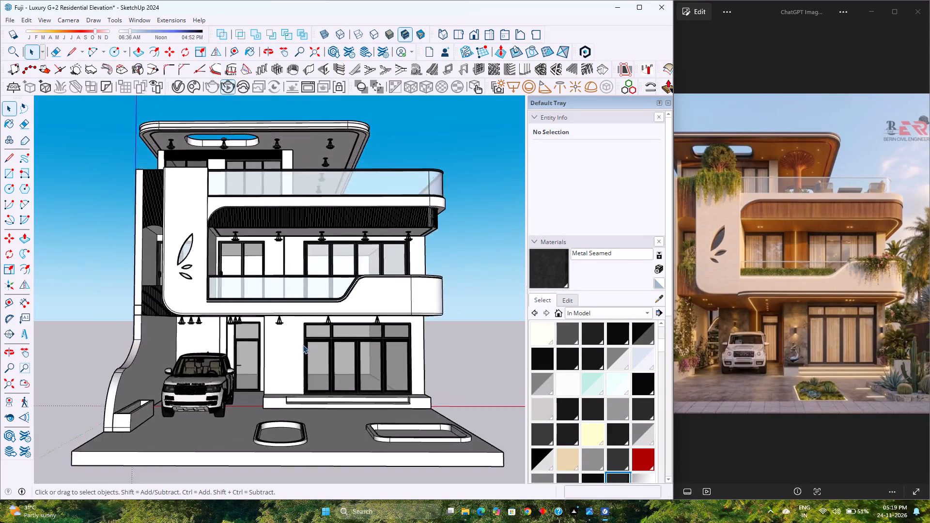
scroll(303, 345, down, 4)
scroll(303, 345, up, 4)
scroll(303, 345, down, 4)
scroll(303, 345, up, 3)
scroll(303, 345, down, 4)
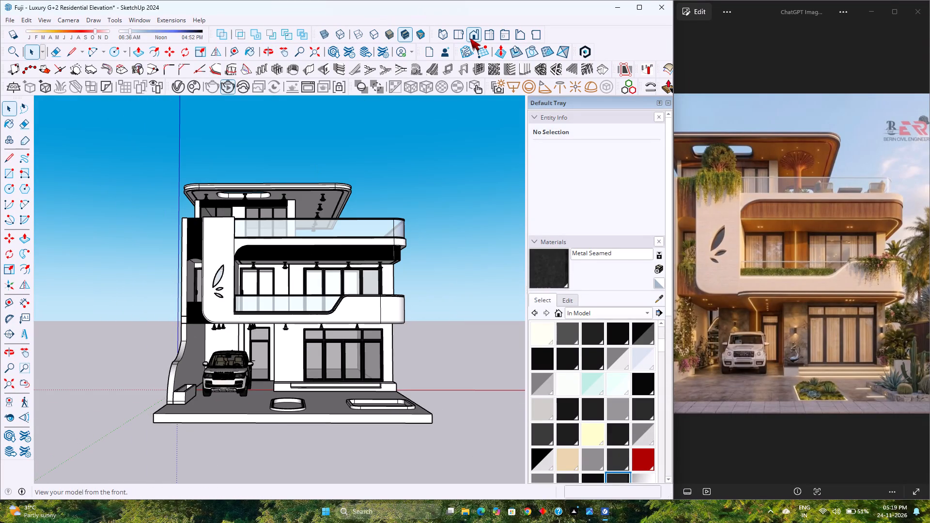
Return to the standard front view and examine the building's overall proportions against the reference image.
click(475, 38)
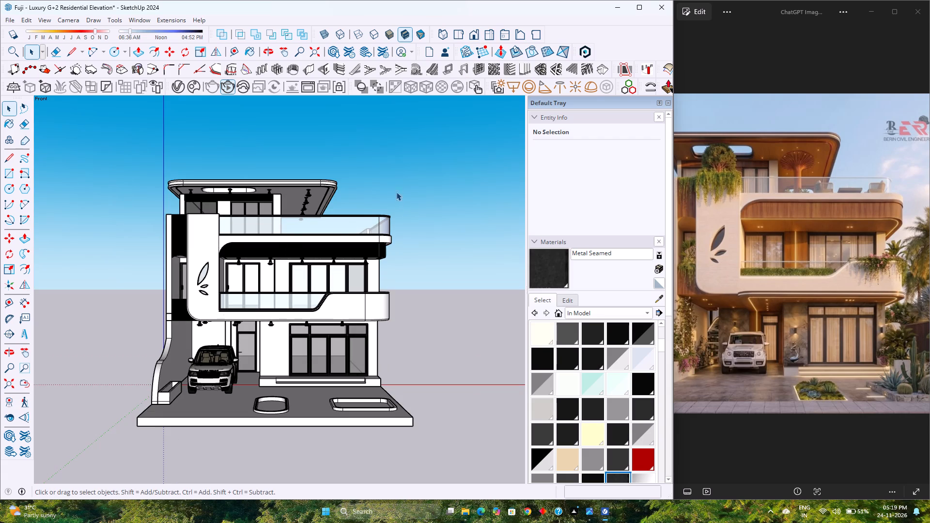
scroll(279, 308, down, 4)
scroll(278, 307, up, 3)
scroll(278, 306, down, 4)
scroll(277, 303, up, 2)
scroll(276, 301, down, 5)
scroll(274, 297, up, 5)
scroll(274, 297, down, 5)
scroll(274, 297, up, 3)
scroll(274, 296, down, 4)
scroll(274, 296, up, 4)
scroll(274, 295, down, 4)
scroll(274, 295, up, 4)
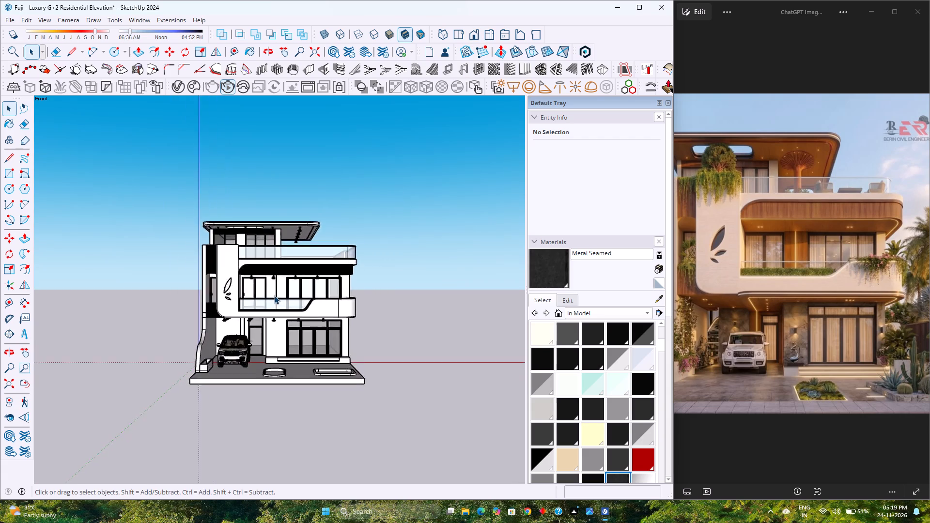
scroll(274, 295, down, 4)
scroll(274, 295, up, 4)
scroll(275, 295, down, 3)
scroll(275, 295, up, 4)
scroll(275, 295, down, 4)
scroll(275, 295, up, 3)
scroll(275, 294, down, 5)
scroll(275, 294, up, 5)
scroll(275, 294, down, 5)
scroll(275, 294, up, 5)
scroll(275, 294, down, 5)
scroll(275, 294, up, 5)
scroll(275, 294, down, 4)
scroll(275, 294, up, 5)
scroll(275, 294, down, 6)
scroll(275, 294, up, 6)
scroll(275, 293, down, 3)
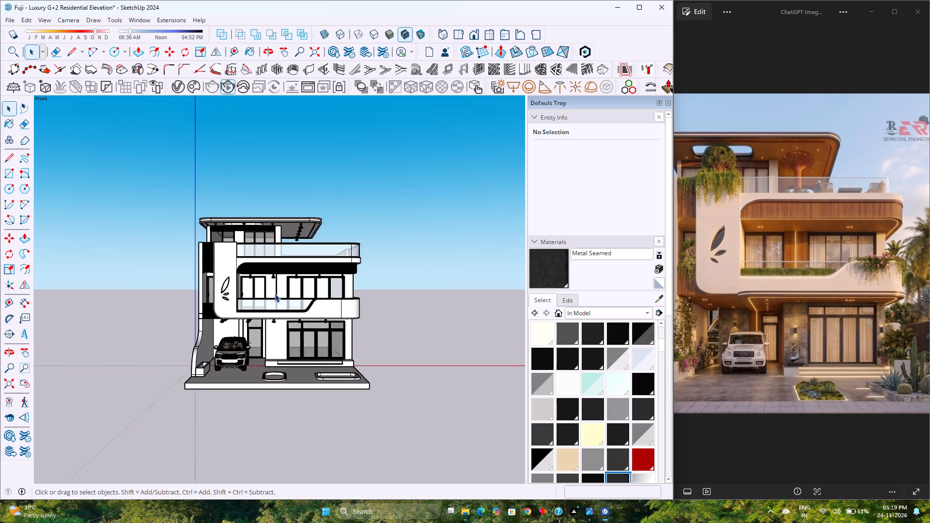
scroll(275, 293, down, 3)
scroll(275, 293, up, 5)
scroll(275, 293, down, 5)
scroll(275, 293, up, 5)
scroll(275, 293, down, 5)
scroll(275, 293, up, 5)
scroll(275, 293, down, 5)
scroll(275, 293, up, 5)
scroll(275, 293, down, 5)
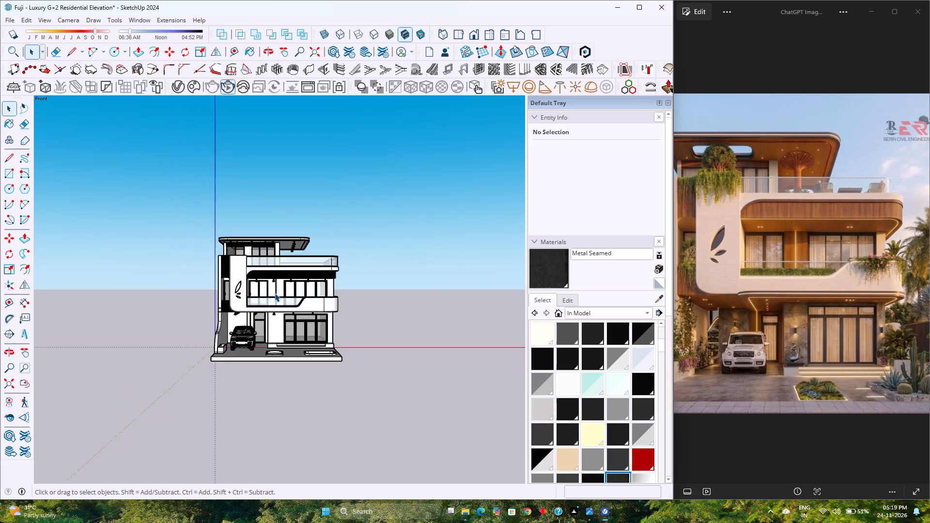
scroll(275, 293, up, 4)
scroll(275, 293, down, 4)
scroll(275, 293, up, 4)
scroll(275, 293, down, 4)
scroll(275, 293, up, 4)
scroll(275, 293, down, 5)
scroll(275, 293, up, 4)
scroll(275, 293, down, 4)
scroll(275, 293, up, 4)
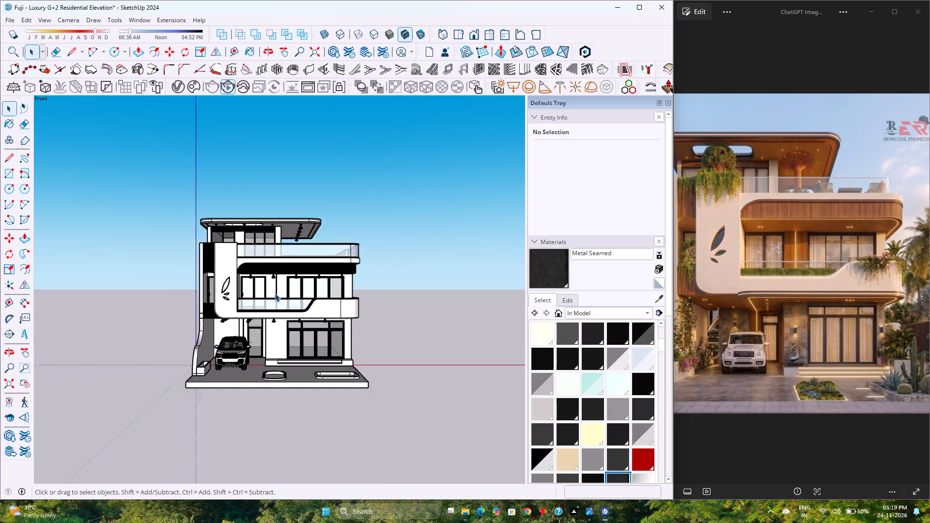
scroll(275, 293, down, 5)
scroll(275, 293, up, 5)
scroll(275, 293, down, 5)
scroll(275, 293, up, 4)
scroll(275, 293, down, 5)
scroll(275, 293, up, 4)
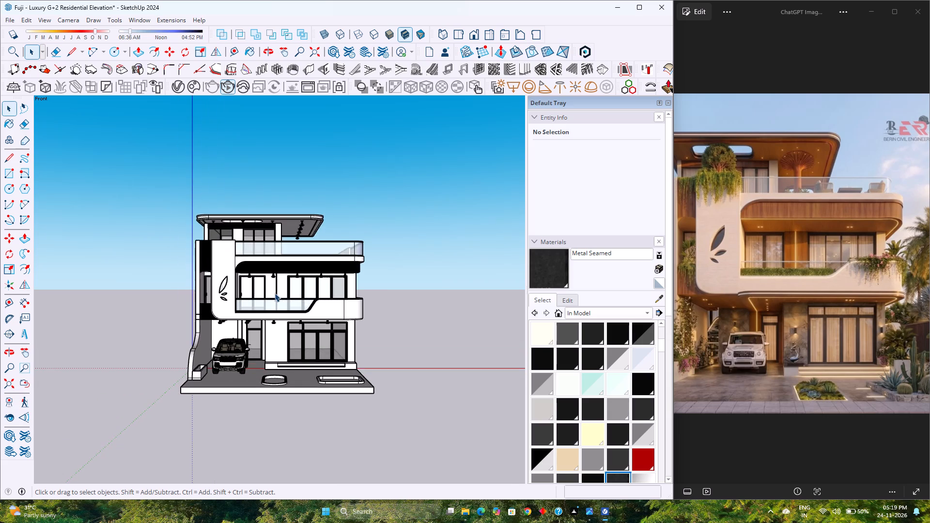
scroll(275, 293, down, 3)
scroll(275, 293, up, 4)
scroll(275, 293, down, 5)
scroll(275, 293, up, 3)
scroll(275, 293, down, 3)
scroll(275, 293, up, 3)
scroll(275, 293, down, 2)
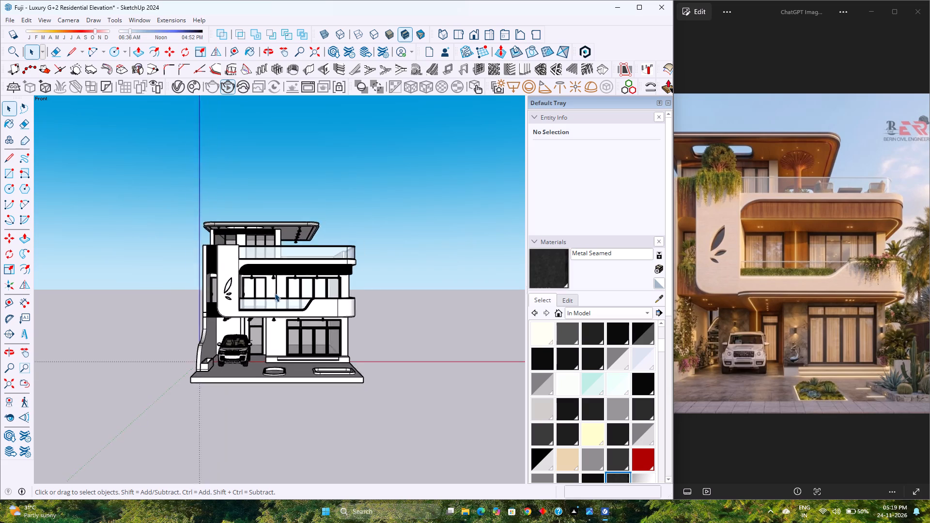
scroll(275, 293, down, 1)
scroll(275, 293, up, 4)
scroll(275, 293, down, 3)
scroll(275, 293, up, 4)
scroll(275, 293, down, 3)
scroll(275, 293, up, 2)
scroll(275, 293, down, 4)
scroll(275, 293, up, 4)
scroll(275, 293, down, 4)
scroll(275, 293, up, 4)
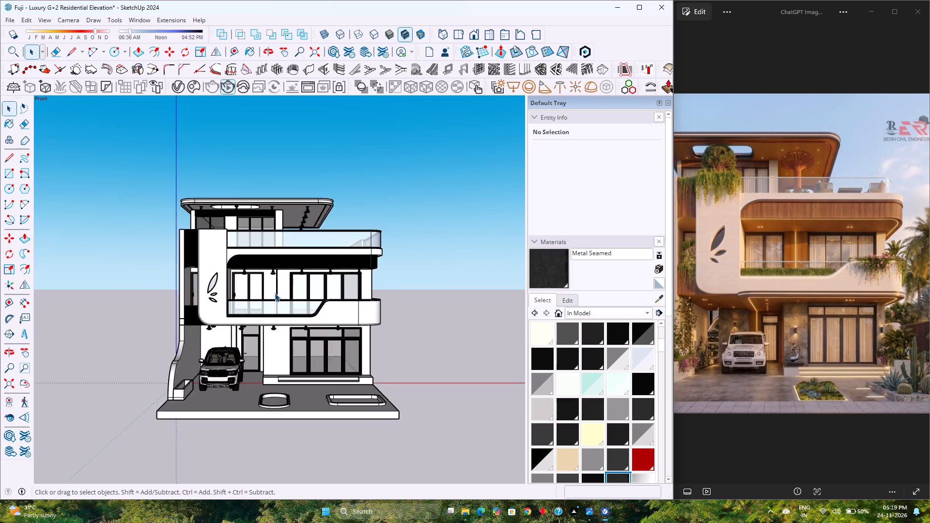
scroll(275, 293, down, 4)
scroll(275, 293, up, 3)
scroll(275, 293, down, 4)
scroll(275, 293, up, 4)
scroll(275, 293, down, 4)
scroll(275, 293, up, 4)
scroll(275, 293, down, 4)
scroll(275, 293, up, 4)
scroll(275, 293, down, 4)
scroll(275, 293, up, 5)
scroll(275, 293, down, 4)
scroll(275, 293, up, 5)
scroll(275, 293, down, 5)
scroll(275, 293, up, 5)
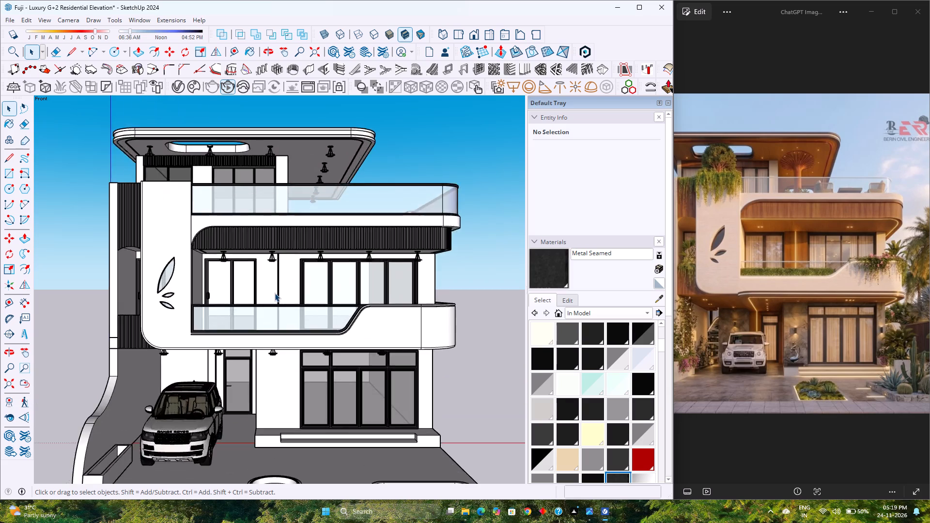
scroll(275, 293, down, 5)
Restore the standard front view and examine the balconies, fluted cladding, glazing, carport and forecourt planters against the reference image.
click(476, 33)
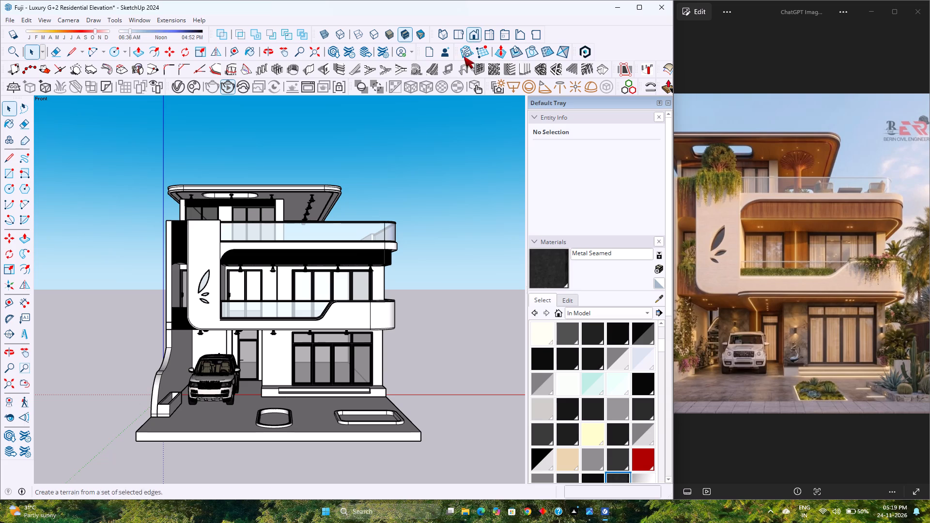
scroll(277, 362, up, 1)
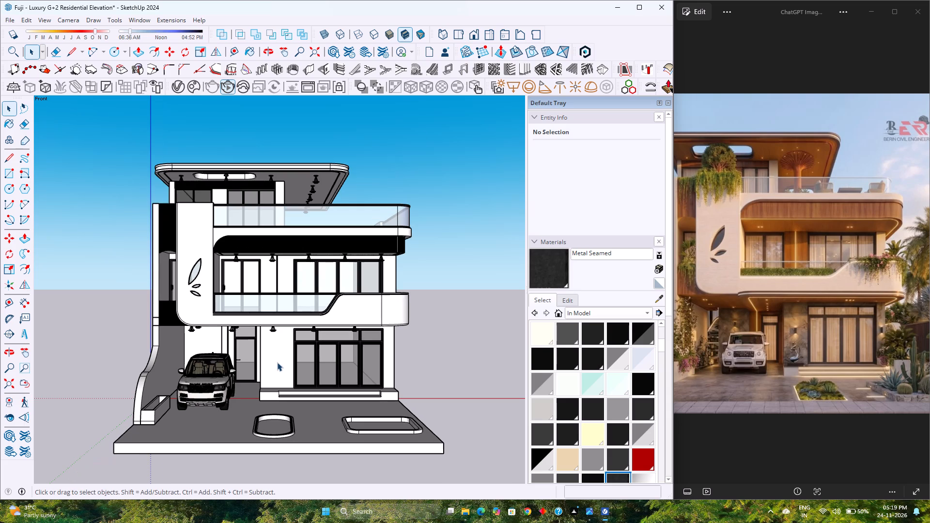
scroll(267, 403, up, 2)
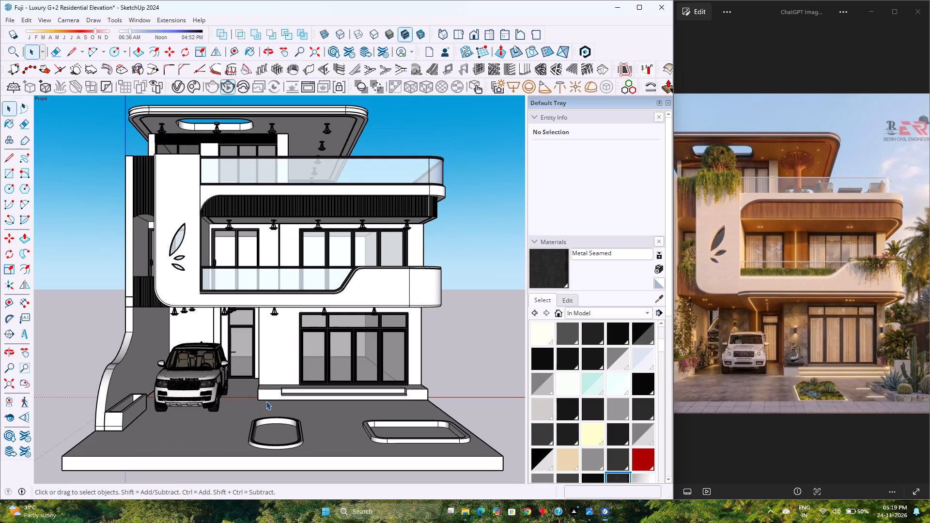
scroll(279, 280, down, 1)
scroll(279, 280, up, 1)
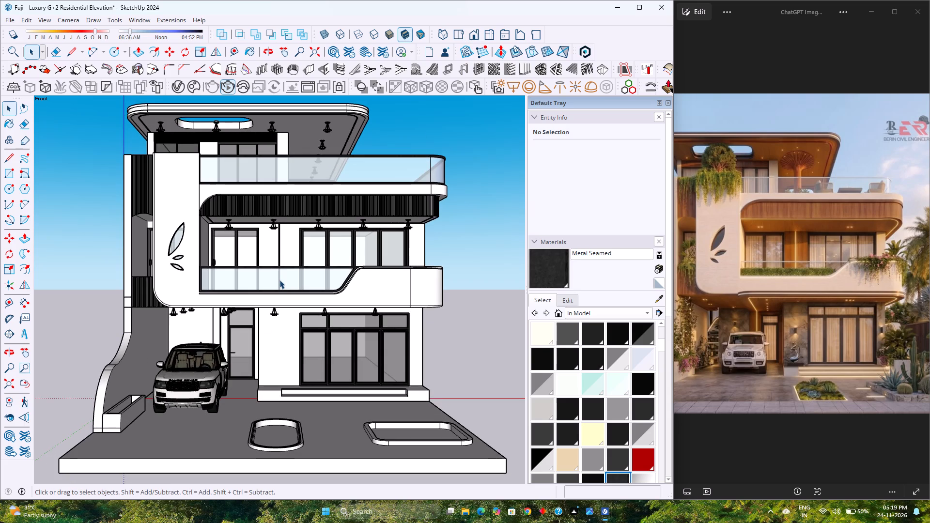
scroll(279, 280, down, 1)
scroll(279, 280, up, 1)
scroll(279, 280, down, 1)
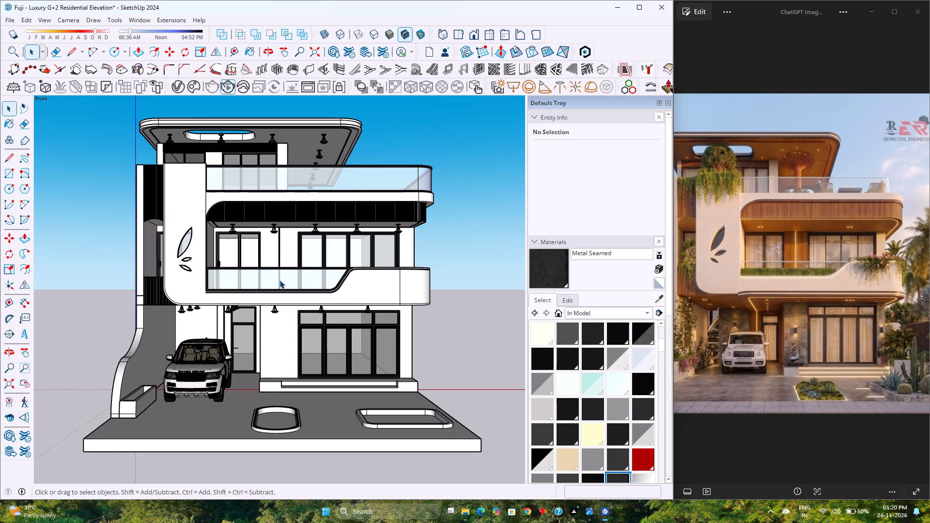
scroll(279, 280, up, 1)
scroll(279, 280, down, 1)
scroll(279, 280, up, 1)
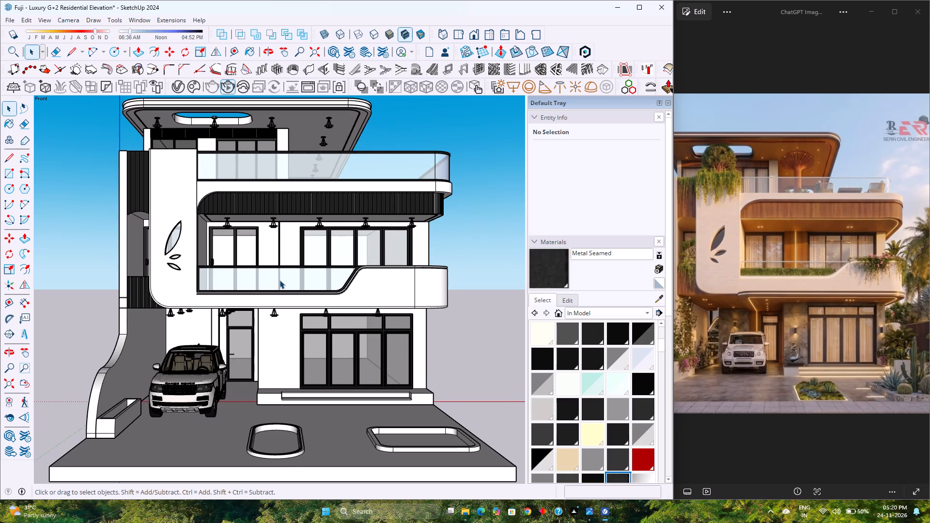
scroll(279, 280, down, 1)
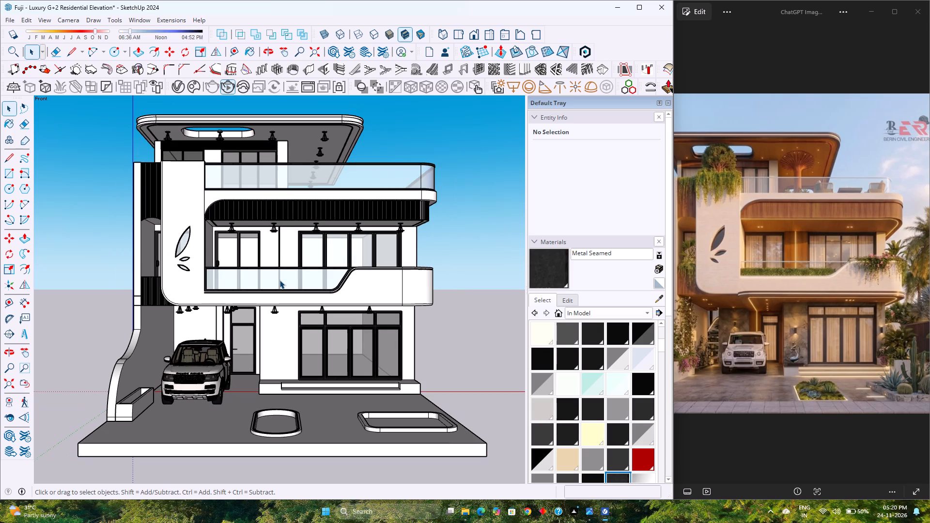
scroll(279, 280, up, 1)
scroll(279, 280, down, 1)
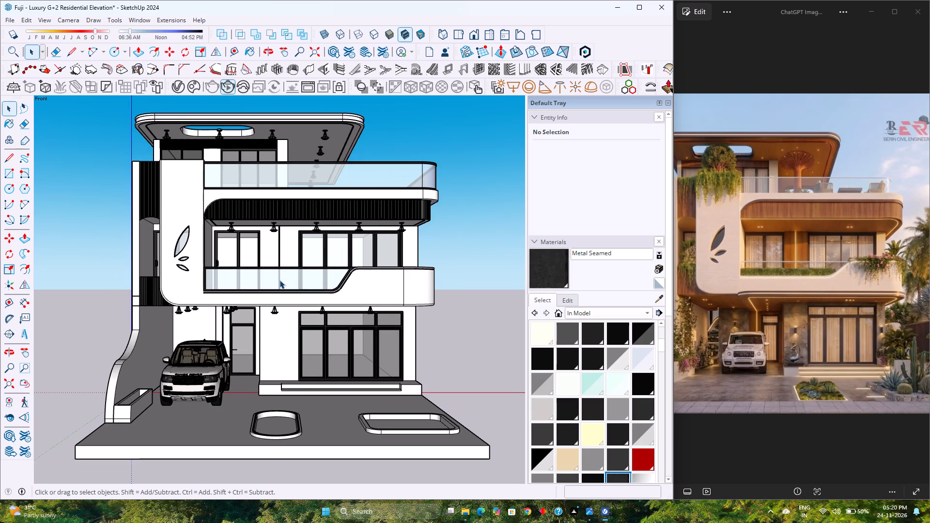
scroll(279, 280, up, 1)
scroll(279, 280, down, 1)
scroll(279, 280, up, 1)
scroll(279, 280, down, 1)
scroll(279, 280, up, 1)
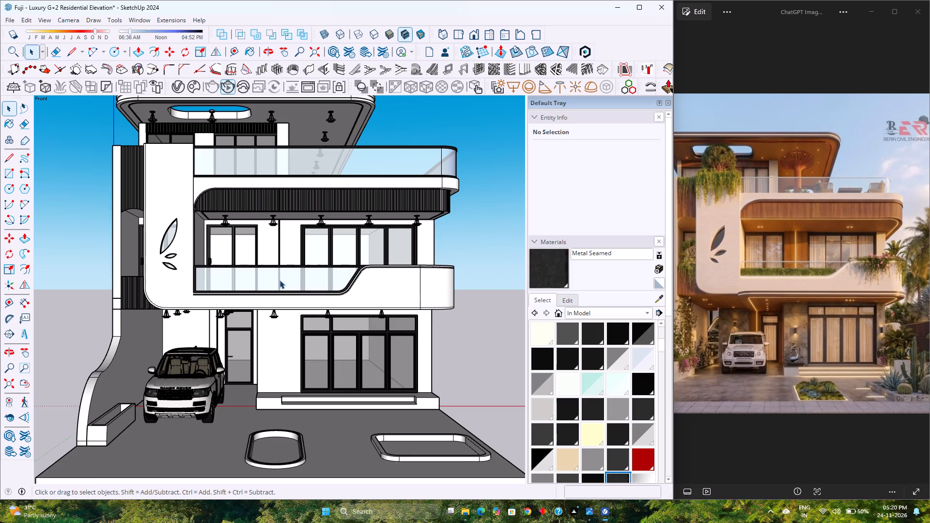
scroll(279, 280, down, 1)
scroll(279, 280, up, 1)
scroll(279, 280, down, 1)
scroll(279, 280, up, 1)
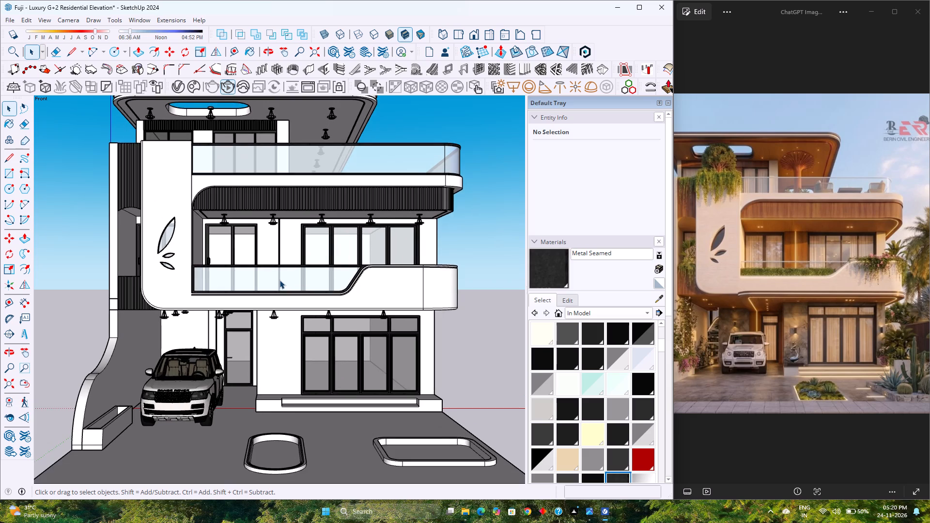
scroll(279, 280, down, 1)
scroll(279, 280, up, 1)
scroll(279, 280, down, 1)
scroll(279, 280, up, 1)
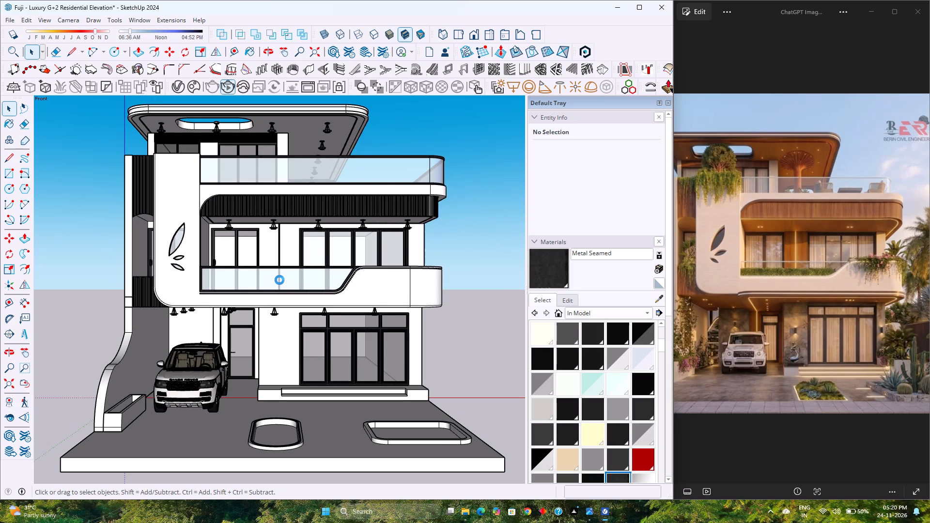
scroll(279, 280, down, 1)
scroll(280, 279, up, 1)
scroll(280, 279, down, 1)
scroll(280, 279, up, 1)
scroll(280, 279, down, 1)
scroll(280, 279, up, 1)
scroll(280, 279, down, 1)
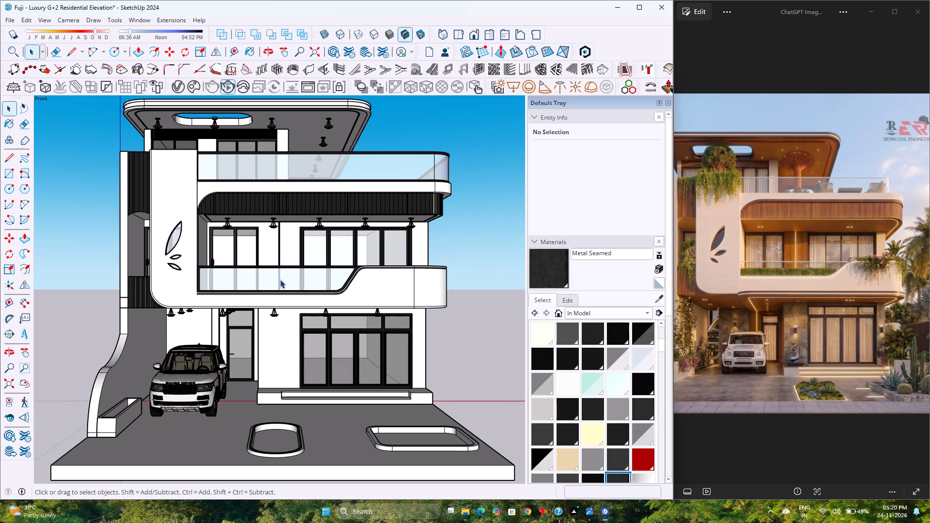
scroll(280, 279, up, 1)
scroll(280, 279, down, 1)
scroll(280, 279, up, 1)
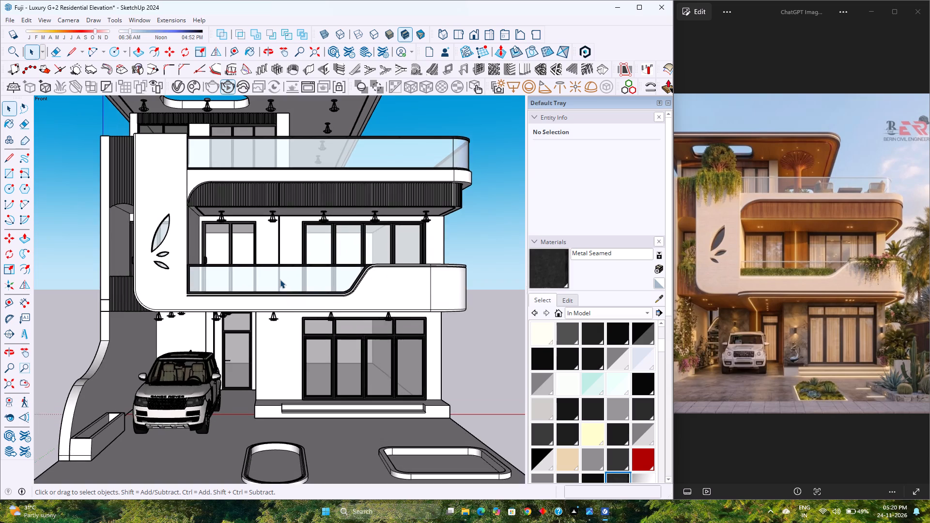
scroll(280, 279, down, 1)
scroll(280, 279, up, 1)
scroll(280, 279, down, 2)
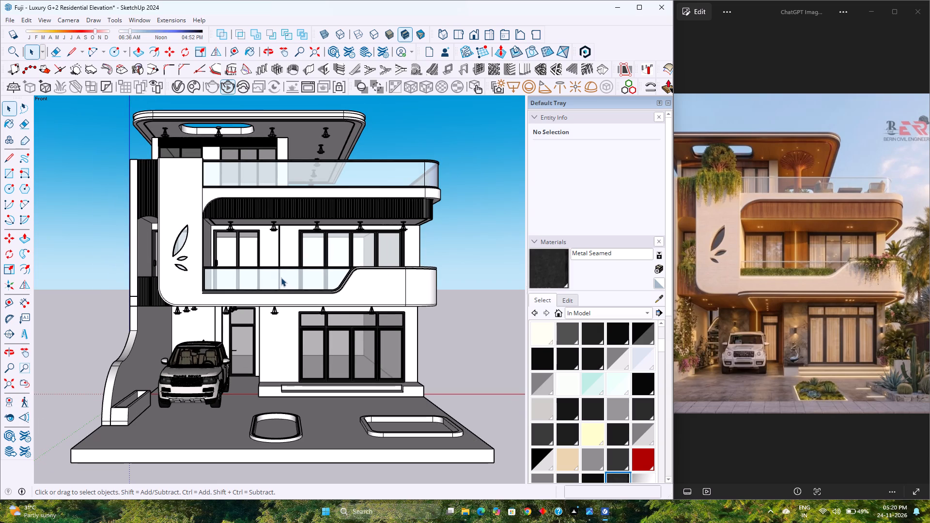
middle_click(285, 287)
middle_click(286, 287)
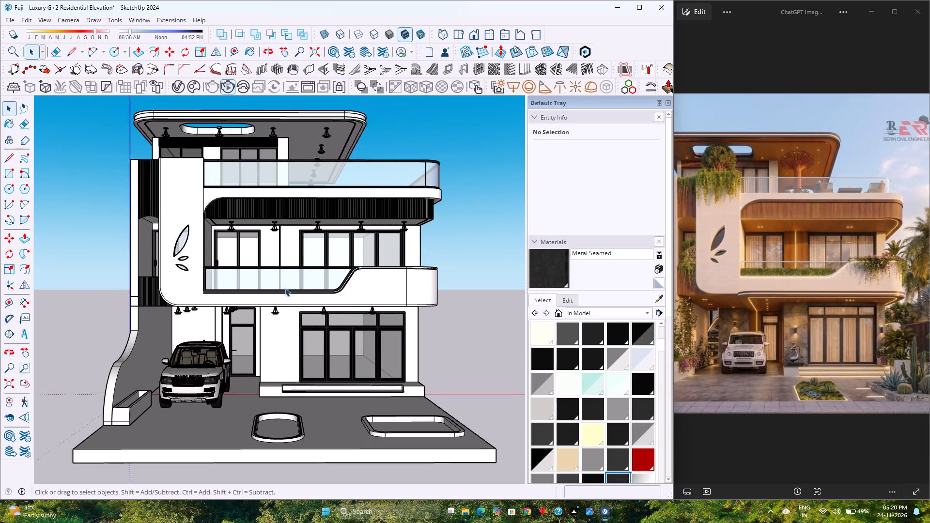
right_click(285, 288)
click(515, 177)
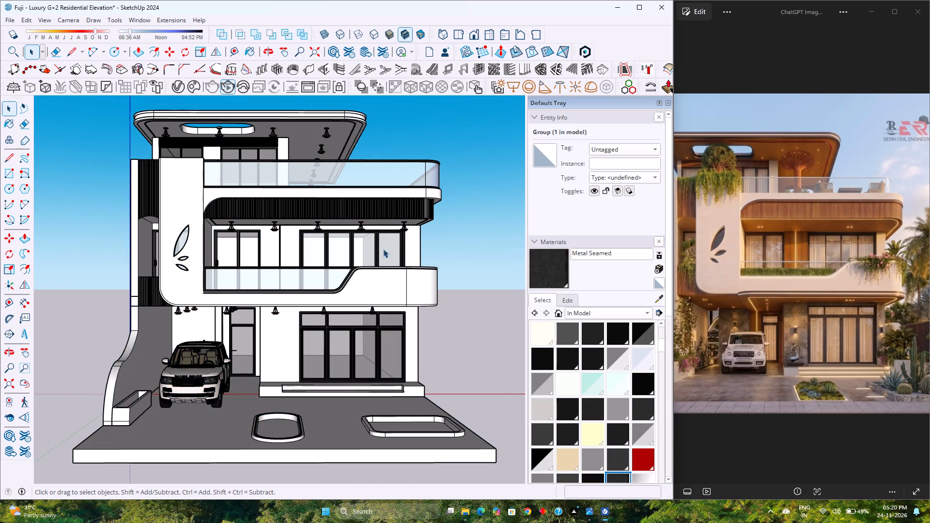
Fit the whole model in view and examine the complete front elevation against the reference image.
click(8, 385)
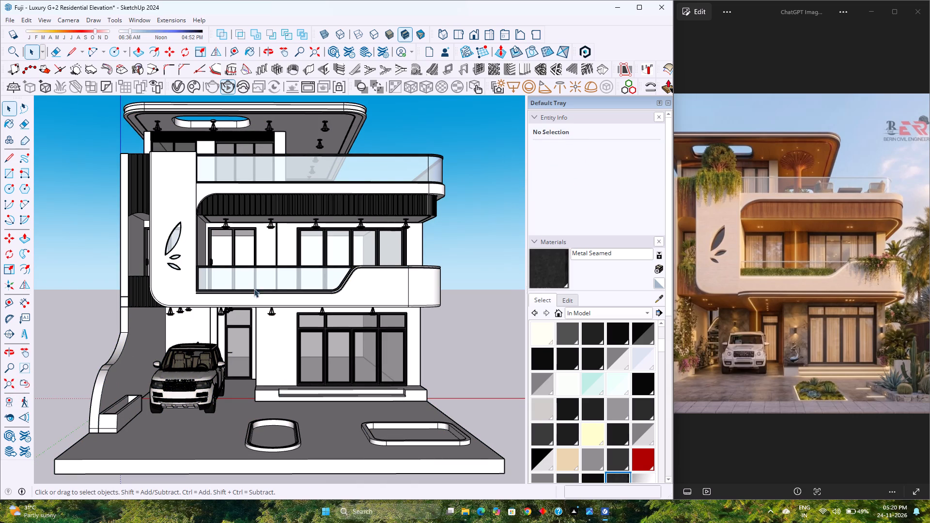
scroll(285, 298, down, 1)
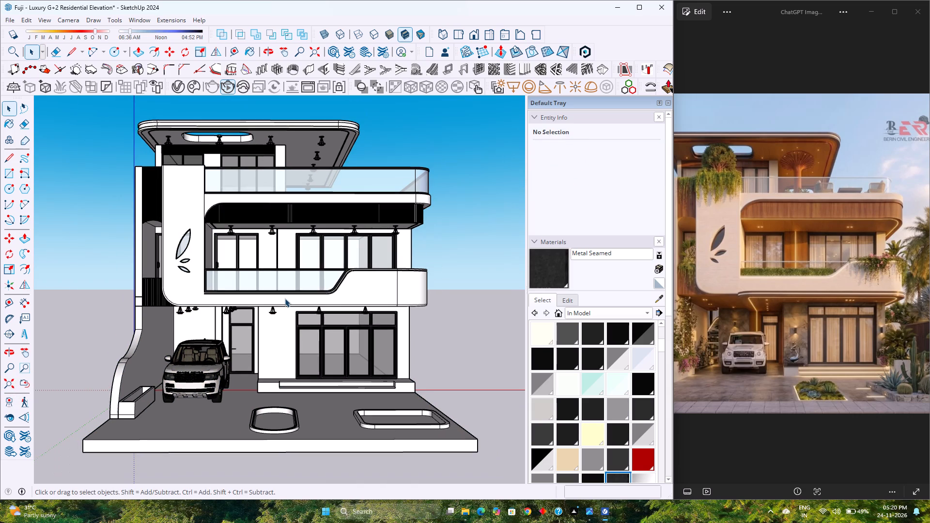
scroll(285, 298, up, 2)
scroll(285, 298, down, 2)
scroll(285, 298, up, 1)
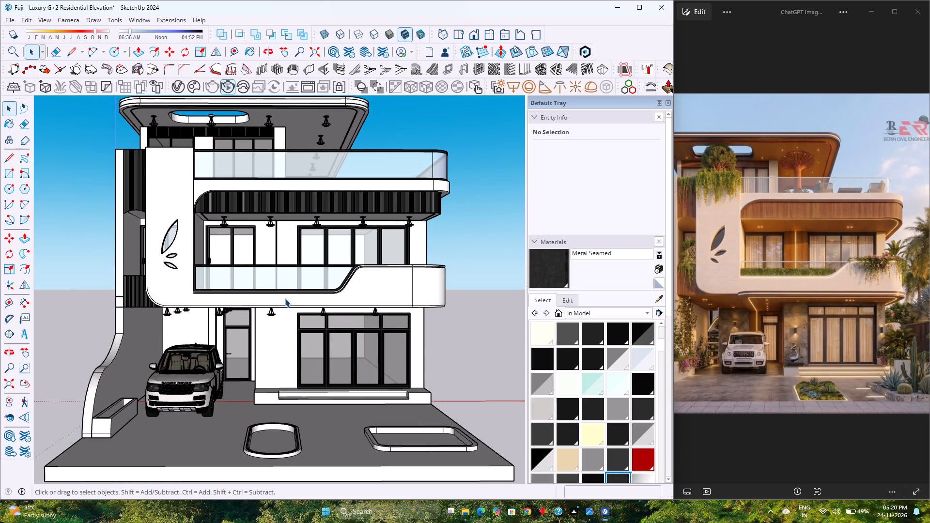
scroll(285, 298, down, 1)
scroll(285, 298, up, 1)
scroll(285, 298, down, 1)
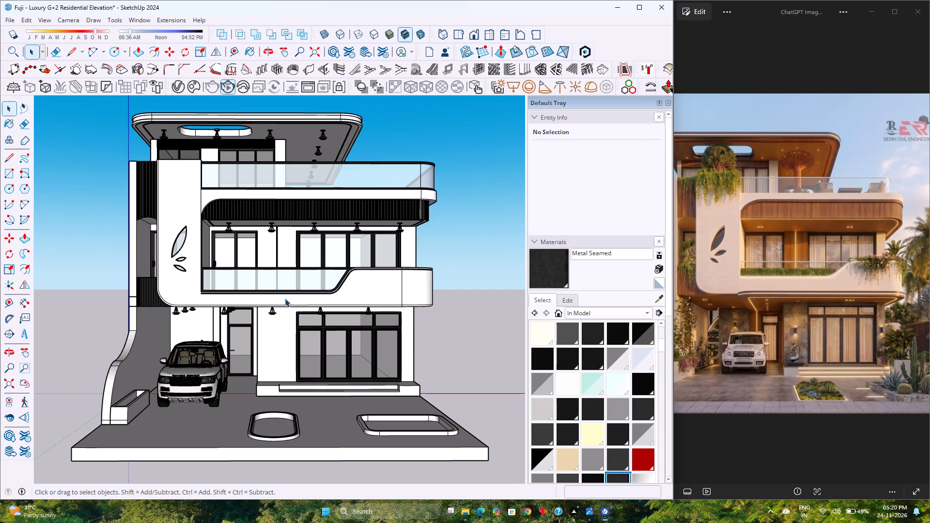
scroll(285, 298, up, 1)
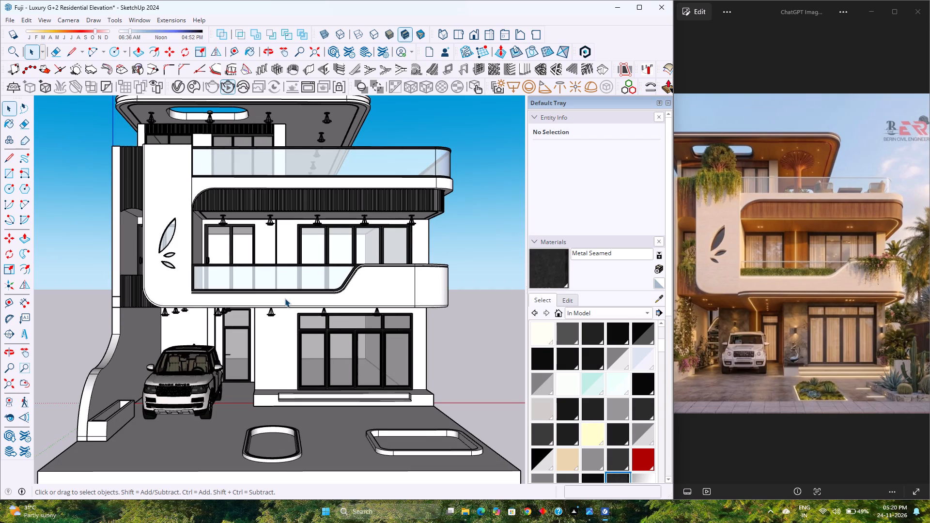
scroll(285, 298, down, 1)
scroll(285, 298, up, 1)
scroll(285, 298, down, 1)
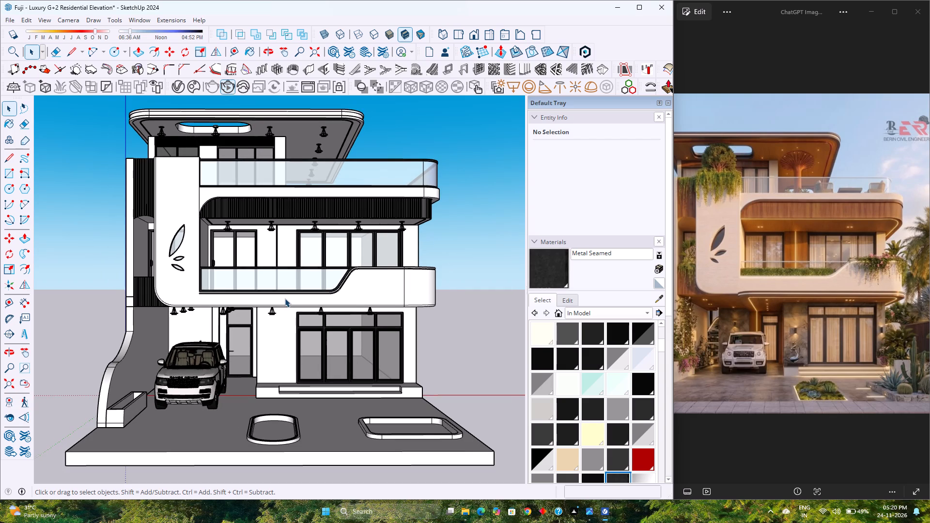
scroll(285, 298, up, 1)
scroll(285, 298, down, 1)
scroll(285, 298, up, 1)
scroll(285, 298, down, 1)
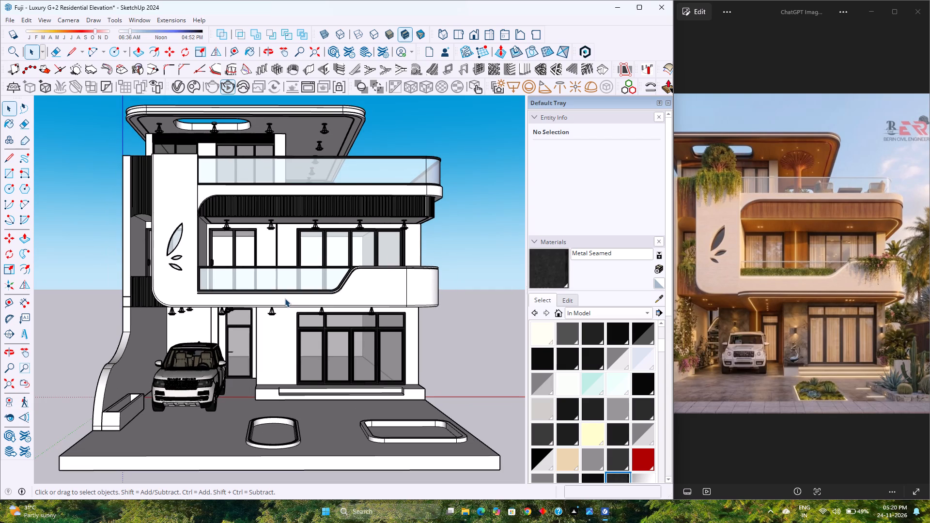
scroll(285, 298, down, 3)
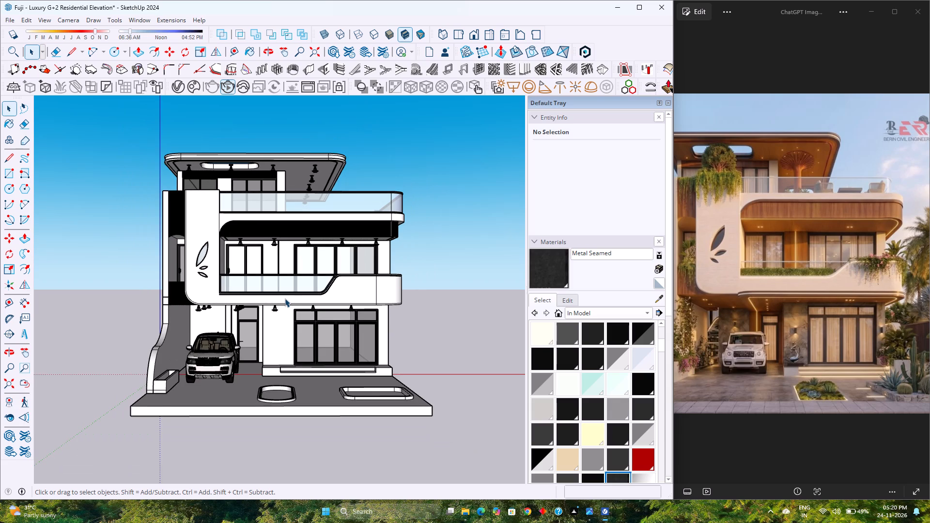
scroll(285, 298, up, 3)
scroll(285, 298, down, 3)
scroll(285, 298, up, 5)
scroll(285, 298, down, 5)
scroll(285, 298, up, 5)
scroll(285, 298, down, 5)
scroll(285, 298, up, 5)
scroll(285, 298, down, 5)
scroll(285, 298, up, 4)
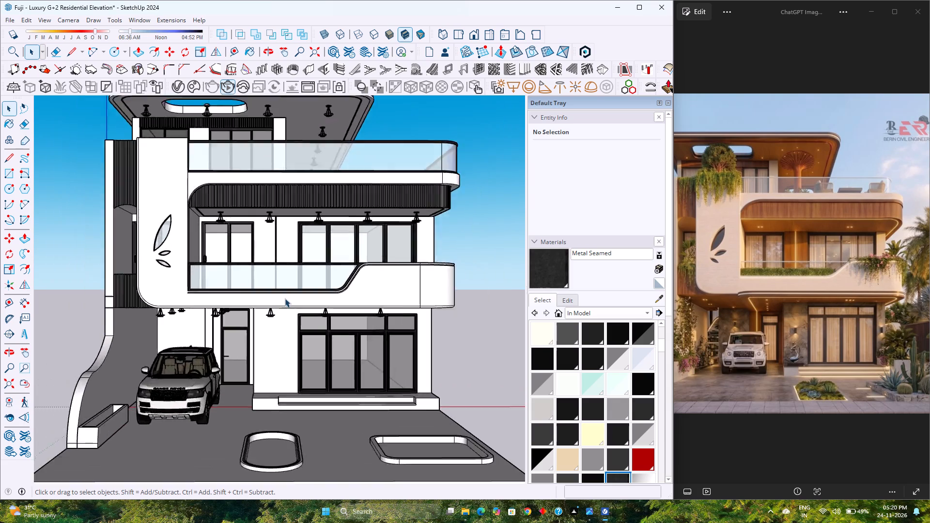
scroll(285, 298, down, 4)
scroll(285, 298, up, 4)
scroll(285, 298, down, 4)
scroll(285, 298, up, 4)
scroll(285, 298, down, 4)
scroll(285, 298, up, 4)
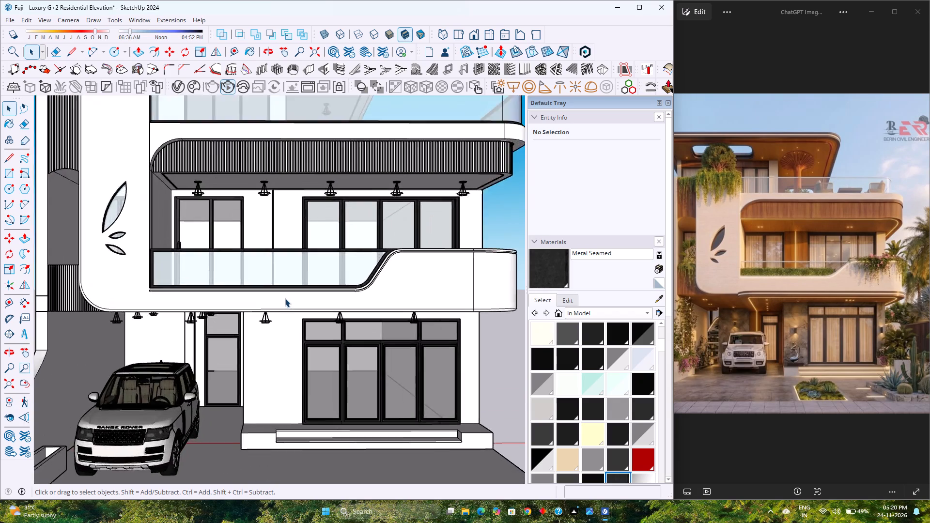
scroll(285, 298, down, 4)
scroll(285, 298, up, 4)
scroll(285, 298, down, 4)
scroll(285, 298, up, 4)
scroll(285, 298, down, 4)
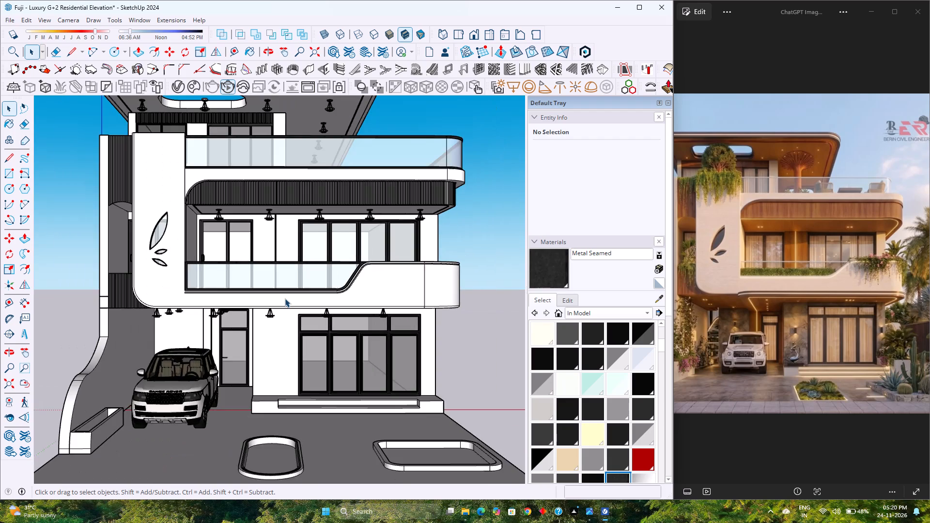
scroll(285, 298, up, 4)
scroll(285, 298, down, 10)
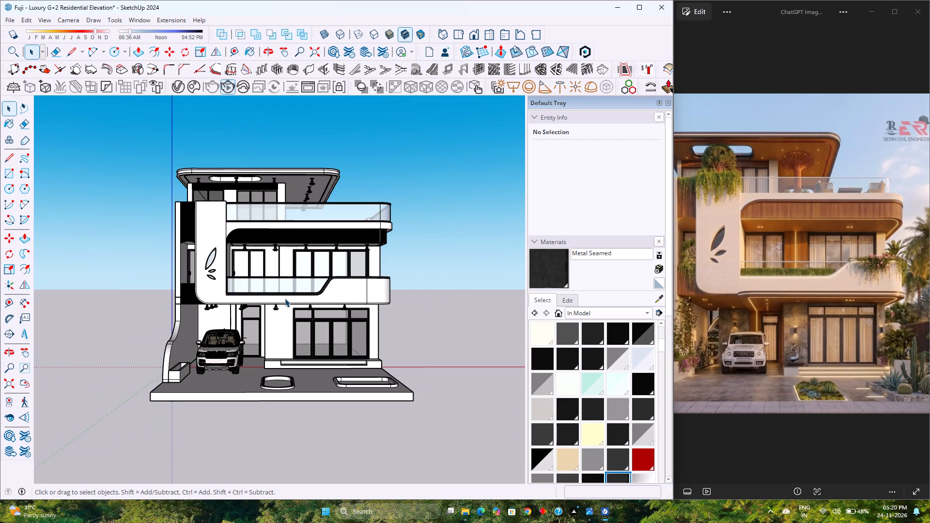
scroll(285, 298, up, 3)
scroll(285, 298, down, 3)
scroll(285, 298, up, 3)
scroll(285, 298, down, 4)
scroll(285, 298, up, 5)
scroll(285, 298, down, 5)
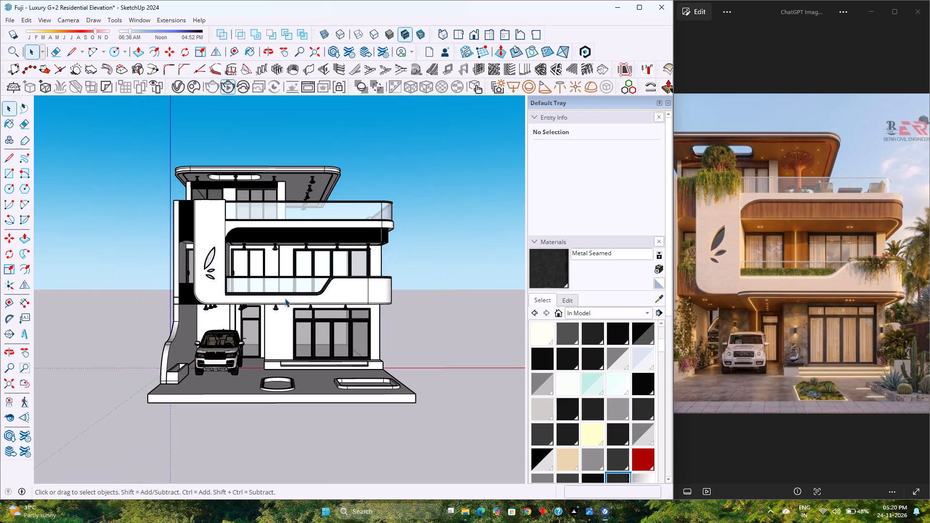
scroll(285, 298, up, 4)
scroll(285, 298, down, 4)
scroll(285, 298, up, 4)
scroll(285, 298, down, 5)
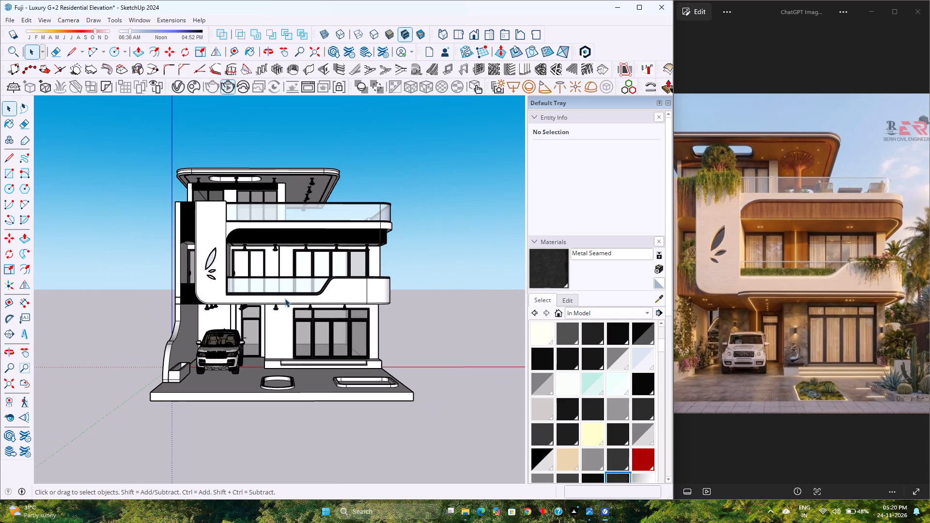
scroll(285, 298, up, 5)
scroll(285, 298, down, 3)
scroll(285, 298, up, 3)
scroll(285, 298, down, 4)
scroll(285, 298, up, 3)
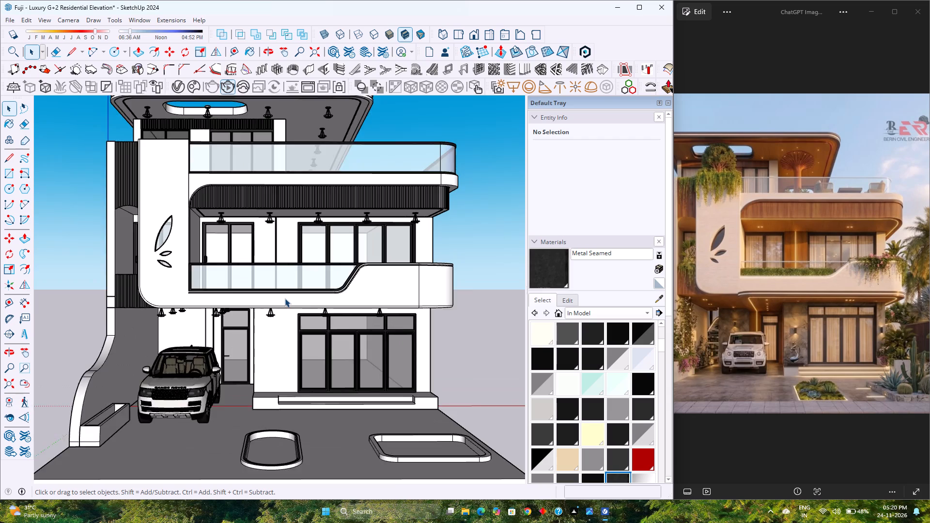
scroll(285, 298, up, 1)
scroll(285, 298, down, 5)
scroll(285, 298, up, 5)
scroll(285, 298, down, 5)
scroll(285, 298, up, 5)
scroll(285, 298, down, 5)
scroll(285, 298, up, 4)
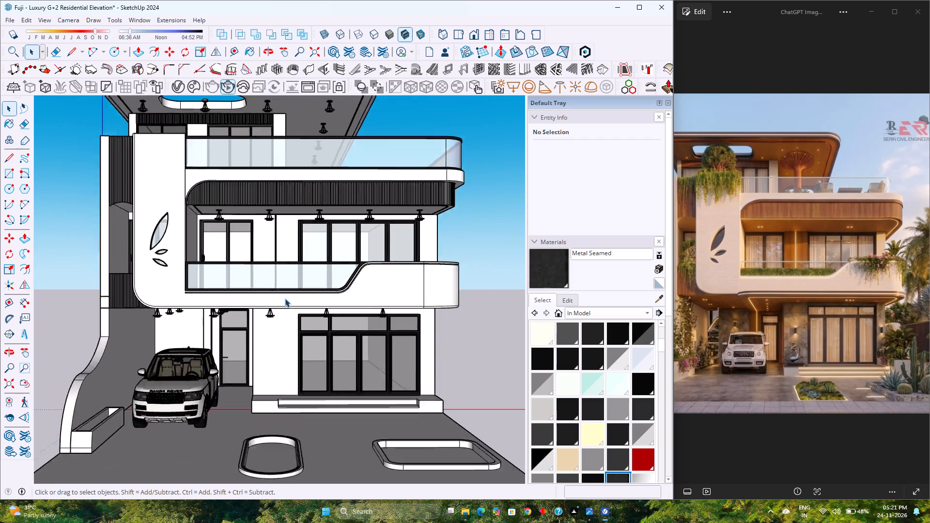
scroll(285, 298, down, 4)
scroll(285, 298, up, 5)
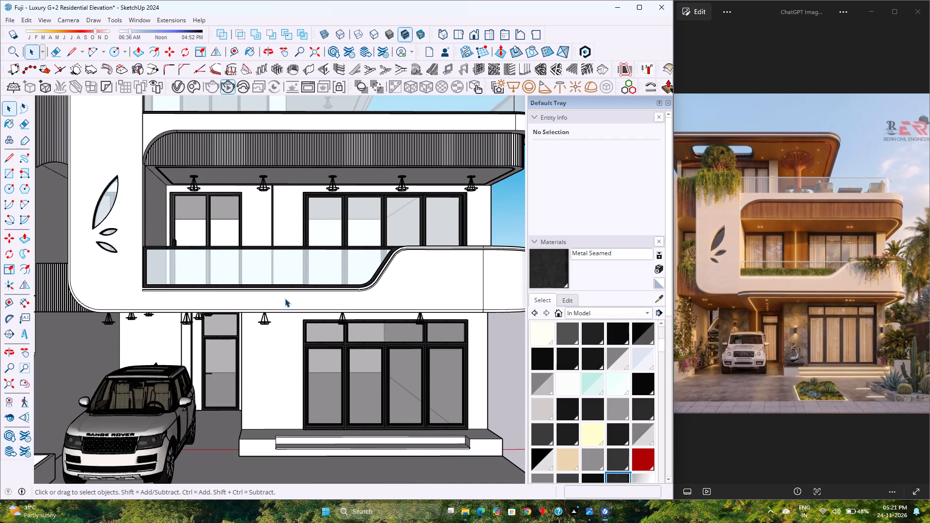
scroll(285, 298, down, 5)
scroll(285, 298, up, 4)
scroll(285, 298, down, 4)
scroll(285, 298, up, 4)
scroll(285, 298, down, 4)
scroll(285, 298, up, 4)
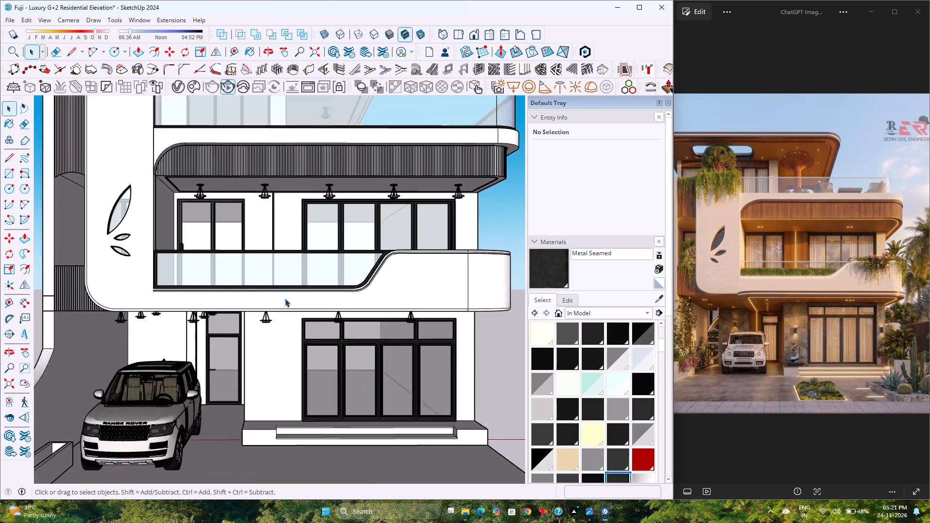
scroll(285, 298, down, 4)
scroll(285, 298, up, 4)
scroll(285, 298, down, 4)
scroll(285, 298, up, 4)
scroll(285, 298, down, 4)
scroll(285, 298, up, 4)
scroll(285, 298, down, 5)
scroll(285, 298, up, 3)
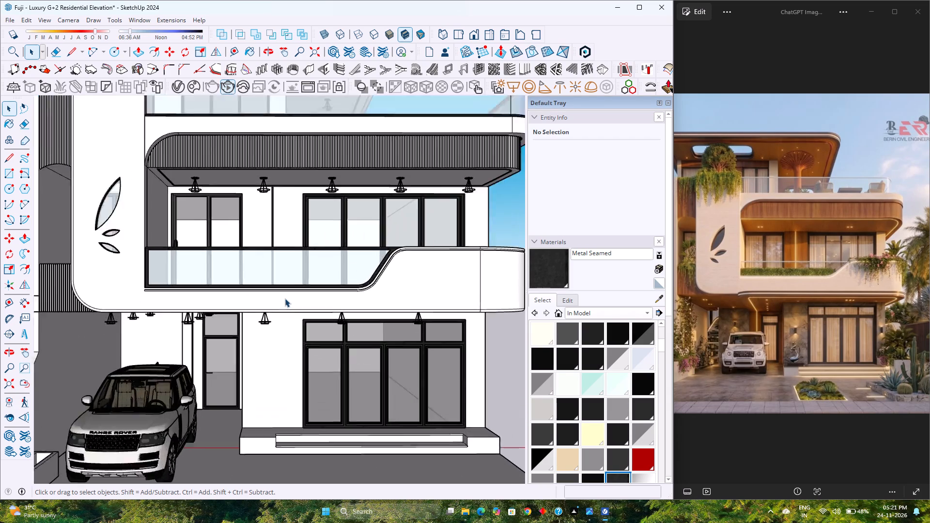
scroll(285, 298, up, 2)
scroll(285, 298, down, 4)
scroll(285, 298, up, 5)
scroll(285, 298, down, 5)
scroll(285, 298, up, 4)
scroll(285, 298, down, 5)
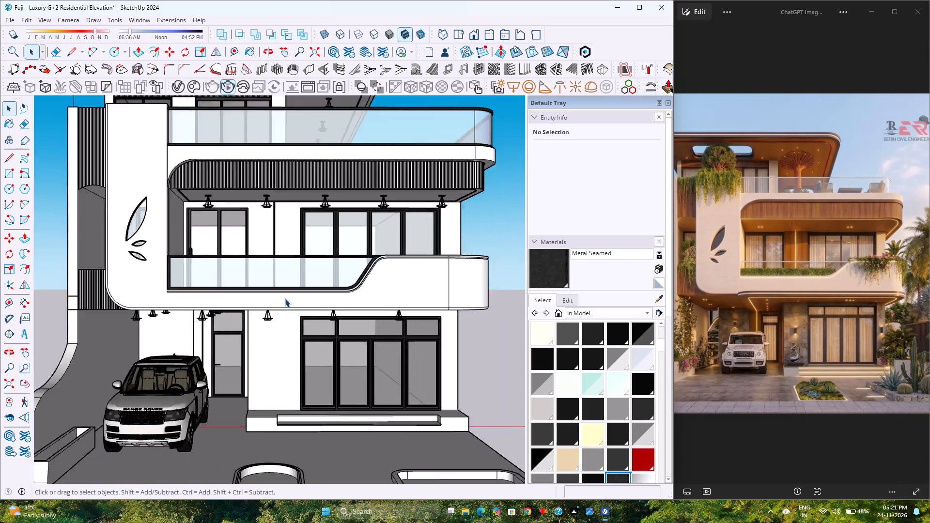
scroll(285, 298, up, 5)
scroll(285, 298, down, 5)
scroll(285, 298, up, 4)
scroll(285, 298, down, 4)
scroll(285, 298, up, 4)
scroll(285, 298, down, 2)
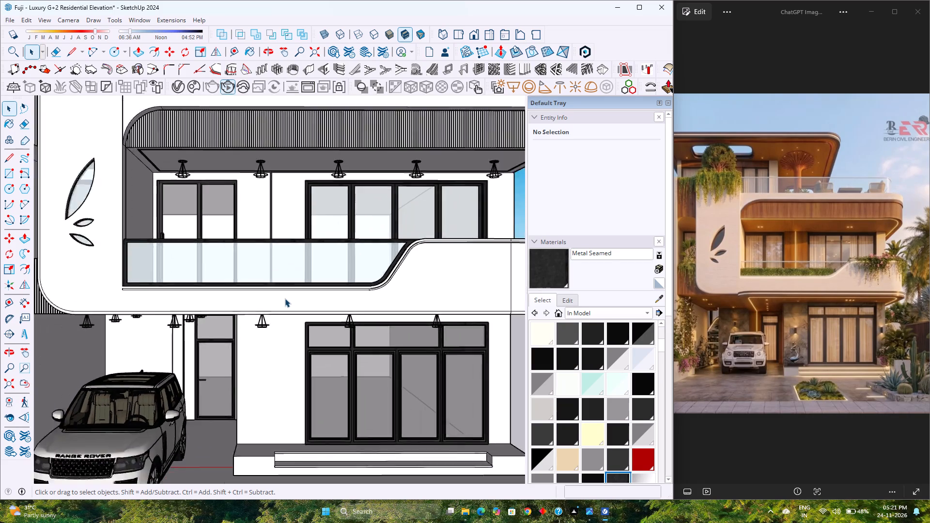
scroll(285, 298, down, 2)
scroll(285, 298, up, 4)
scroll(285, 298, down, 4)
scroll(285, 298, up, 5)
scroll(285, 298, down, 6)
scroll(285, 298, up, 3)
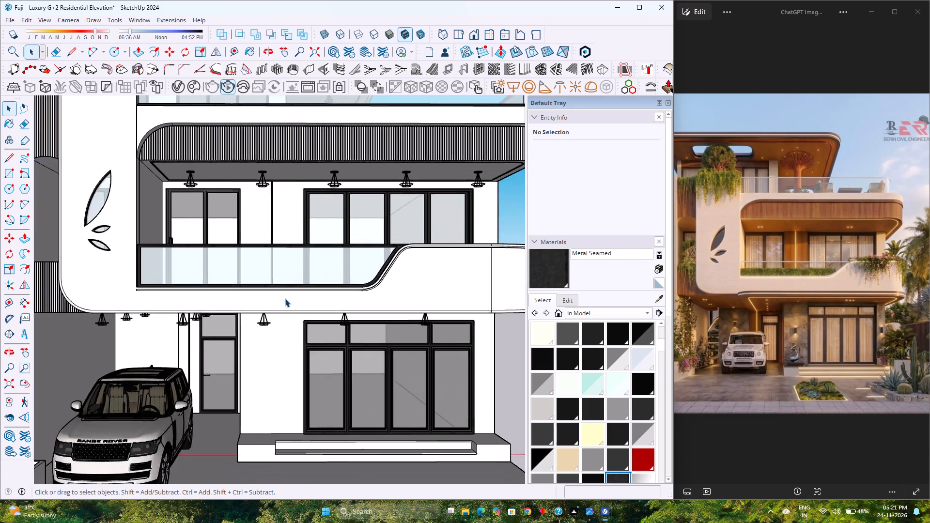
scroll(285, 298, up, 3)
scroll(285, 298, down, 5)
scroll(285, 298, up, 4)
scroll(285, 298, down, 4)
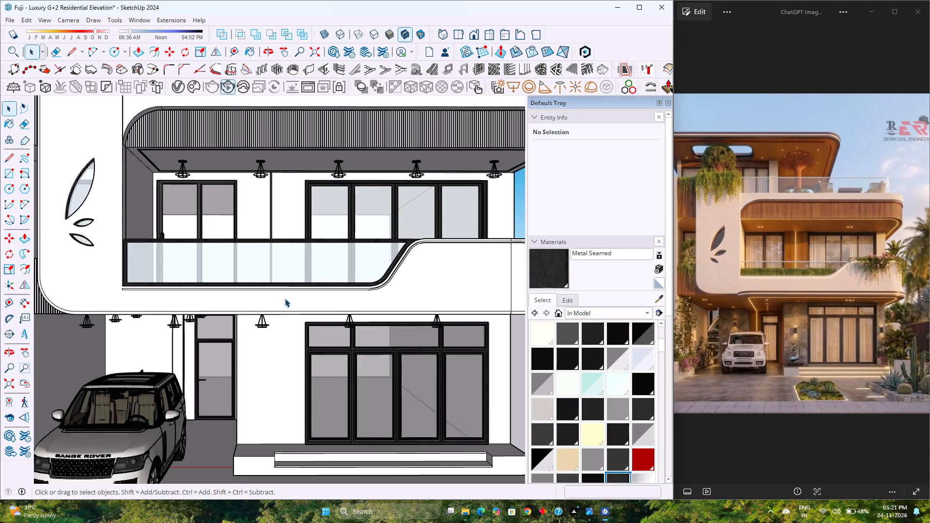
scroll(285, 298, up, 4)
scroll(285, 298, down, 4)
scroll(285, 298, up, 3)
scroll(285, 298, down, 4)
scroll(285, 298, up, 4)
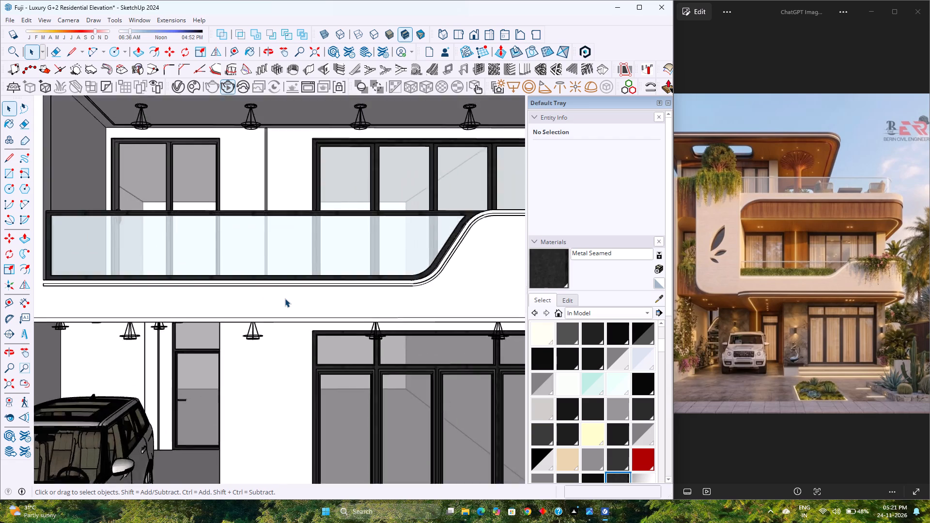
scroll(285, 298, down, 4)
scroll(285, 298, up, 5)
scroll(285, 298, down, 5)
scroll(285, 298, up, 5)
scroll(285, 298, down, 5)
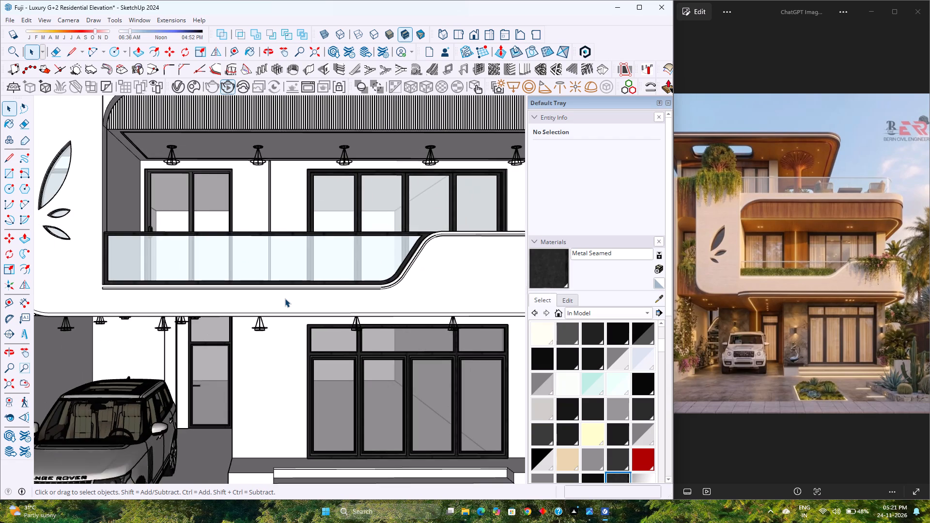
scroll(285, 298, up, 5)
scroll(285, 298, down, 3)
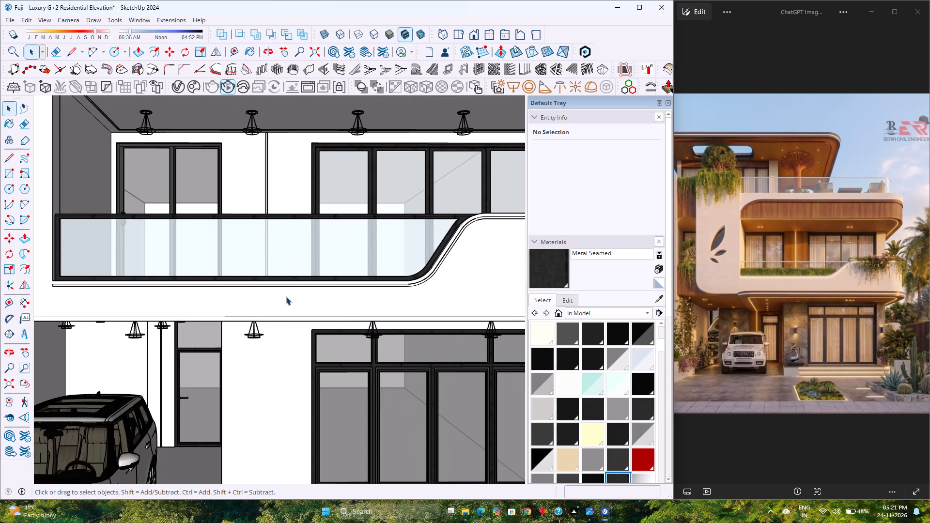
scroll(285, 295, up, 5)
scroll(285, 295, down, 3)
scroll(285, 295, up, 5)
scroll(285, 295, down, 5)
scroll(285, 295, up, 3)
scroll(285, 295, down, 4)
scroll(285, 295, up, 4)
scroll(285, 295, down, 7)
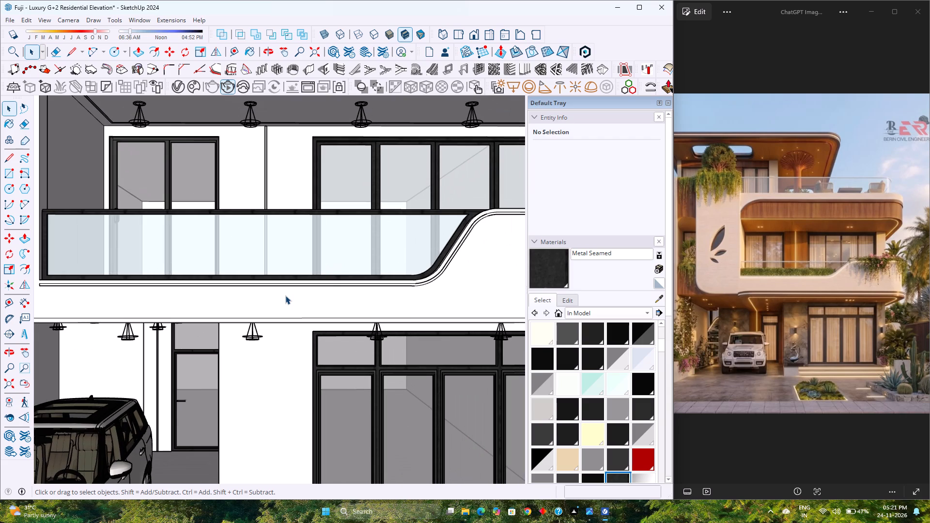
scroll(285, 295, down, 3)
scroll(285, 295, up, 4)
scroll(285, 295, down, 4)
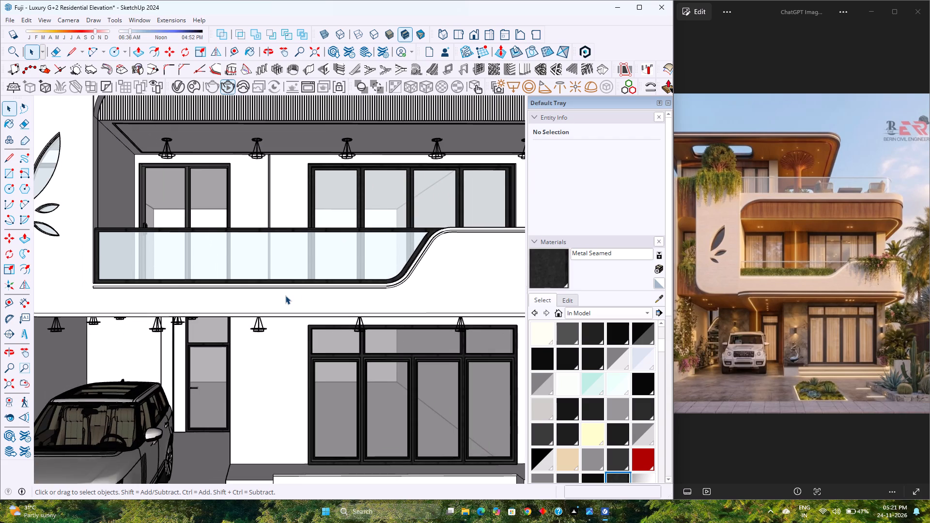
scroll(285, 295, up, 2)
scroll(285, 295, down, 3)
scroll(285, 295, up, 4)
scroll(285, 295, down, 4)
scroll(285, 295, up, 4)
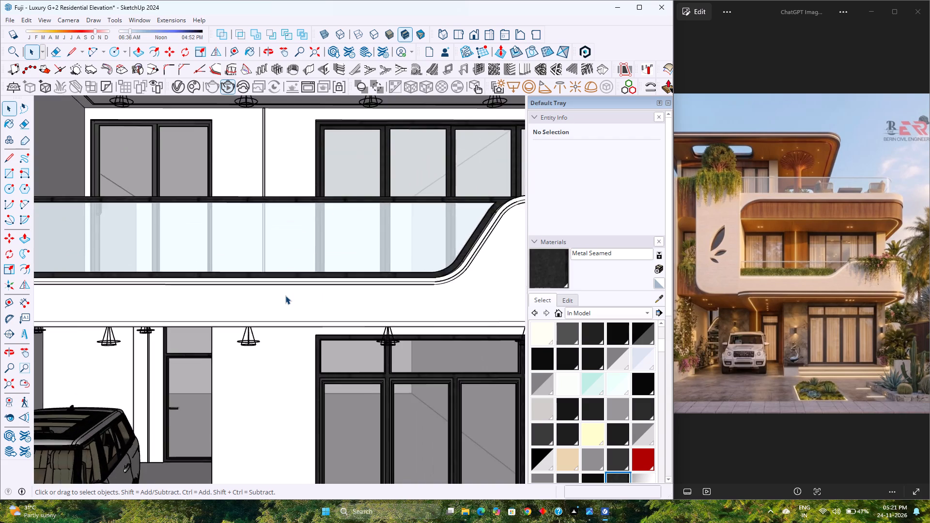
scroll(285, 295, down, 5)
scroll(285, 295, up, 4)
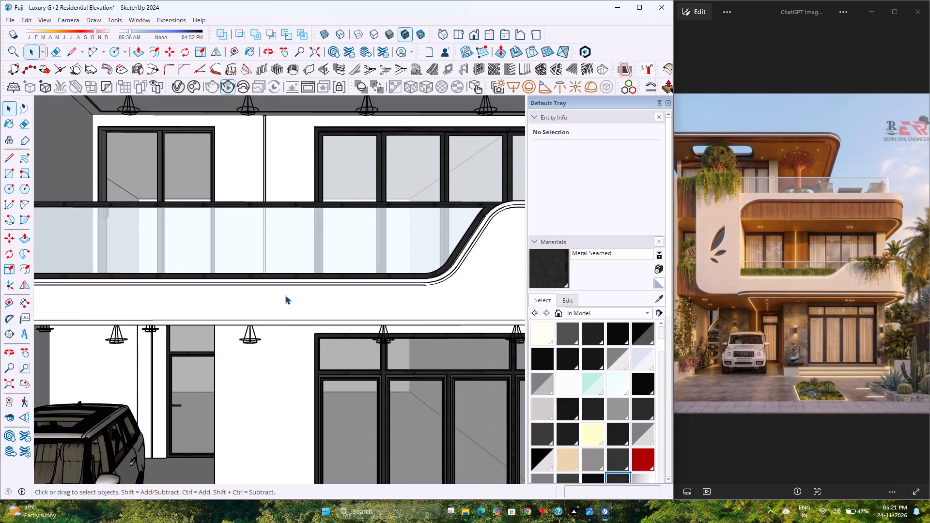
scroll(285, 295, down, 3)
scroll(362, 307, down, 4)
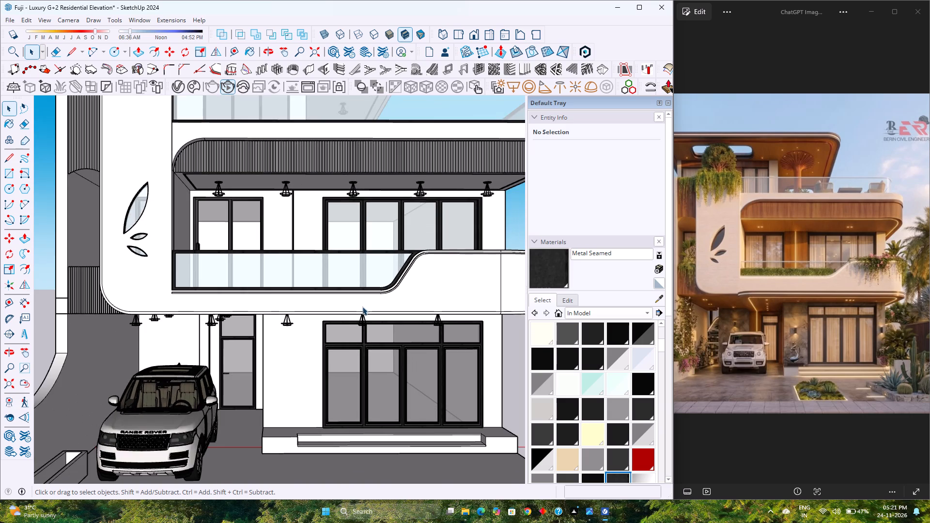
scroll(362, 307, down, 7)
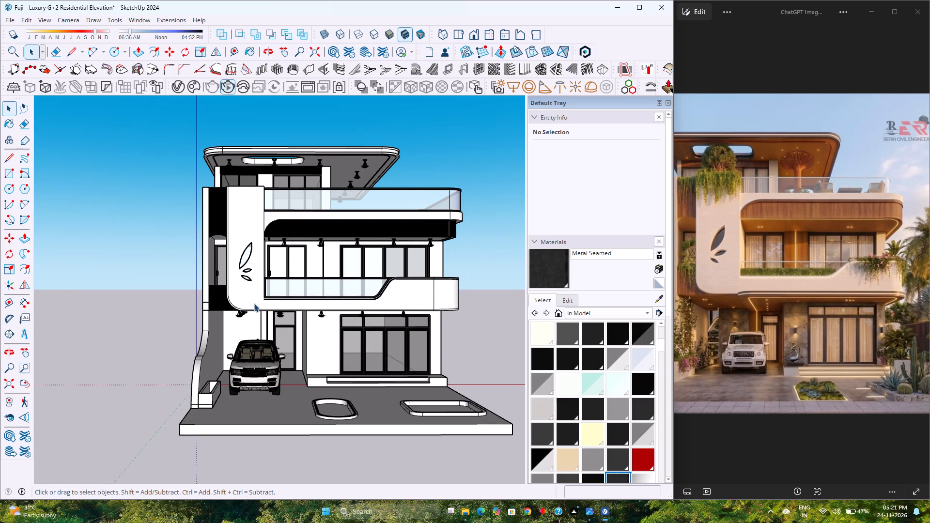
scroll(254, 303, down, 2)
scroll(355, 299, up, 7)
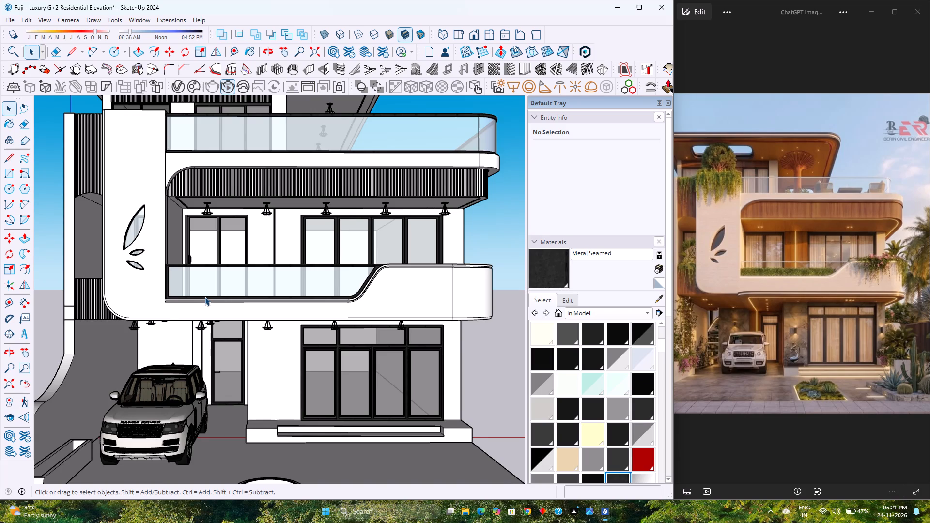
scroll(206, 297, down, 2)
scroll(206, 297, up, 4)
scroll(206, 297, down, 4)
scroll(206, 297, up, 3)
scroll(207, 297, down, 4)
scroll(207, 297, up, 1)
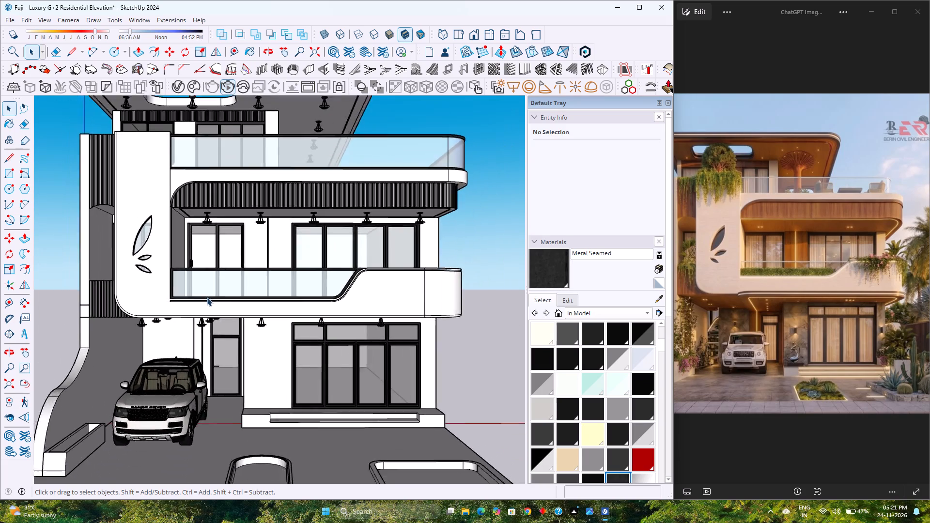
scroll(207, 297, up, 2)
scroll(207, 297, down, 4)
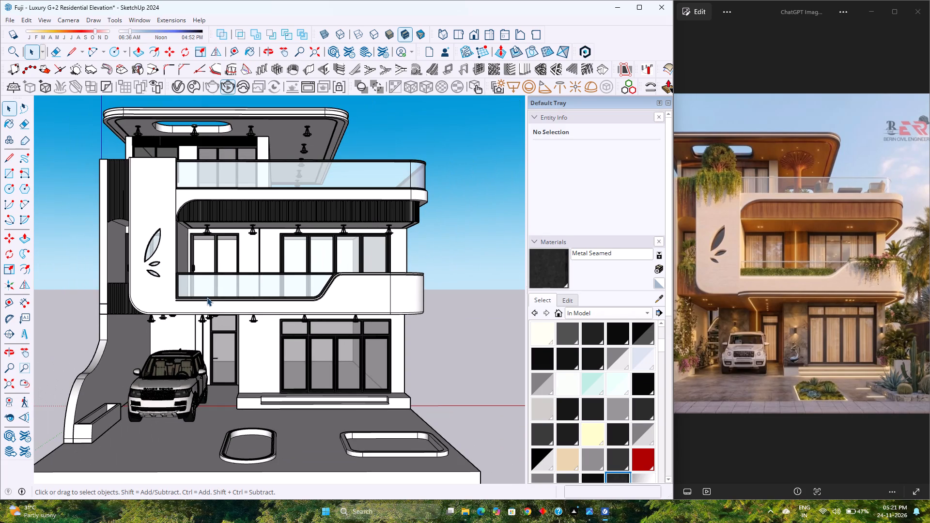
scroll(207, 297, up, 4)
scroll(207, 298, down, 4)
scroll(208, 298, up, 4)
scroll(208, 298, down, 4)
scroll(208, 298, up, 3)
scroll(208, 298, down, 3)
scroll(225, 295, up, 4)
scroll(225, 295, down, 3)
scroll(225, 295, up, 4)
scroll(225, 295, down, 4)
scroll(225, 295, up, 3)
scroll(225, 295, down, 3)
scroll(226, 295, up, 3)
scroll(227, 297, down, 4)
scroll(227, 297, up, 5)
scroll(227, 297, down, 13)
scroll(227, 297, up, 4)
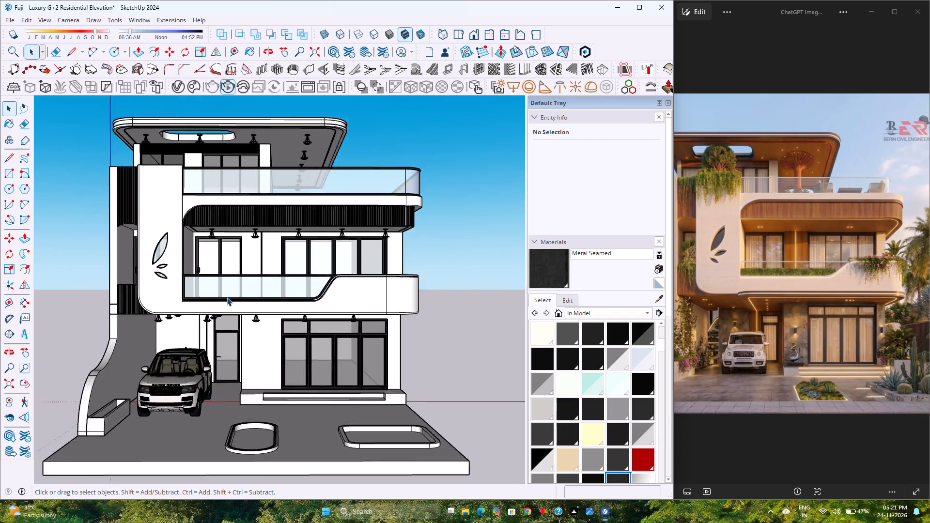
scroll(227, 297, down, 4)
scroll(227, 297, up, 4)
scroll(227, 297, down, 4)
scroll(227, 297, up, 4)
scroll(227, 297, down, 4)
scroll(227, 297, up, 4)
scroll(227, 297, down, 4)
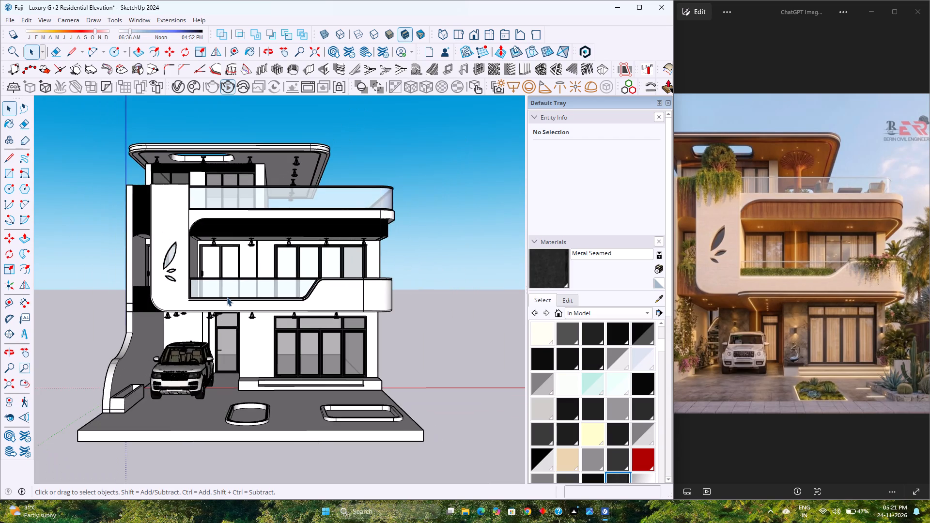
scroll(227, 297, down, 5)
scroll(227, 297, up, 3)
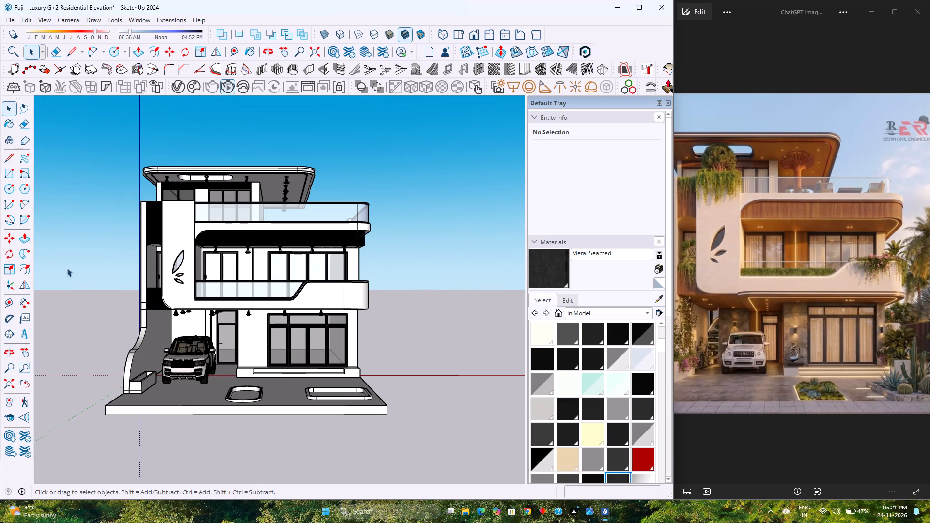
Return to the standard front view and examine the building's overall massing, balconies and roof slab against the reference image.
click(474, 38)
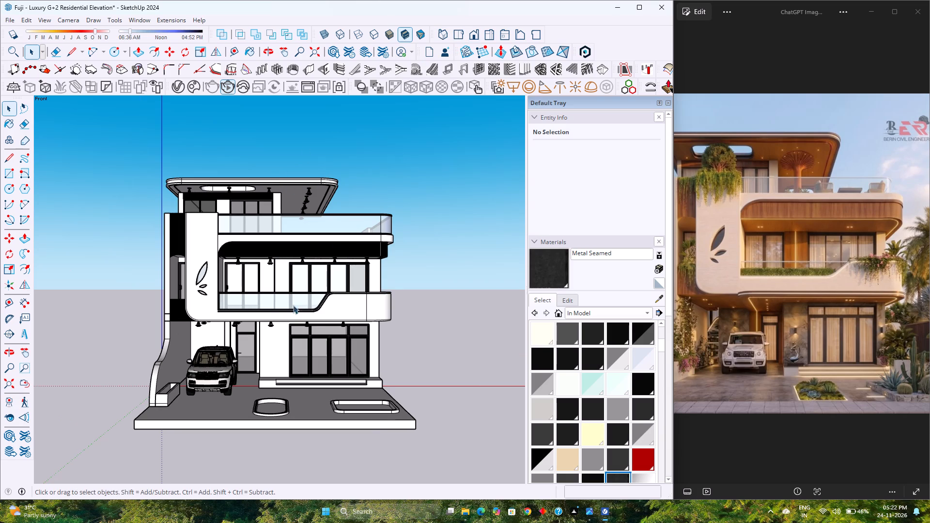
middle_click(275, 313)
middle_click(275, 313)
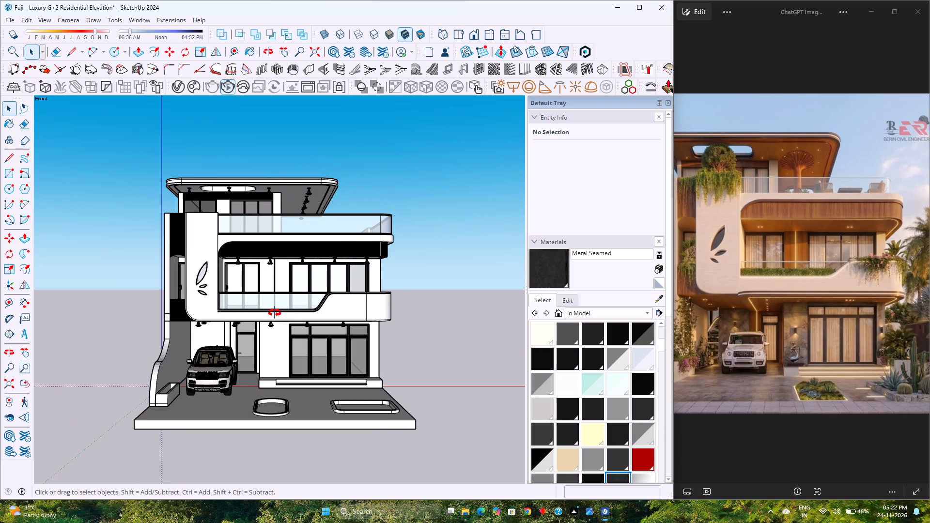
middle_click(275, 313)
scroll(275, 313, up, 4)
scroll(275, 313, down, 4)
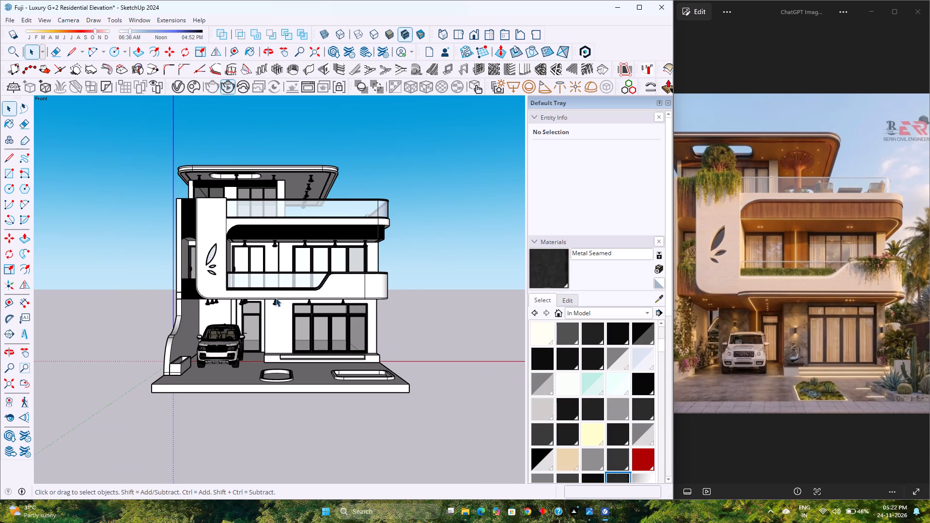
middle_click(276, 297)
middle_click(276, 297)
middle_click(276, 297)
middle_click(275, 292)
middle_click(274, 292)
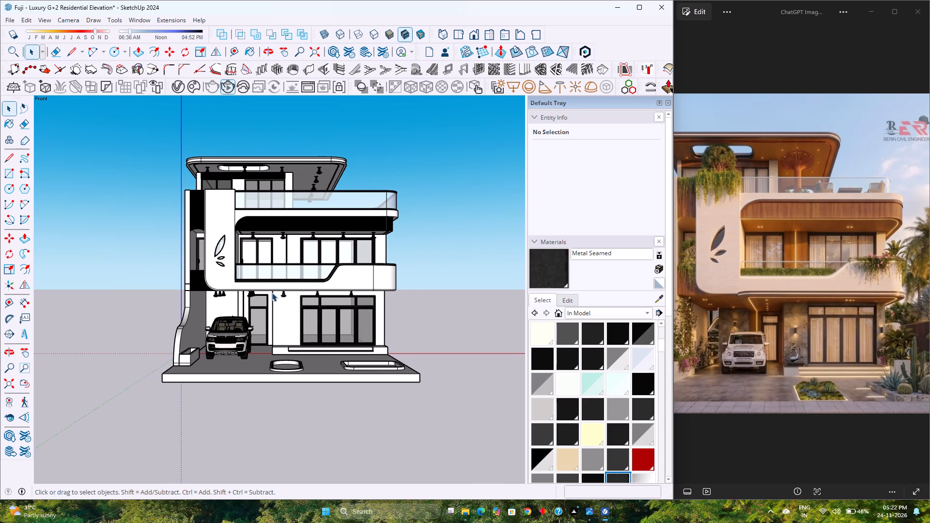
middle_click(285, 281)
middle_click(285, 282)
middle_click(285, 282)
middle_click(285, 282)
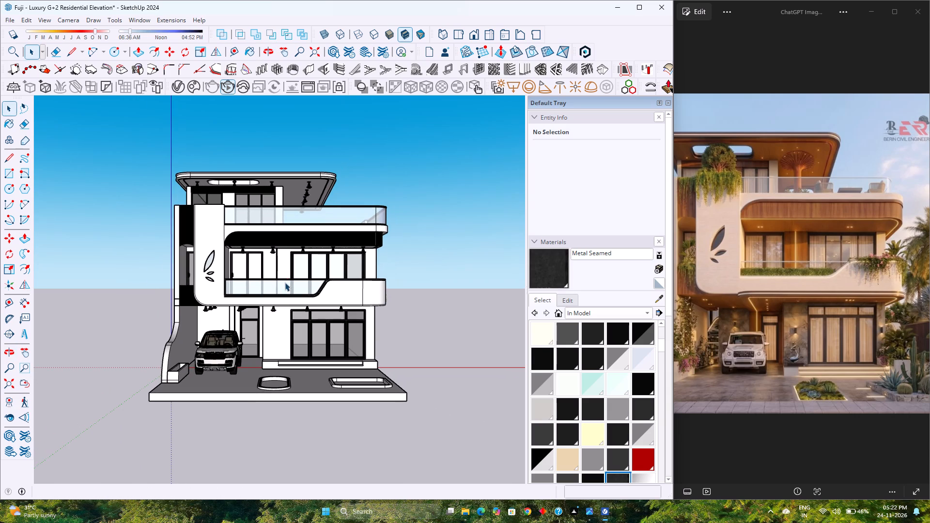
middle_click(285, 282)
Fit the whole model in view, leaving generous space around the building for a final look at the complete elevation.
click(12, 381)
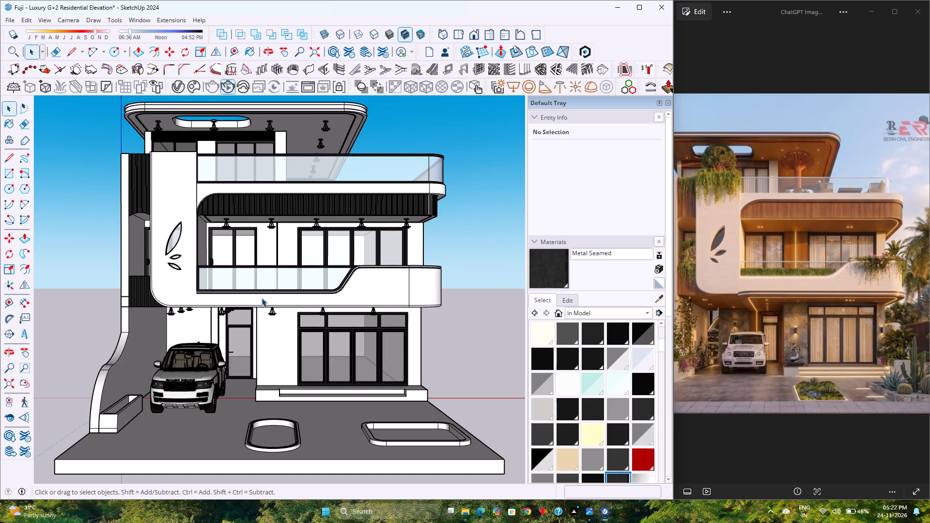
scroll(228, 313, down, 5)
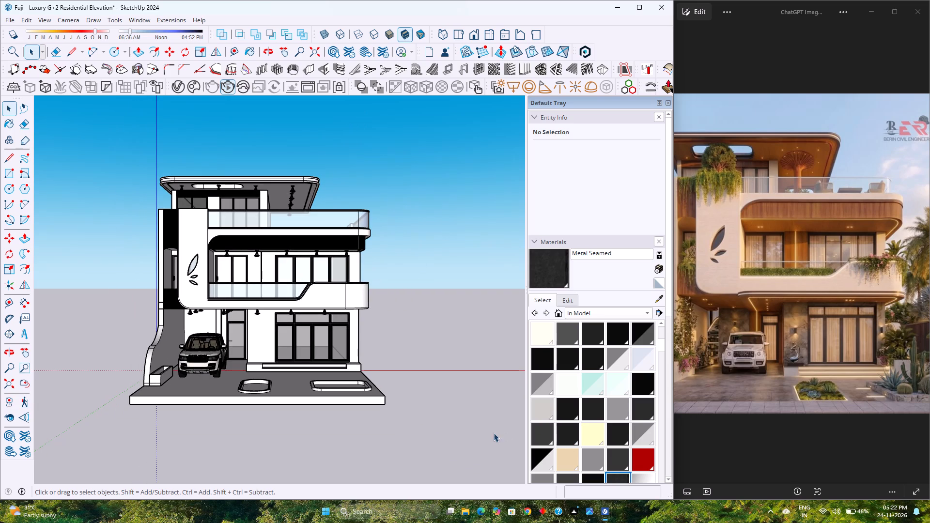
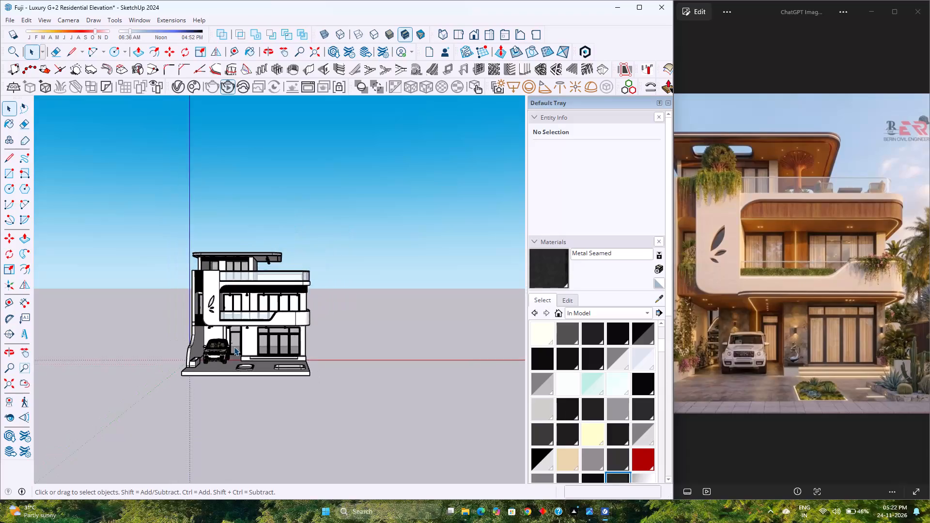
Examine the building's overall massing and proportions in the complete front elevation against the reference image.
scroll(234, 347, up, 3)
scroll(234, 346, down, 5)
scroll(234, 346, up, 4)
scroll(234, 346, down, 4)
scroll(234, 346, up, 5)
scroll(234, 346, down, 4)
scroll(234, 346, up, 5)
scroll(234, 346, down, 5)
scroll(234, 346, up, 4)
scroll(234, 346, down, 4)
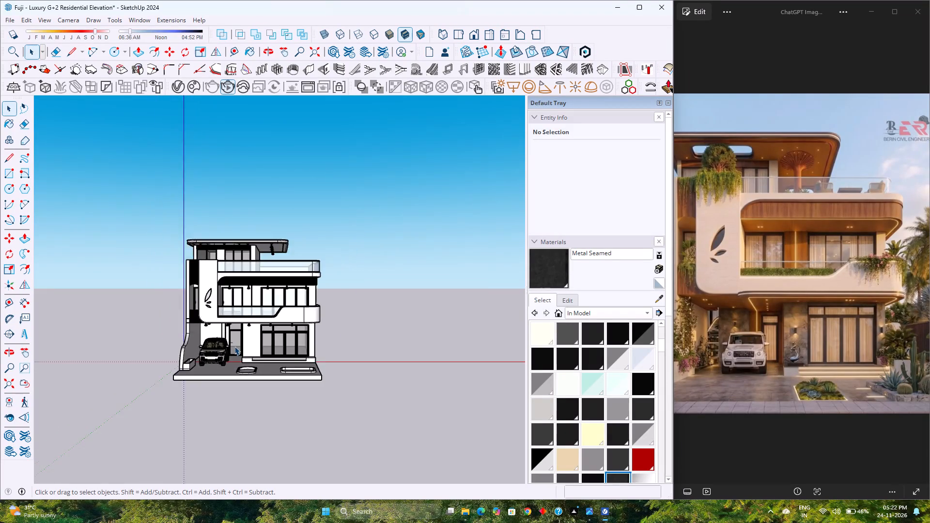
scroll(234, 346, up, 4)
scroll(234, 346, down, 4)
scroll(234, 346, up, 4)
scroll(234, 346, down, 4)
scroll(234, 346, up, 4)
scroll(234, 346, down, 4)
scroll(234, 346, up, 4)
scroll(234, 346, down, 4)
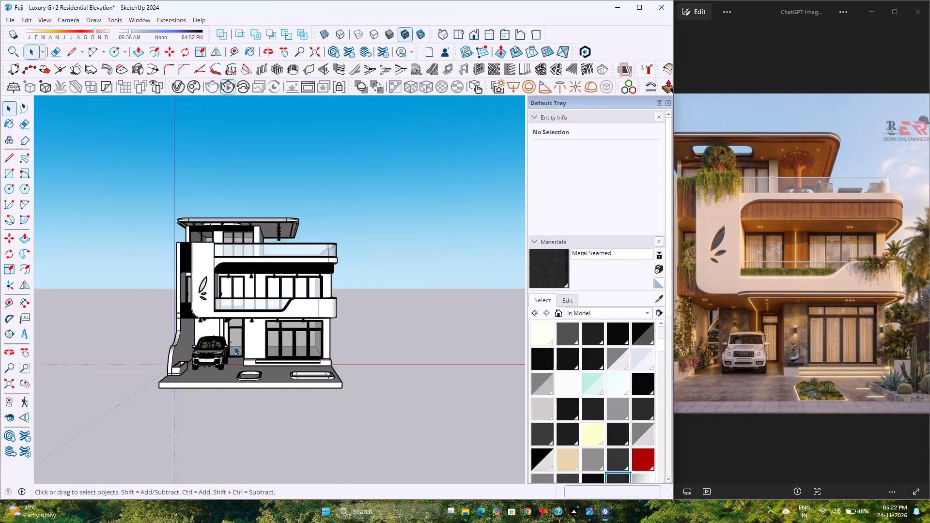
scroll(234, 346, up, 4)
scroll(234, 346, down, 4)
scroll(234, 346, up, 4)
scroll(234, 346, down, 4)
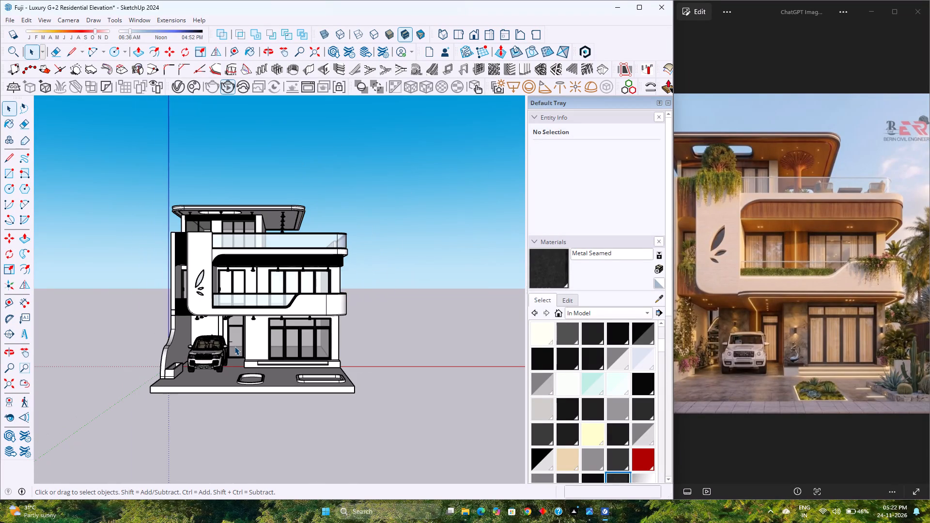
scroll(235, 346, up, 1)
scroll(235, 346, down, 2)
scroll(235, 346, up, 3)
scroll(235, 346, down, 3)
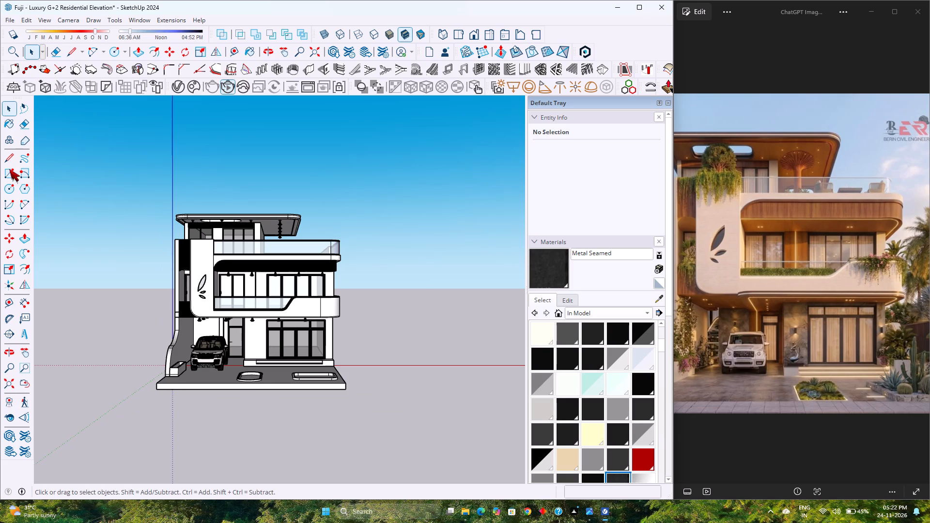
scroll(192, 253, down, 1)
scroll(196, 259, up, 4)
scroll(196, 259, down, 4)
scroll(196, 259, up, 4)
scroll(196, 259, down, 4)
scroll(196, 259, up, 2)
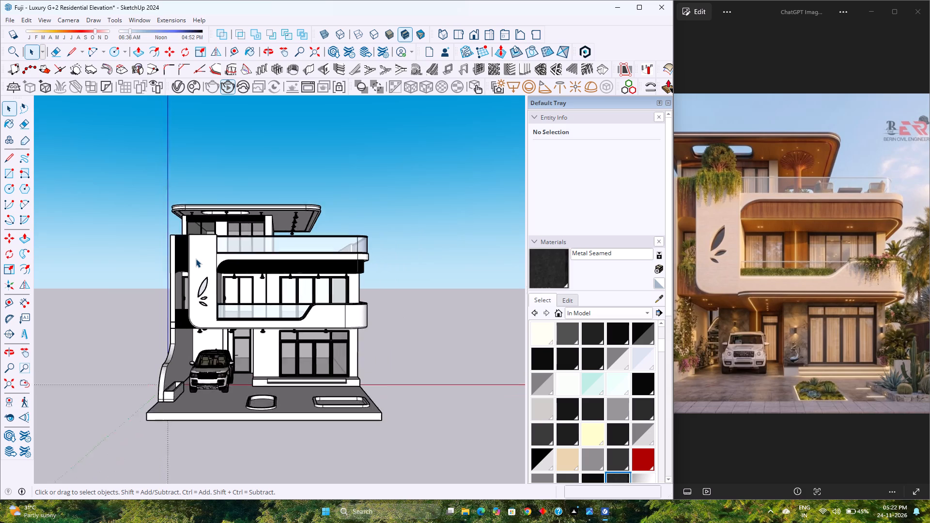
scroll(196, 259, up, 1)
scroll(196, 259, down, 3)
scroll(196, 259, up, 3)
scroll(196, 259, down, 3)
scroll(196, 259, up, 4)
scroll(196, 259, down, 4)
scroll(196, 259, up, 4)
scroll(196, 259, down, 5)
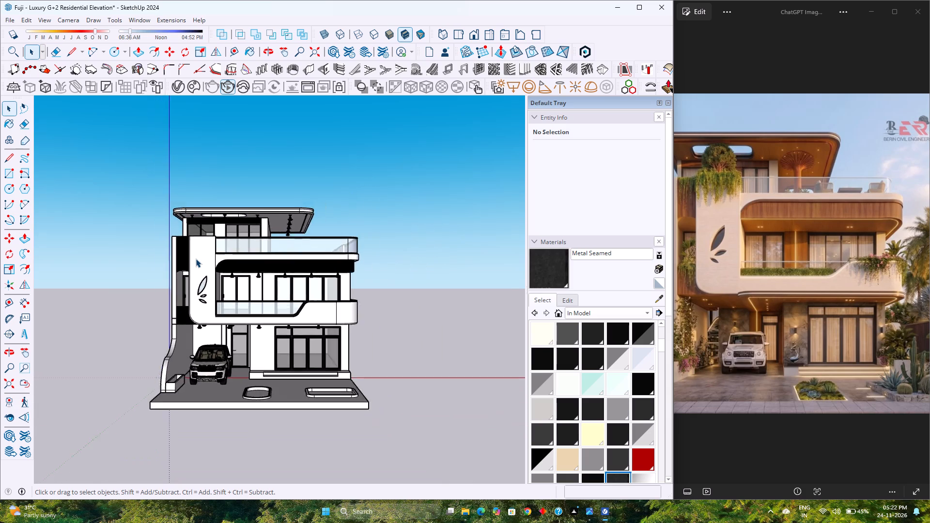
scroll(196, 259, up, 4)
scroll(196, 259, down, 4)
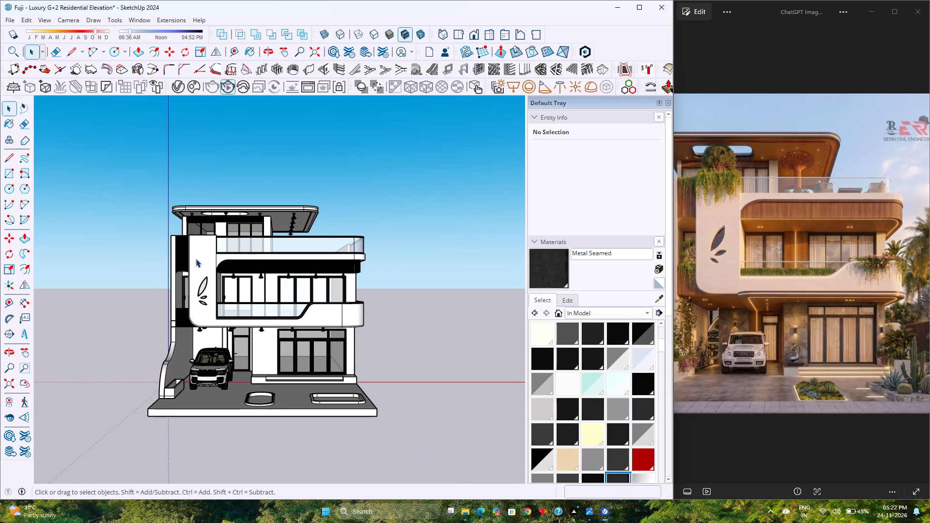
scroll(196, 259, up, 5)
scroll(196, 259, down, 4)
scroll(196, 259, up, 3)
scroll(196, 259, down, 4)
scroll(196, 259, up, 5)
scroll(196, 259, down, 9)
scroll(196, 259, up, 4)
scroll(196, 259, down, 4)
scroll(196, 259, up, 4)
scroll(196, 259, down, 3)
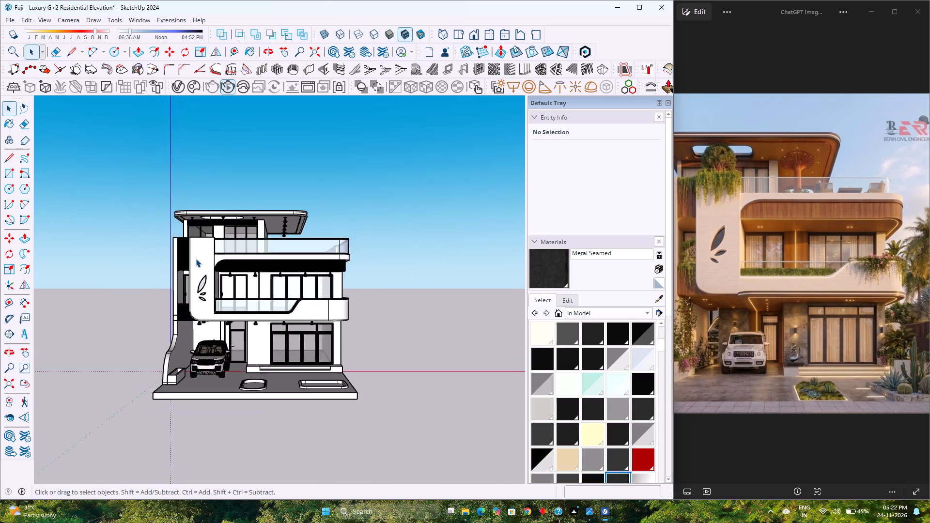
scroll(196, 259, down, 2)
scroll(196, 259, up, 5)
scroll(196, 259, down, 5)
scroll(196, 259, up, 4)
scroll(196, 259, down, 4)
scroll(196, 259, up, 4)
scroll(196, 259, down, 4)
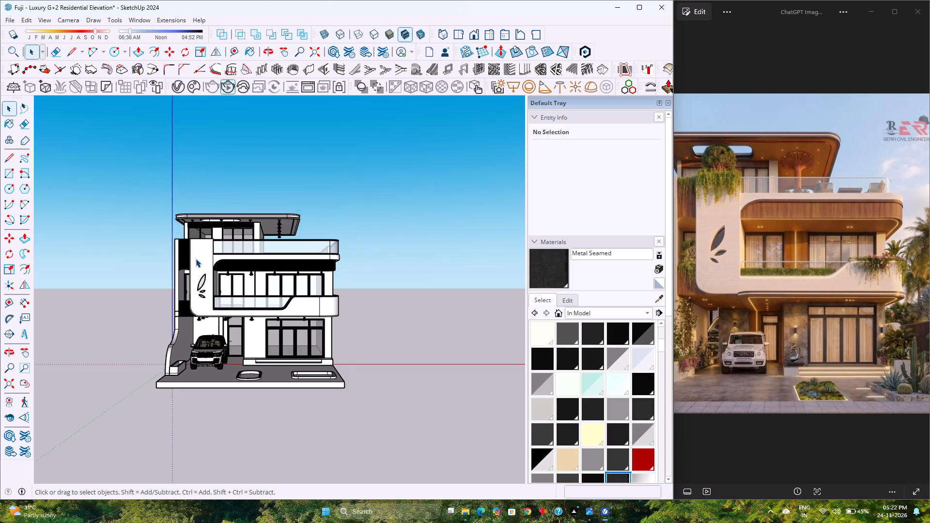
scroll(196, 259, up, 5)
scroll(196, 259, down, 4)
scroll(196, 266, up, 4)
scroll(196, 266, down, 4)
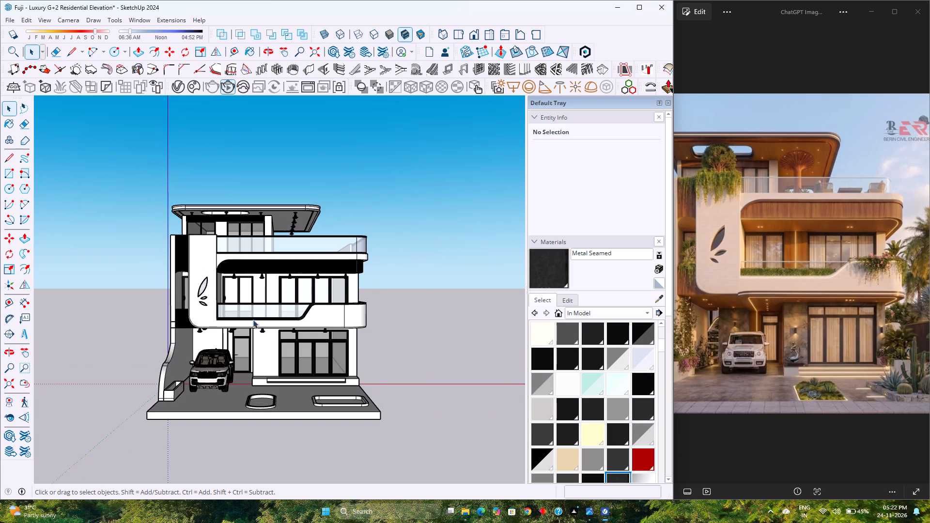
Examine the roof slab, curved balconies, leaf cut-outs and fluted cladding more closely against the reference image.
scroll(252, 323, up, 6)
scroll(249, 306, down, 5)
scroll(263, 353, up, 5)
scroll(263, 353, down, 5)
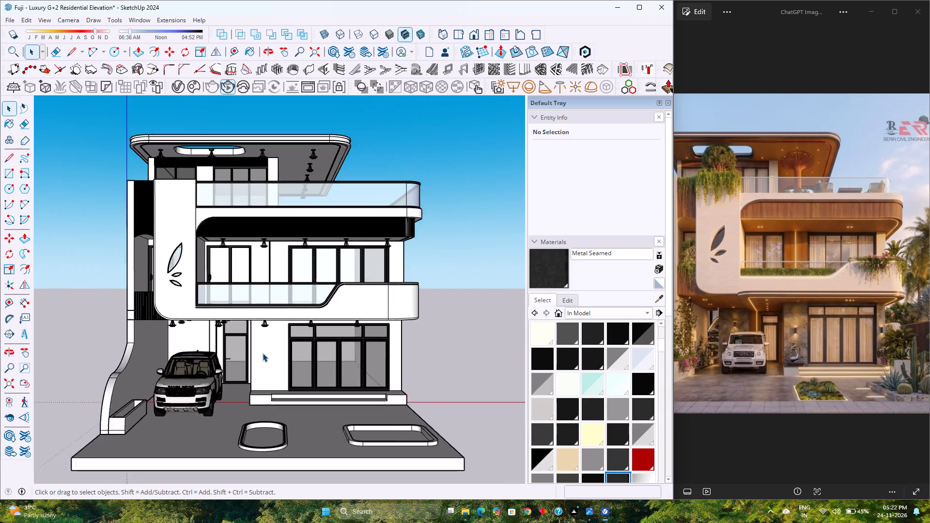
scroll(285, 416, up, 4)
scroll(285, 416, down, 4)
scroll(284, 416, up, 3)
scroll(282, 405, down, 6)
scroll(259, 381, up, 4)
scroll(259, 381, down, 6)
scroll(259, 381, up, 4)
scroll(259, 381, down, 5)
scroll(259, 381, up, 5)
scroll(259, 381, down, 5)
scroll(259, 381, up, 5)
scroll(259, 381, down, 5)
scroll(259, 381, up, 4)
scroll(259, 381, down, 4)
scroll(259, 381, up, 4)
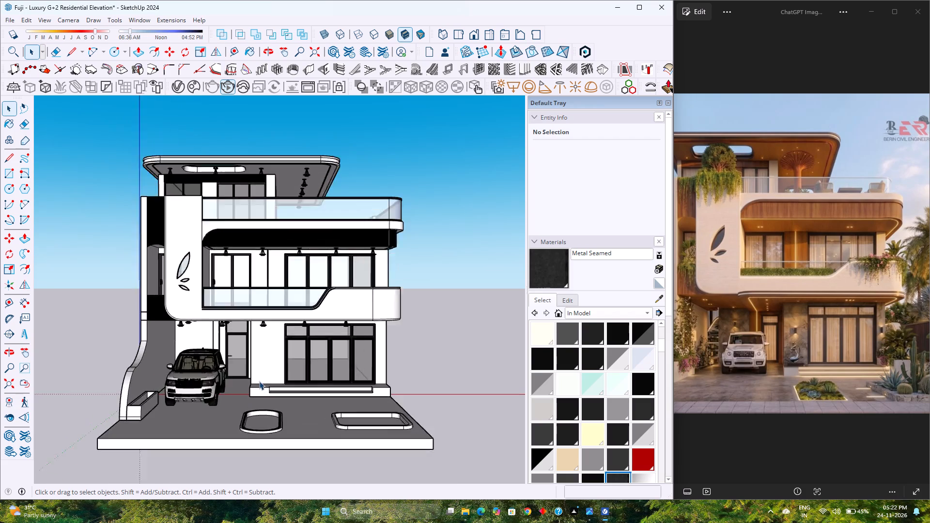
scroll(259, 381, down, 4)
scroll(259, 381, up, 4)
scroll(259, 381, down, 4)
scroll(259, 381, up, 4)
scroll(259, 381, down, 5)
scroll(259, 381, up, 5)
scroll(259, 381, down, 5)
scroll(259, 381, up, 5)
scroll(259, 381, down, 5)
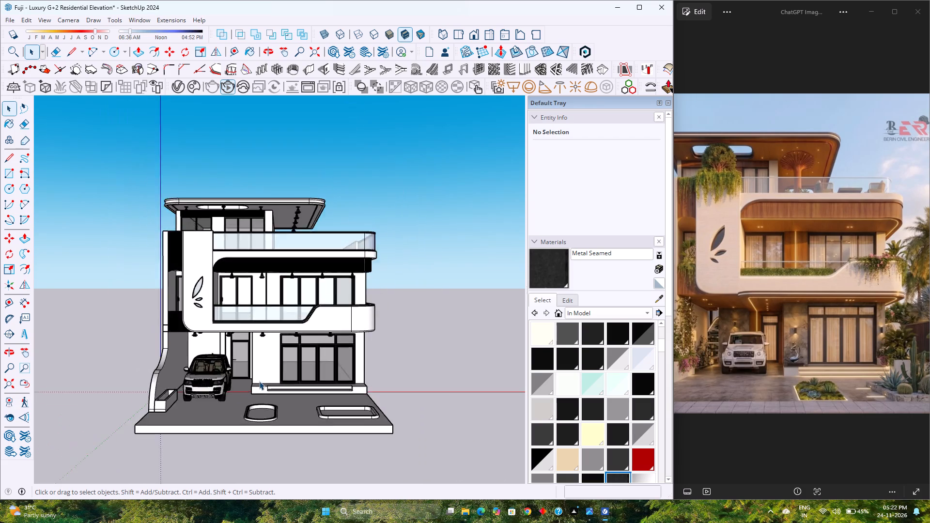
scroll(259, 381, up, 5)
scroll(259, 381, down, 5)
scroll(259, 381, up, 4)
scroll(259, 381, down, 4)
scroll(259, 381, up, 4)
scroll(259, 381, down, 4)
scroll(259, 381, up, 4)
scroll(259, 381, down, 4)
scroll(259, 381, up, 5)
scroll(259, 381, down, 6)
scroll(259, 381, up, 3)
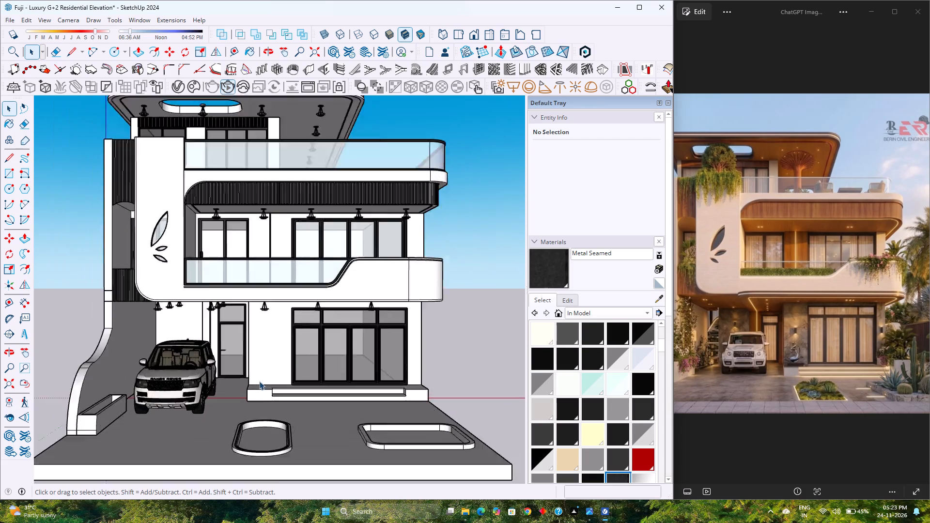
Examine the ground-floor entrance door, front glazing, entry step, hanging lights and parked car up close.
scroll(259, 381, up, 2)
scroll(259, 381, down, 5)
scroll(259, 381, up, 5)
scroll(259, 381, down, 4)
scroll(259, 381, up, 4)
scroll(259, 381, down, 5)
scroll(259, 381, up, 5)
scroll(259, 381, down, 5)
scroll(259, 381, up, 5)
scroll(259, 381, down, 5)
scroll(259, 381, up, 4)
scroll(259, 381, down, 4)
scroll(259, 381, up, 4)
scroll(259, 381, down, 4)
scroll(259, 381, up, 4)
scroll(259, 381, down, 4)
scroll(259, 381, up, 4)
scroll(259, 381, down, 5)
scroll(259, 381, up, 2)
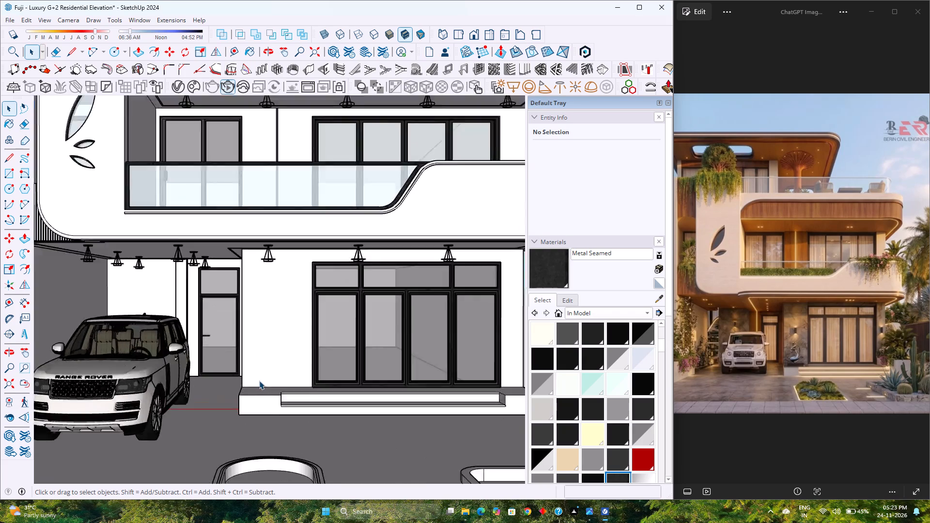
scroll(259, 381, up, 3)
scroll(259, 381, down, 5)
scroll(259, 381, up, 5)
scroll(259, 381, down, 5)
scroll(259, 381, up, 5)
scroll(259, 381, down, 5)
scroll(259, 381, up, 5)
scroll(259, 381, down, 5)
scroll(259, 381, up, 4)
scroll(259, 381, down, 4)
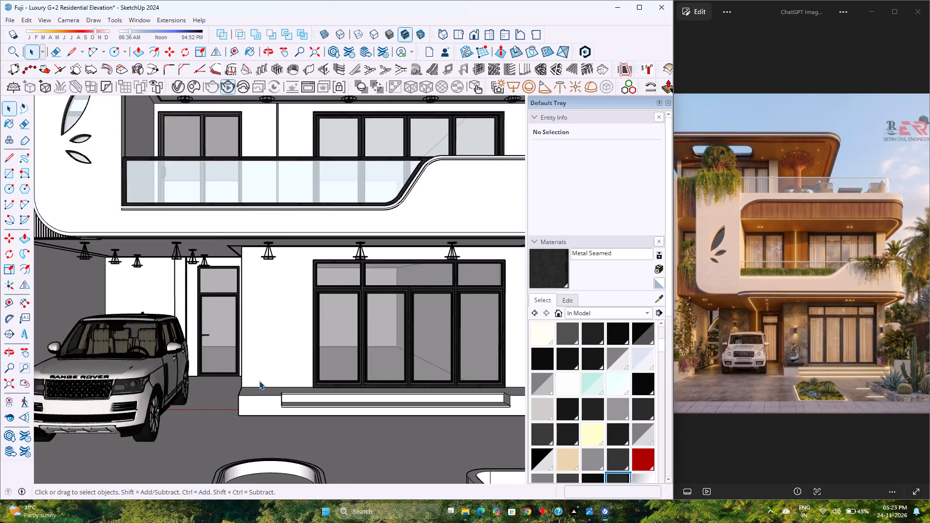
scroll(259, 381, up, 4)
scroll(259, 381, down, 2)
scroll(259, 381, up, 2)
scroll(259, 381, down, 4)
scroll(259, 381, up, 4)
scroll(259, 381, down, 2)
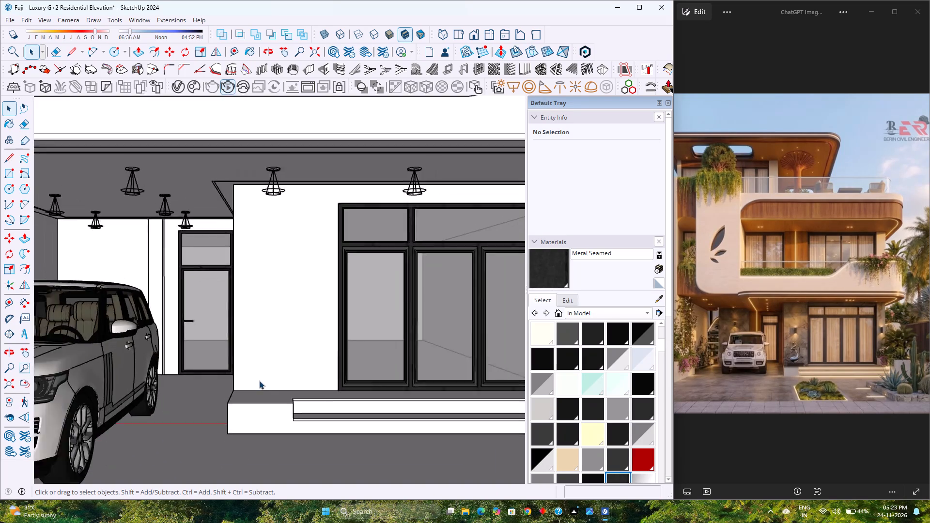
scroll(259, 381, down, 7)
scroll(259, 381, up, 4)
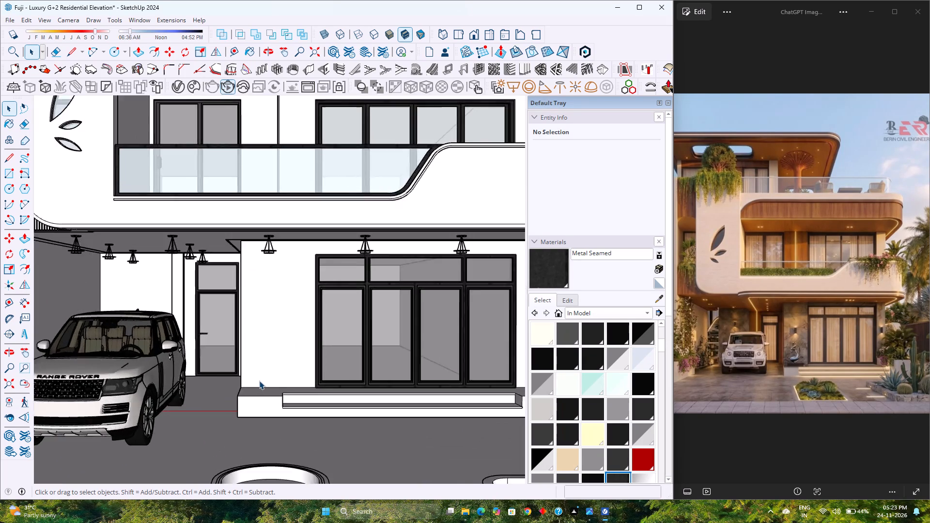
Return to the wider front elevation and examine the balconies, carport and forecourt planters against the reference image.
scroll(259, 381, down, 9)
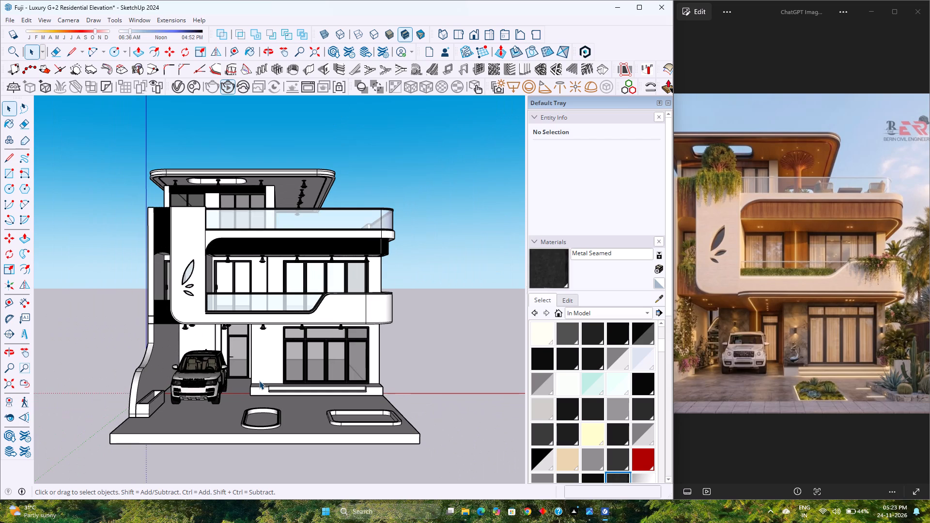
scroll(259, 381, up, 5)
scroll(259, 381, down, 5)
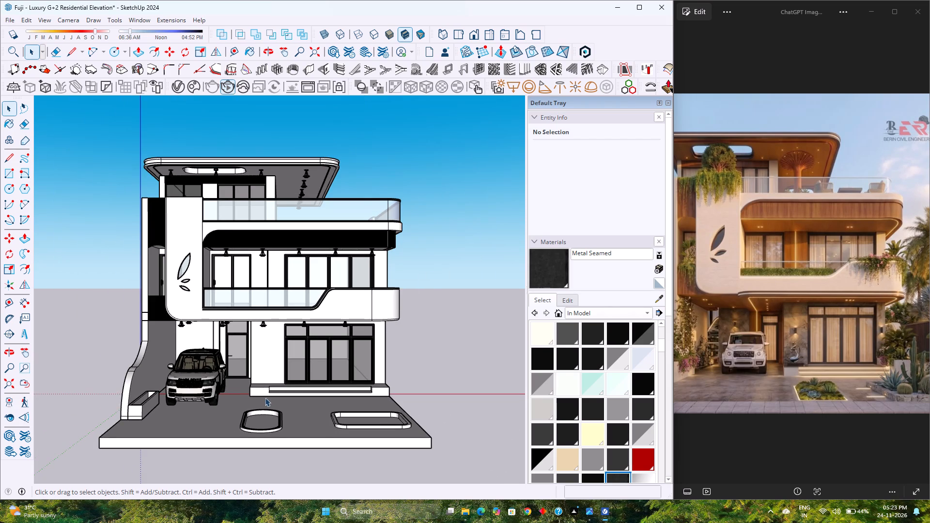
scroll(263, 396, up, 2)
scroll(263, 394, down, 2)
scroll(263, 394, up, 2)
scroll(263, 394, down, 2)
scroll(263, 394, up, 2)
scroll(263, 394, down, 1)
scroll(263, 394, up, 1)
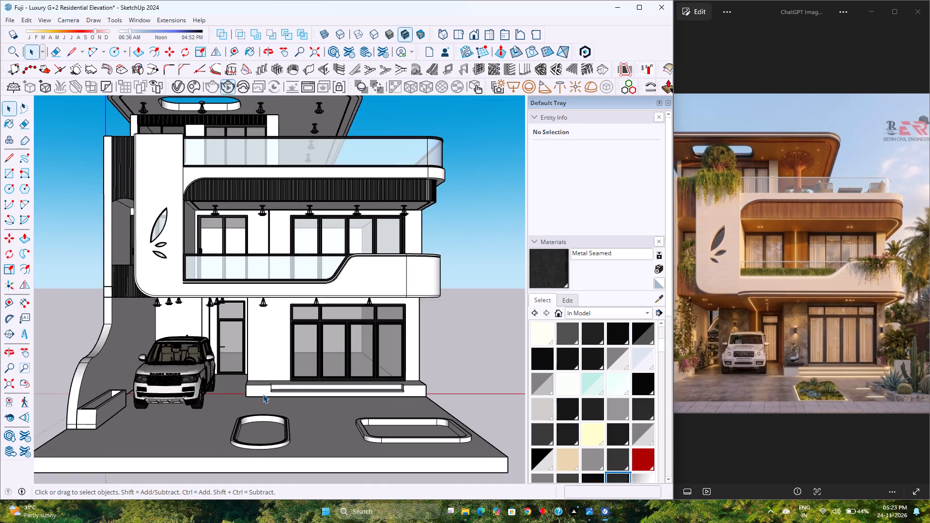
scroll(263, 394, up, 1)
scroll(263, 394, down, 2)
scroll(263, 394, up, 2)
scroll(263, 394, down, 2)
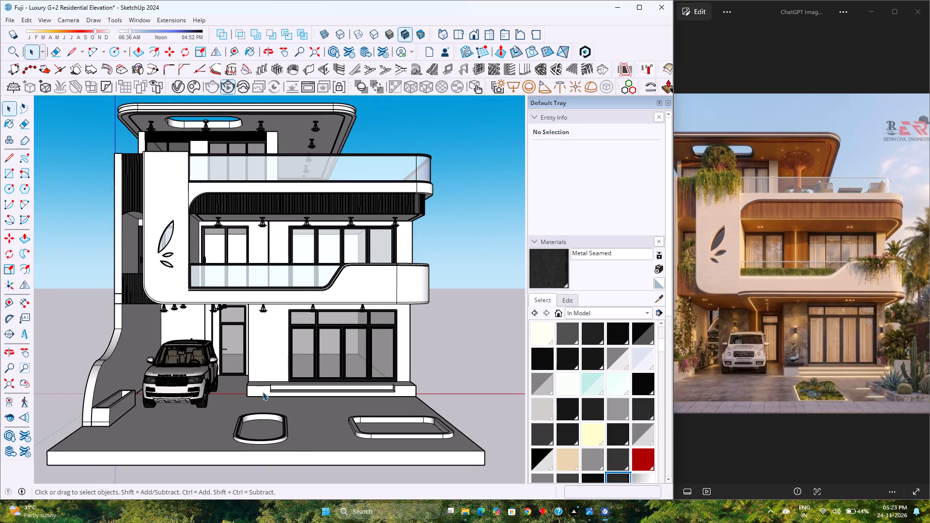
Examine the house from both front corners, checking the side walls, curved balconies, roof overhang and forecourt.
middle_drag(268, 388, 413, 379)
middle_drag(406, 379, 320, 382)
middle_click(315, 382)
scroll(315, 382, down, 2)
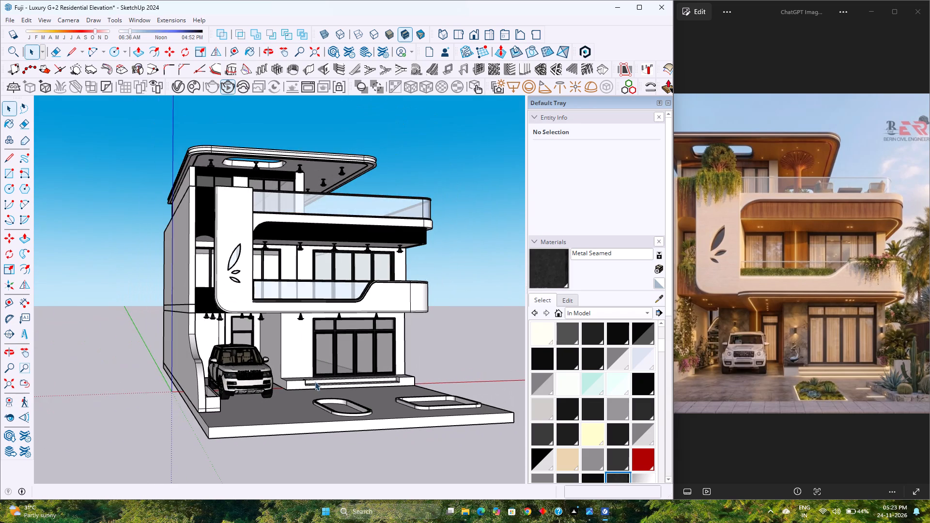
scroll(315, 382, up, 4)
scroll(315, 382, down, 3)
middle_drag(316, 377, 188, 382)
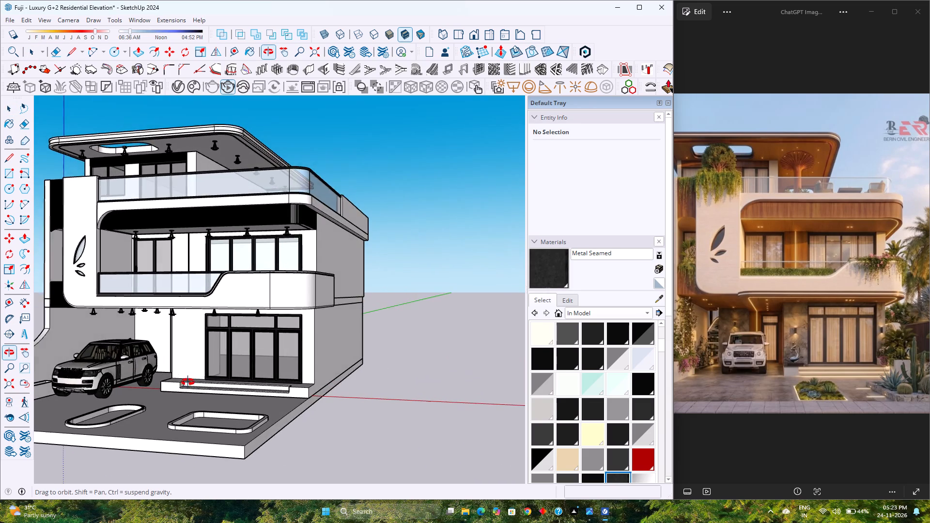
middle_drag(188, 382, 259, 380)
scroll(259, 380, down, 6)
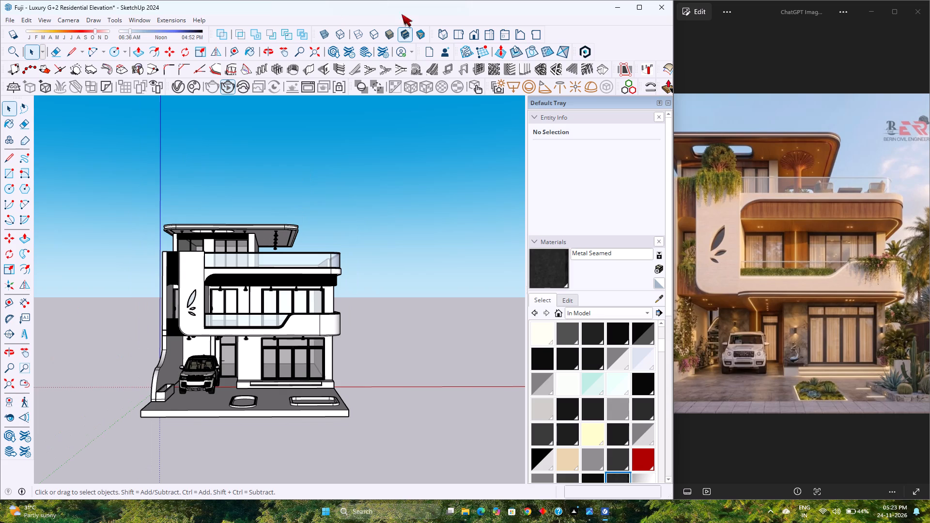
Set the standard front view and fit the whole house in it.
click(472, 31)
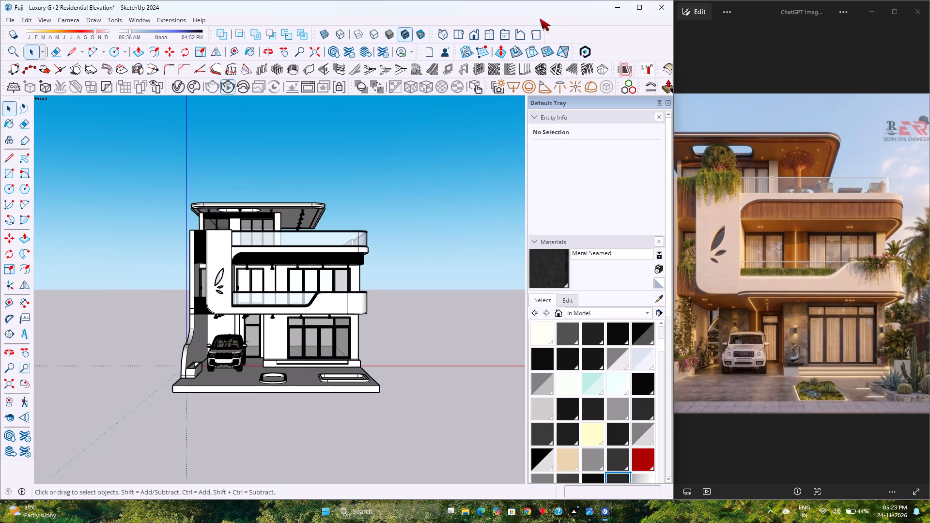
click(477, 37)
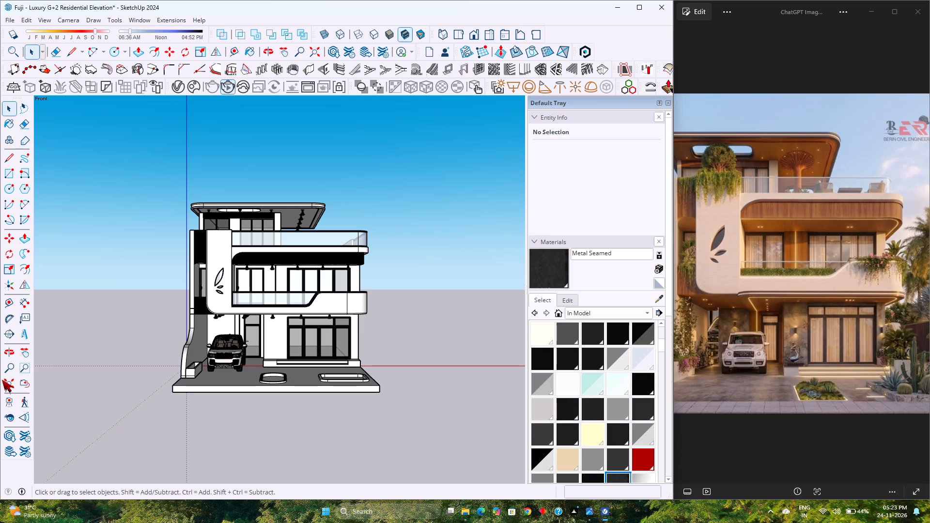
click(8, 387)
scroll(279, 274, down, 4)
scroll(279, 274, up, 3)
scroll(279, 274, down, 2)
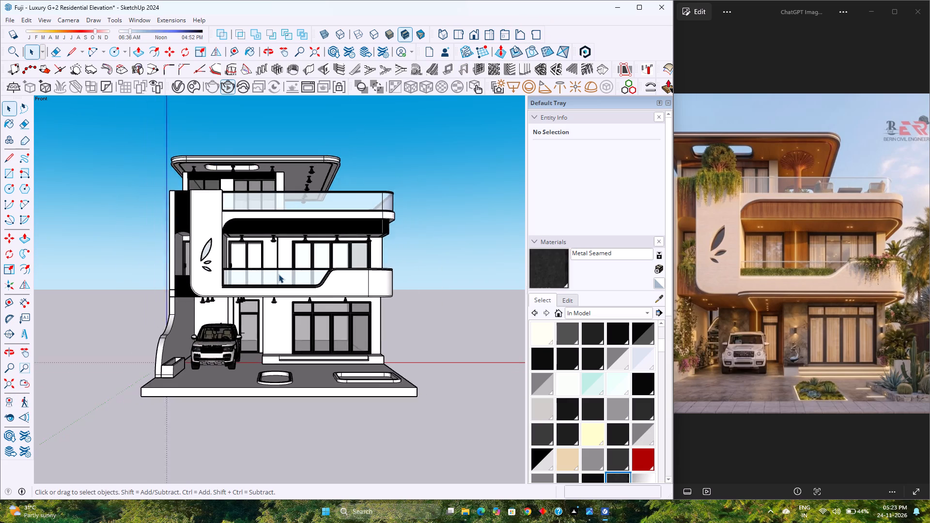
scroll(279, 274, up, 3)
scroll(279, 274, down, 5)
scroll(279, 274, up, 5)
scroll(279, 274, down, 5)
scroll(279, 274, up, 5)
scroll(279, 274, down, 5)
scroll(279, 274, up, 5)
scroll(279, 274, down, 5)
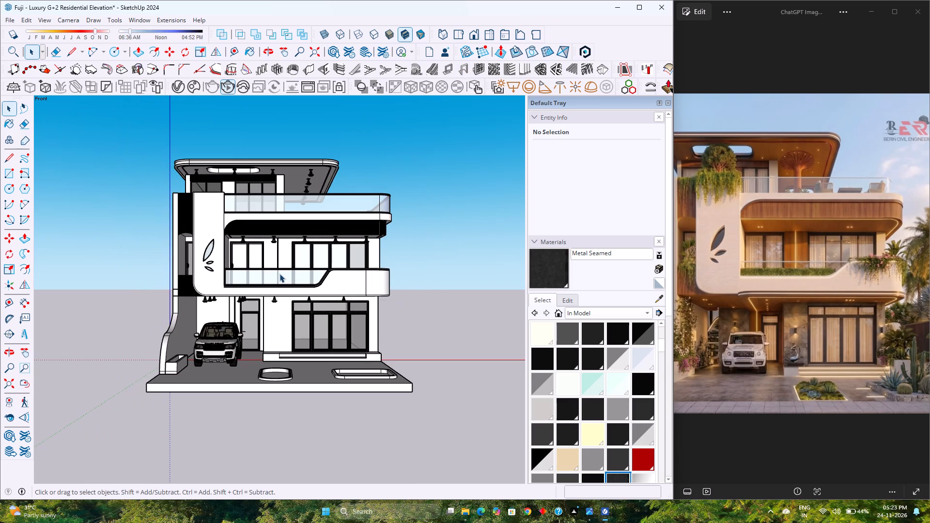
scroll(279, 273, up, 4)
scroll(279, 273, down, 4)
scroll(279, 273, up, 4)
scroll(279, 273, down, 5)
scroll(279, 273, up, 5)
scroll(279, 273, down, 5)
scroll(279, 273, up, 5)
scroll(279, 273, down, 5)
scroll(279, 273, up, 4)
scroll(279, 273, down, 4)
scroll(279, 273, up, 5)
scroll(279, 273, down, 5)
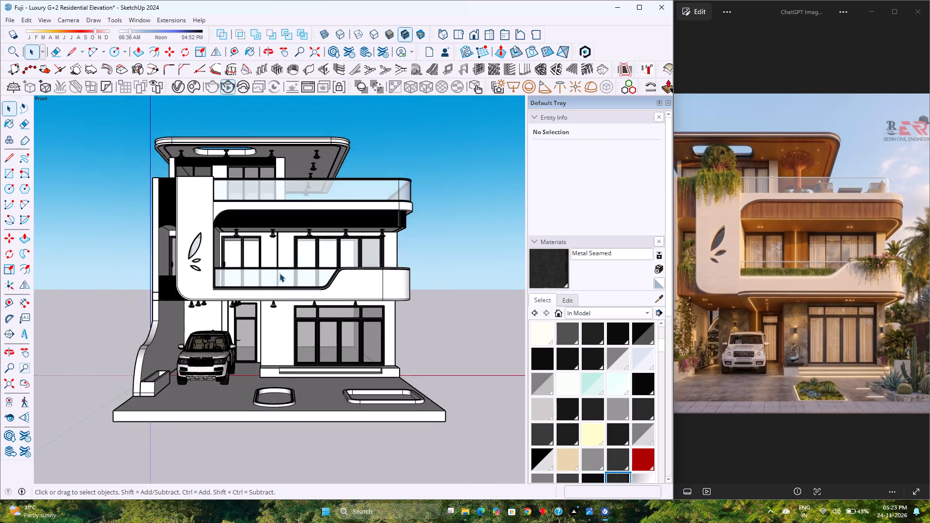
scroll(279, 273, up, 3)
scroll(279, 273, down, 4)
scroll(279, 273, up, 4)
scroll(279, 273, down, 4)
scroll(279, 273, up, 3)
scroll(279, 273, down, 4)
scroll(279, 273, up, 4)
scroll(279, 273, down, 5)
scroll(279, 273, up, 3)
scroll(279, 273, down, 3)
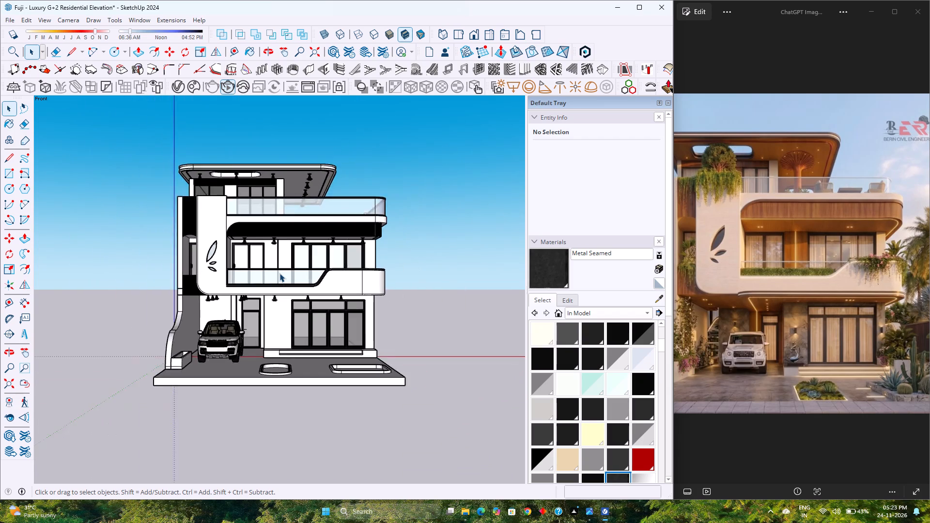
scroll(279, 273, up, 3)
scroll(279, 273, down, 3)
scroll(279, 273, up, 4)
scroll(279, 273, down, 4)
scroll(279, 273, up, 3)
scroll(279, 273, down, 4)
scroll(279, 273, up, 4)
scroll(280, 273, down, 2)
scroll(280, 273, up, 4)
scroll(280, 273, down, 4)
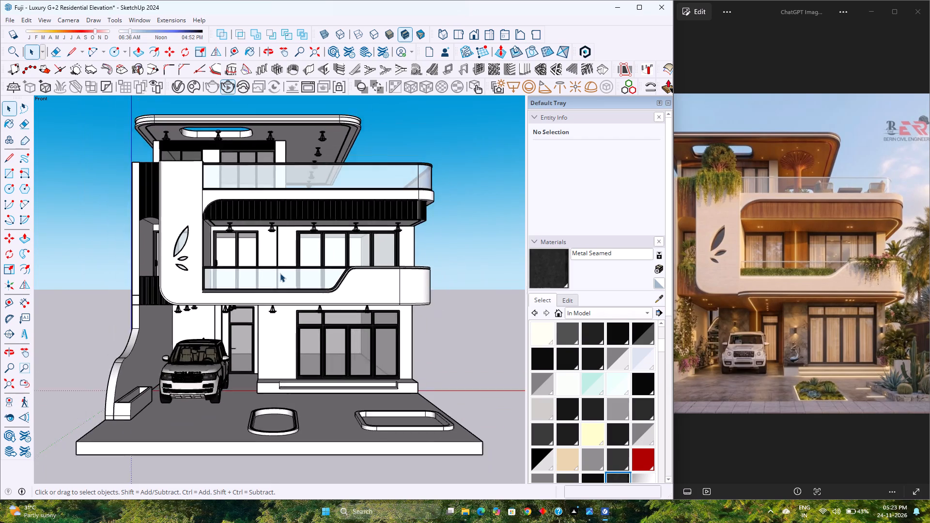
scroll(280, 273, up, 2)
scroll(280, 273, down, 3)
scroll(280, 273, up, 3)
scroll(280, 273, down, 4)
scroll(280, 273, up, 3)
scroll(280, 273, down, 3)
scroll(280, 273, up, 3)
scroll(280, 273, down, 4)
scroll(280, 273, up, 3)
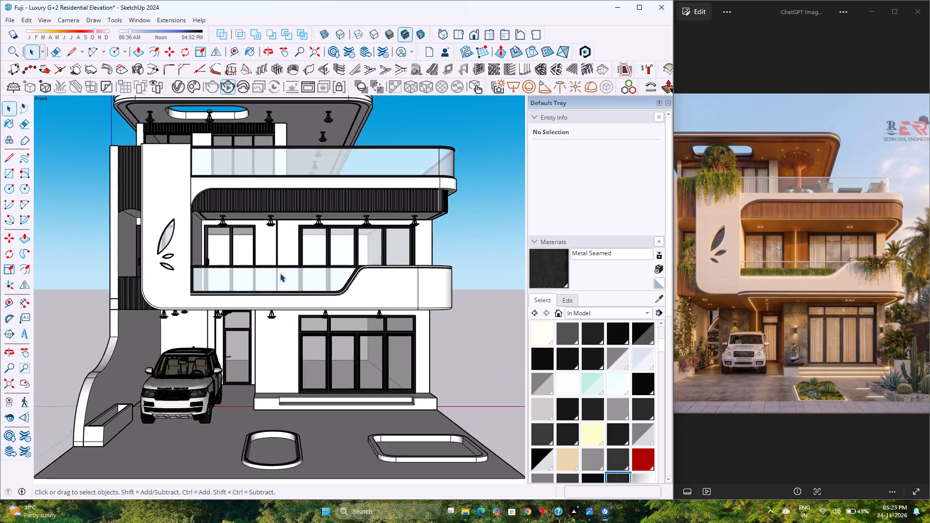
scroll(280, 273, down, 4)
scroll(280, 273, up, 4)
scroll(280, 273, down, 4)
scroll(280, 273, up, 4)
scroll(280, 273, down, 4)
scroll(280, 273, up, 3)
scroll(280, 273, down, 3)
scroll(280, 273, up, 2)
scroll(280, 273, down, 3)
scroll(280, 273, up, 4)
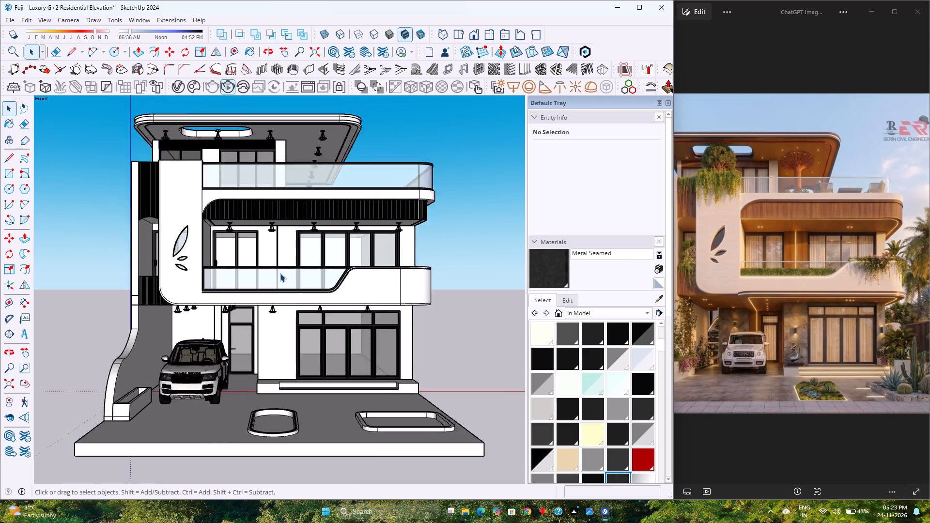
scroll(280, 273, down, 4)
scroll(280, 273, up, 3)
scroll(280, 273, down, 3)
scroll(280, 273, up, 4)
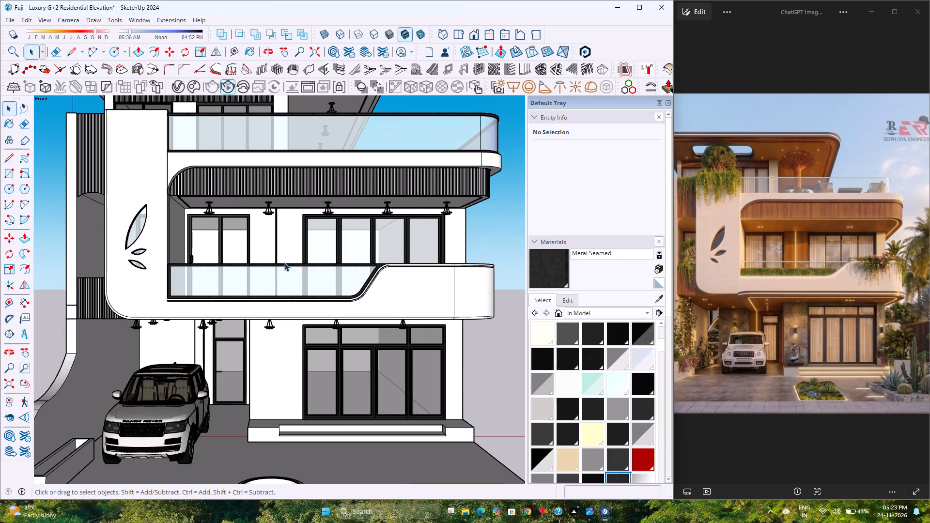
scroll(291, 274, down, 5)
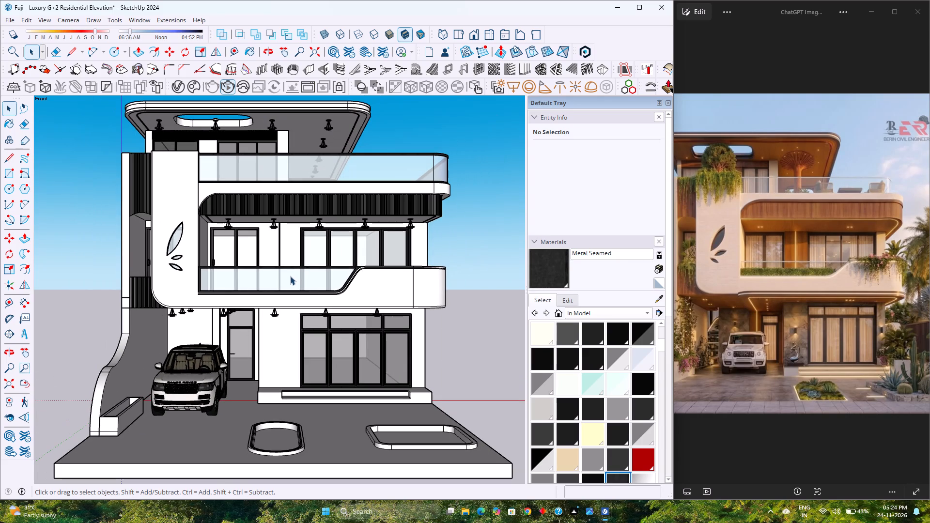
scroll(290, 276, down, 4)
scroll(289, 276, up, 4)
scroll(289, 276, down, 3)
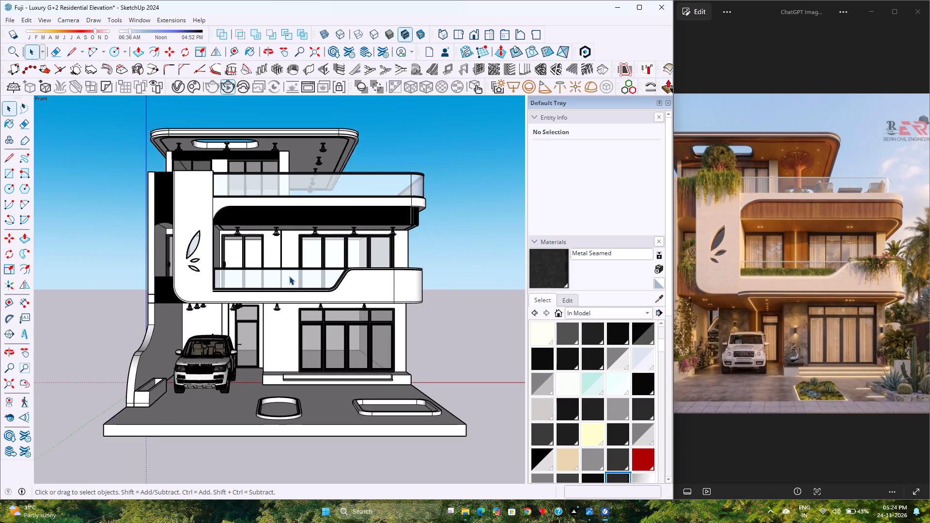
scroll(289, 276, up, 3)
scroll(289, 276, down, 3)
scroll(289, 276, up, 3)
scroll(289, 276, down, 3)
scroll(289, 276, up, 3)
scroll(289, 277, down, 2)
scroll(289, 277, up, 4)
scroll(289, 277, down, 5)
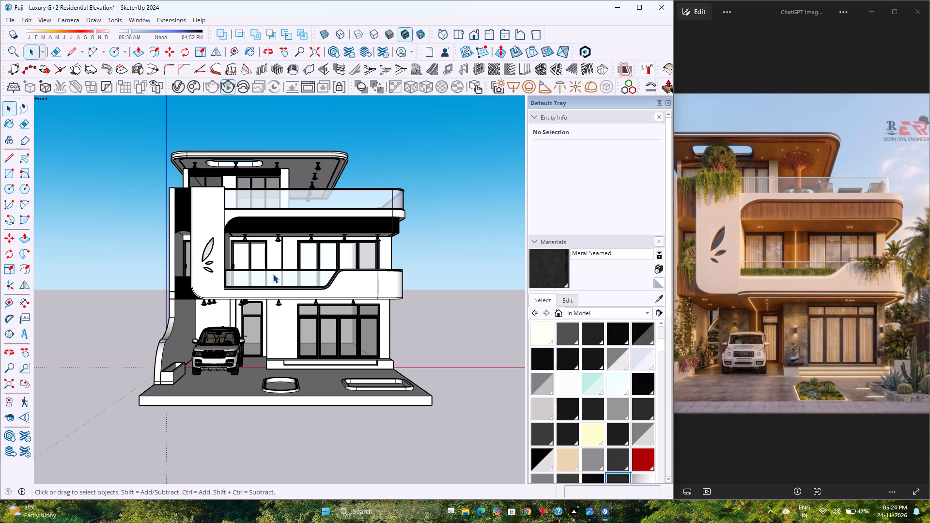
Examine the ground-floor entrance door, hanging lights, parked car and front glazing up close against the reference image.
scroll(273, 276, down, 2)
scroll(248, 308, up, 3)
scroll(248, 308, down, 4)
scroll(248, 308, up, 5)
scroll(248, 308, down, 4)
scroll(248, 308, up, 4)
scroll(248, 308, down, 5)
scroll(248, 308, up, 5)
scroll(248, 308, down, 5)
scroll(248, 308, up, 5)
scroll(249, 308, down, 1)
scroll(252, 309, up, 4)
scroll(252, 309, down, 5)
scroll(253, 310, up, 6)
scroll(254, 310, down, 2)
scroll(256, 311, up, 4)
scroll(256, 311, down, 4)
scroll(257, 311, up, 4)
scroll(257, 311, down, 4)
scroll(258, 312, up, 3)
scroll(258, 312, down, 6)
scroll(259, 313, up, 4)
scroll(259, 313, down, 4)
scroll(259, 313, up, 4)
scroll(259, 313, down, 3)
scroll(259, 313, up, 4)
scroll(259, 313, down, 4)
scroll(259, 313, up, 4)
scroll(259, 313, down, 5)
scroll(259, 313, up, 4)
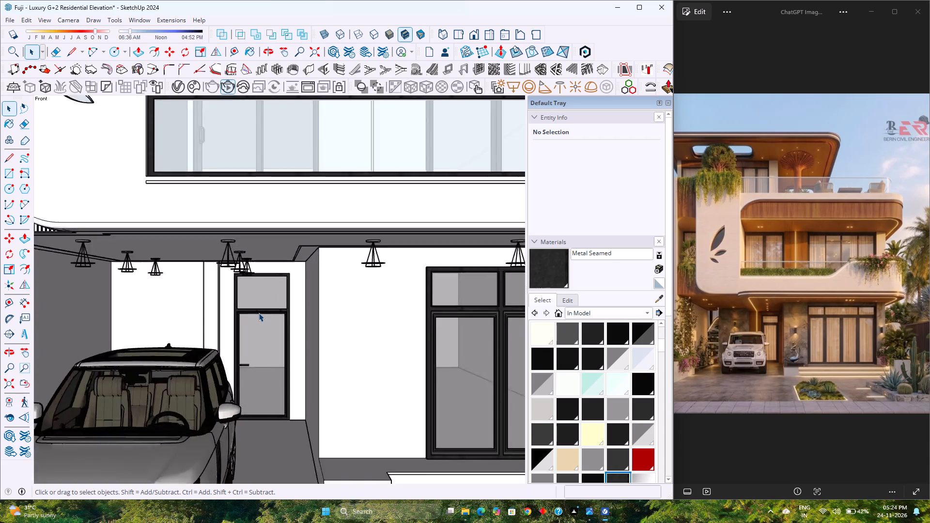
scroll(259, 313, down, 4)
scroll(259, 313, up, 4)
scroll(259, 313, down, 4)
scroll(259, 313, up, 4)
scroll(259, 313, down, 4)
scroll(259, 313, up, 3)
scroll(259, 313, down, 8)
scroll(261, 313, up, 2)
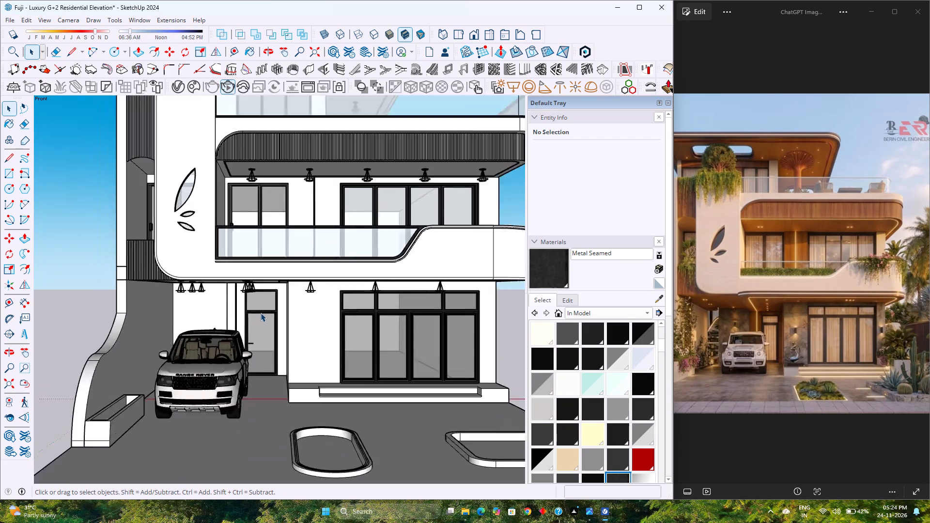
scroll(261, 313, up, 3)
scroll(261, 313, down, 4)
scroll(261, 313, up, 4)
scroll(261, 313, down, 5)
scroll(261, 313, up, 4)
scroll(261, 313, down, 4)
scroll(261, 313, up, 3)
scroll(261, 313, down, 2)
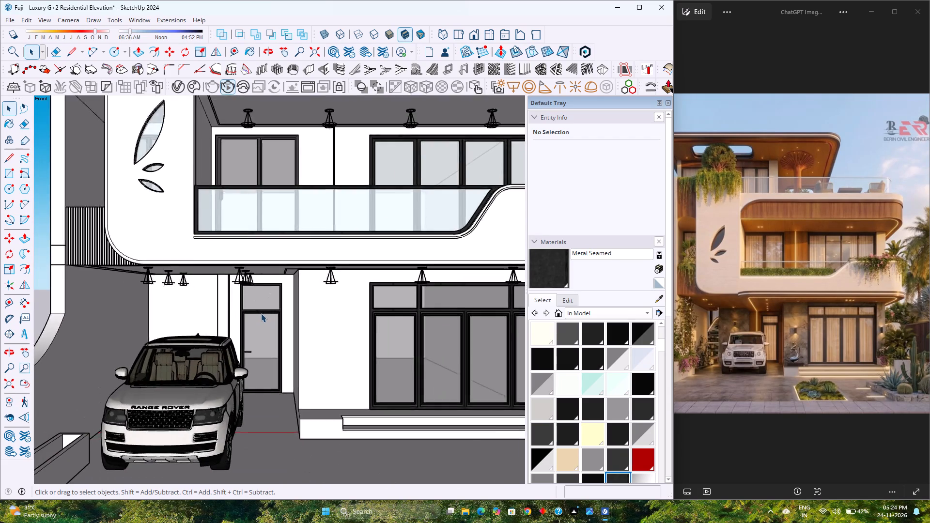
Examine the house from a front corner and again from the front, checking the roof underside, balconies and fluted cladding.
scroll(261, 313, down, 9)
middle_drag(297, 324, 165, 324)
scroll(165, 324, down, 3)
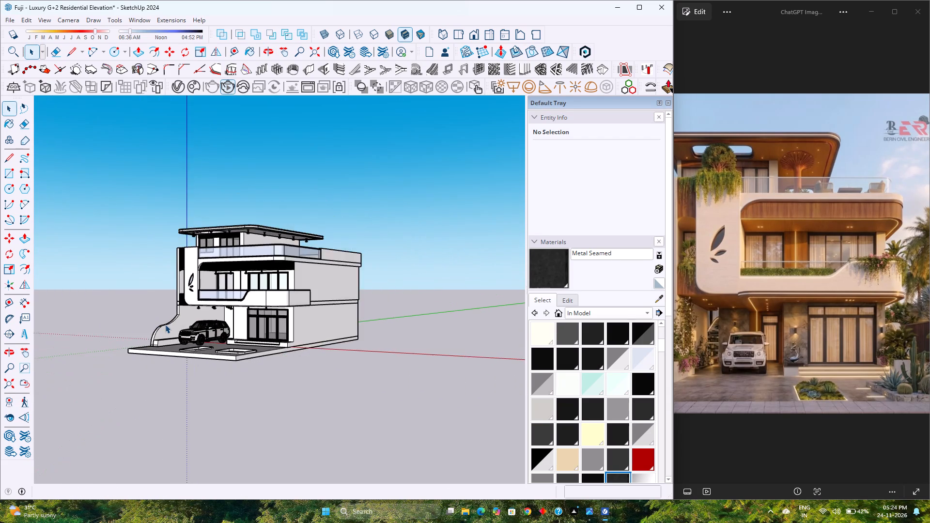
scroll(165, 324, up, 4)
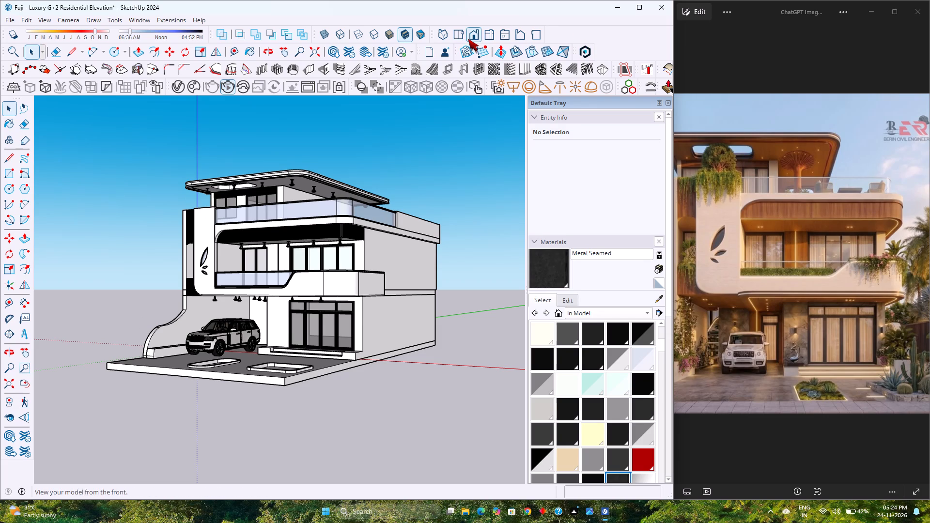
click(468, 39)
scroll(299, 335, up, 4)
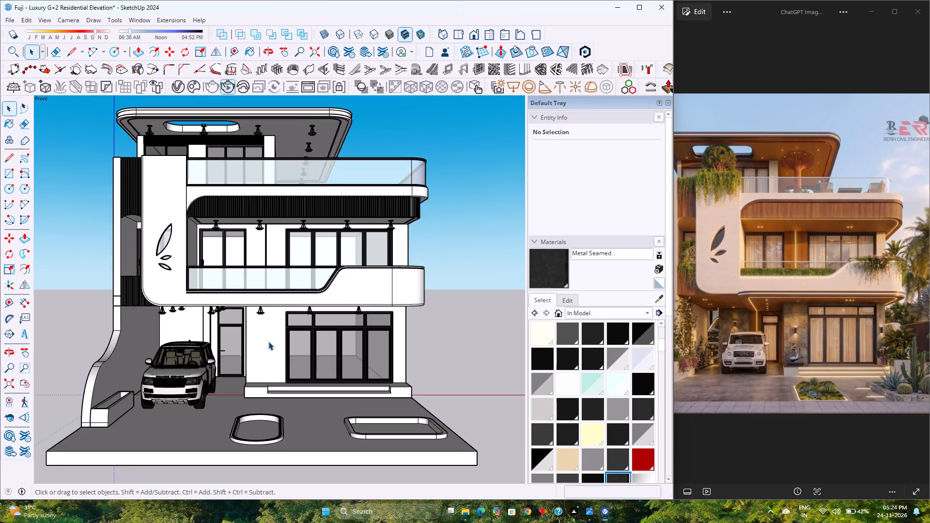
scroll(268, 341, up, 1)
middle_drag(266, 341, 266, 314)
scroll(269, 313, down, 3)
scroll(282, 241, up, 3)
middle_drag(282, 241, 283, 244)
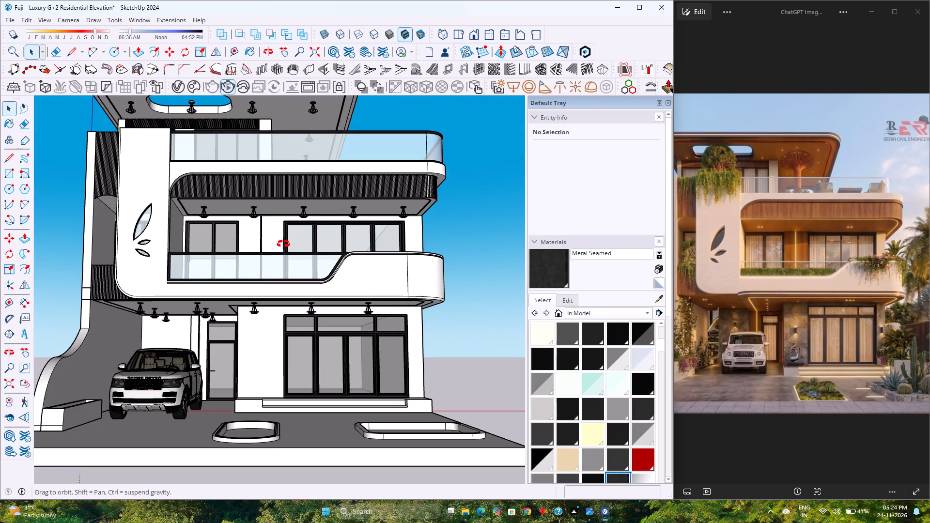
middle_drag(283, 244, 291, 259)
scroll(291, 258, down, 4)
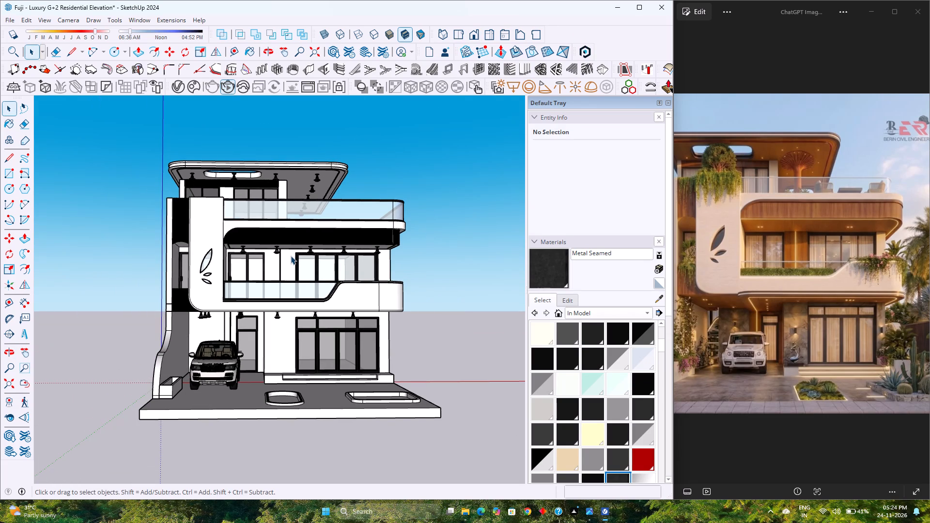
scroll(291, 254, up, 4)
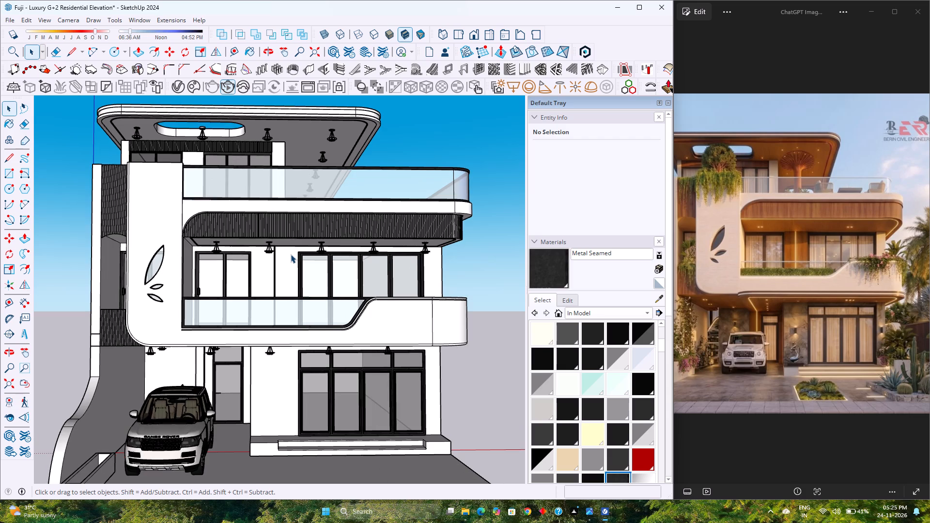
Examine the front elevation near and far against the reference image, checking the balconies, fluted cladding, leaf-shaped openings and glazing.
scroll(291, 254, up, 3)
scroll(291, 254, down, 4)
scroll(291, 254, up, 3)
scroll(291, 254, down, 3)
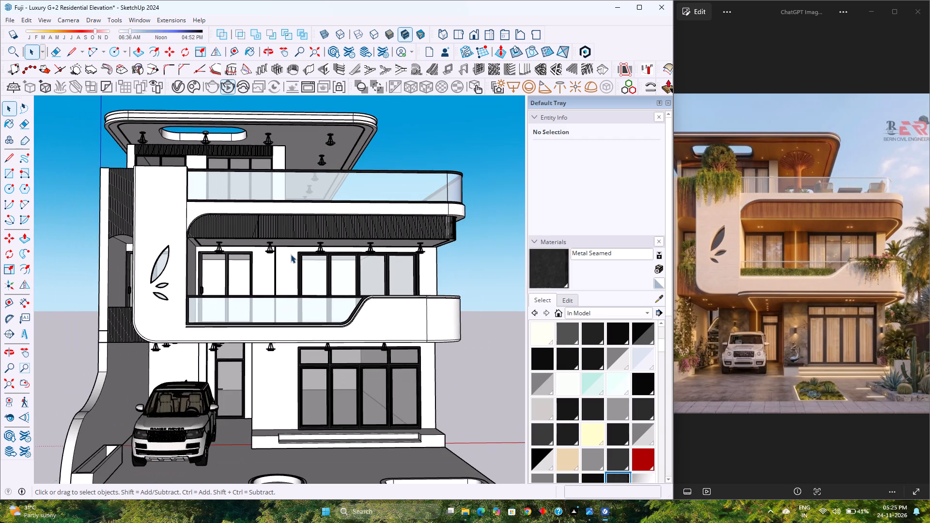
scroll(307, 250, up, 4)
scroll(307, 250, down, 4)
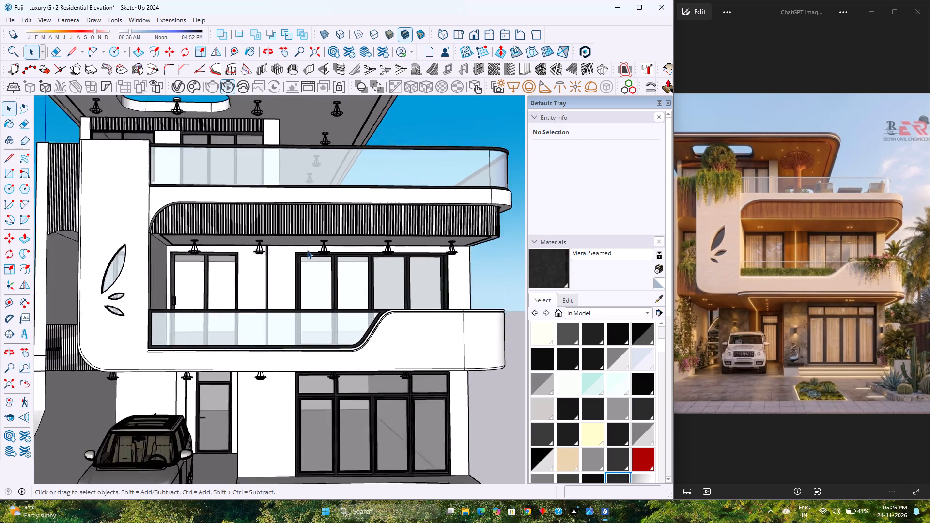
scroll(307, 250, down, 5)
scroll(307, 249, up, 3)
scroll(307, 249, down, 4)
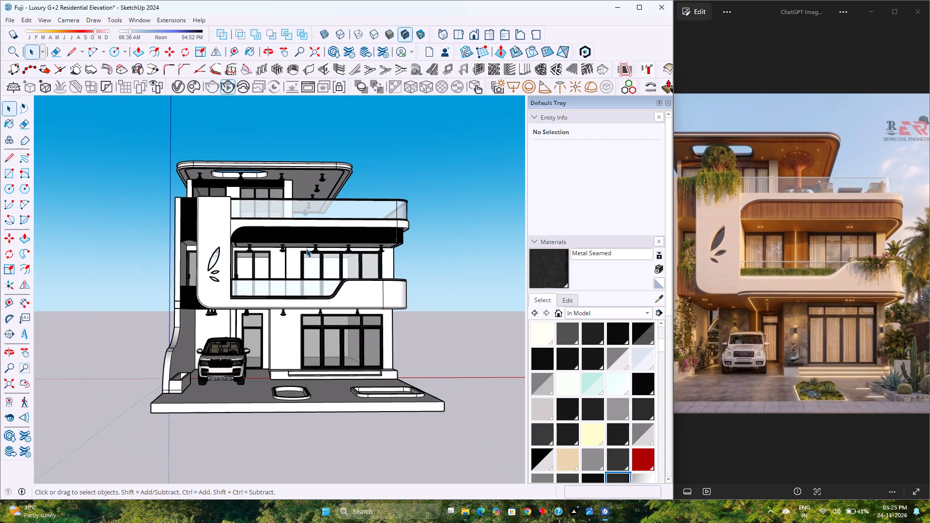
scroll(306, 248, up, 4)
scroll(306, 248, down, 4)
scroll(306, 248, up, 4)
scroll(306, 248, down, 4)
scroll(307, 247, up, 2)
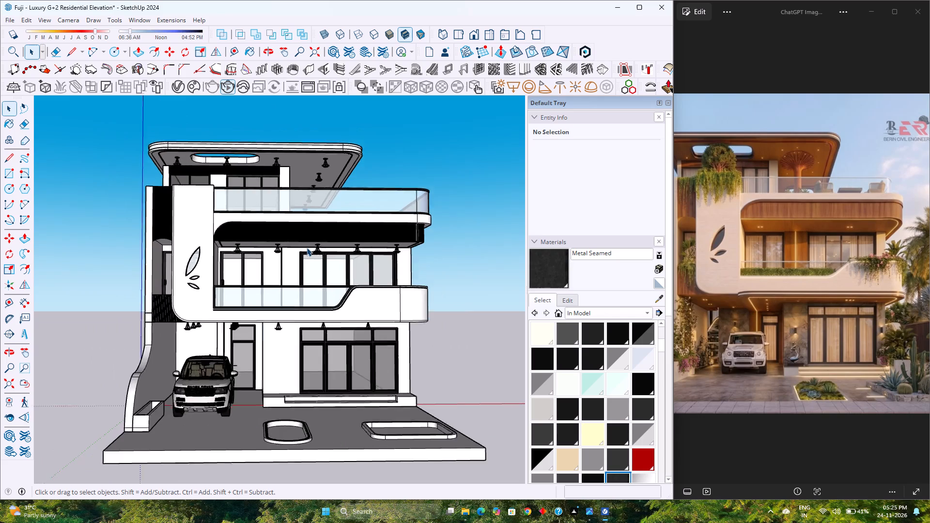
scroll(307, 247, up, 2)
scroll(307, 247, down, 4)
scroll(307, 247, up, 4)
scroll(307, 247, down, 4)
scroll(265, 291, up, 1)
scroll(265, 291, down, 4)
scroll(265, 291, up, 4)
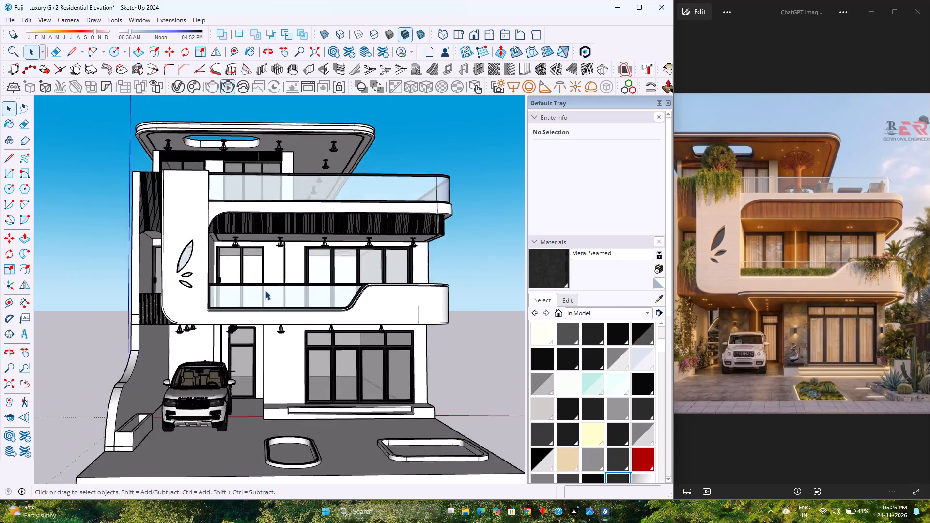
scroll(265, 291, down, 4)
scroll(319, 295, up, 9)
scroll(317, 295, down, 3)
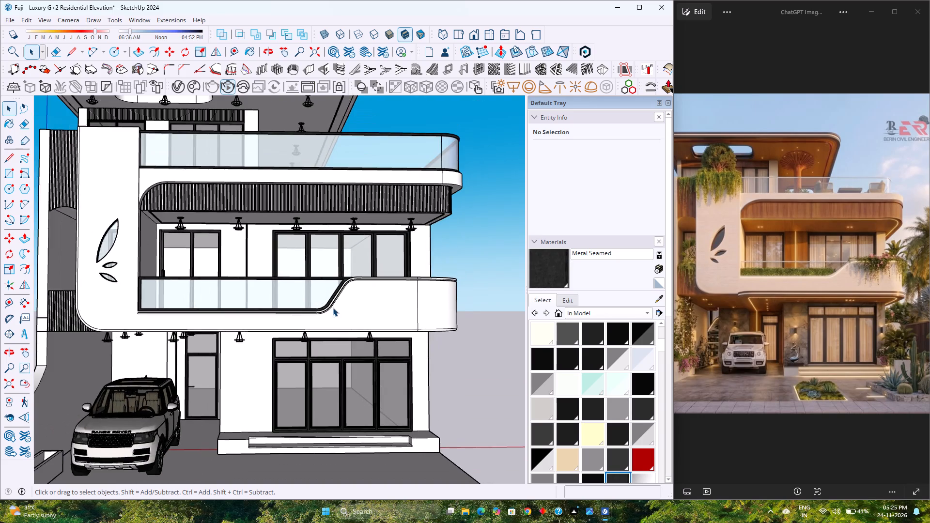
scroll(333, 308, up, 1)
Examine the house from a front corner, checking the roof overhang, curved balconies, side wall and parked car.
middle_drag(333, 308, 212, 292)
scroll(215, 289, down, 9)
scroll(228, 291, up, 3)
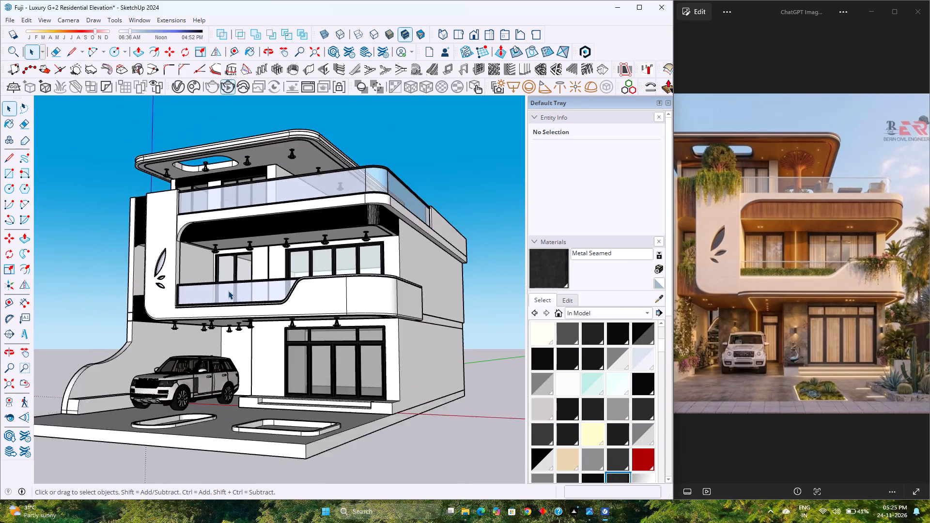
scroll(228, 291, up, 5)
scroll(228, 291, down, 4)
scroll(231, 290, up, 4)
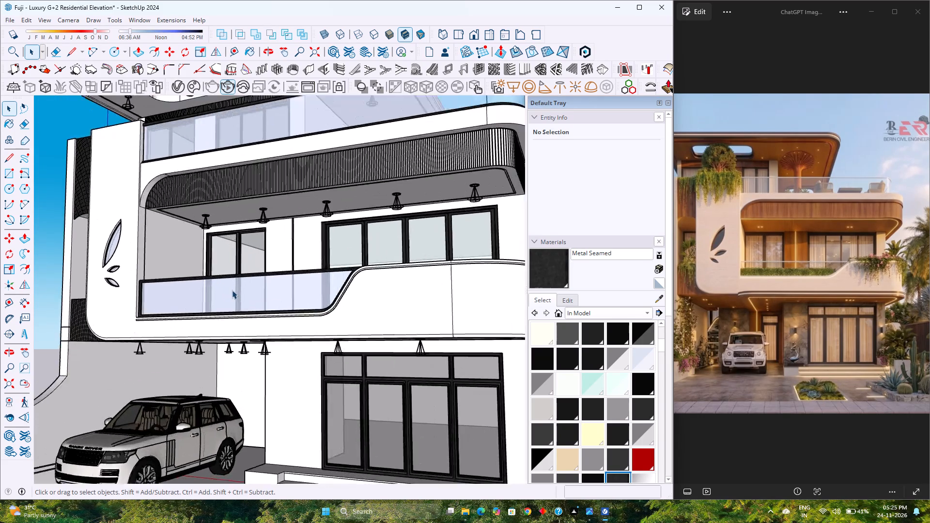
scroll(232, 290, down, 4)
scroll(232, 290, up, 2)
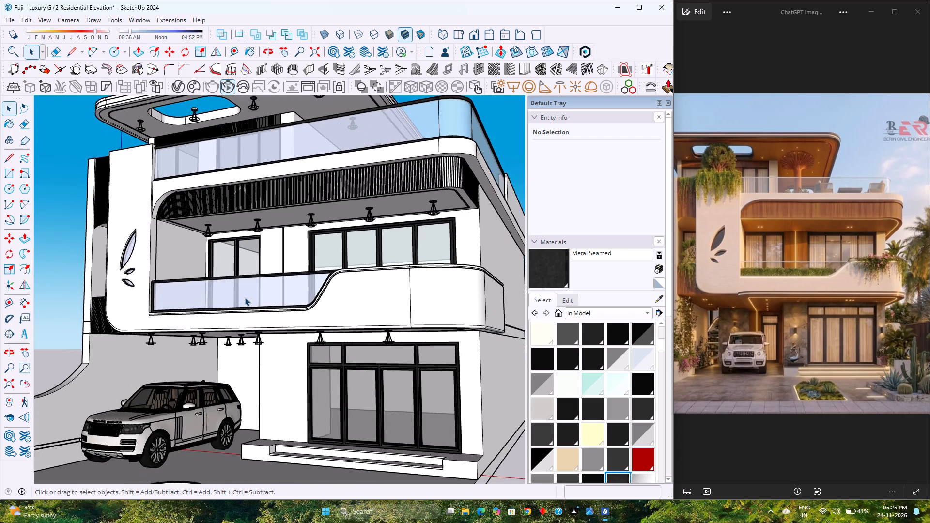
scroll(245, 297, down, 4)
scroll(246, 297, up, 4)
scroll(246, 297, down, 4)
scroll(246, 298, up, 3)
scroll(247, 299, down, 7)
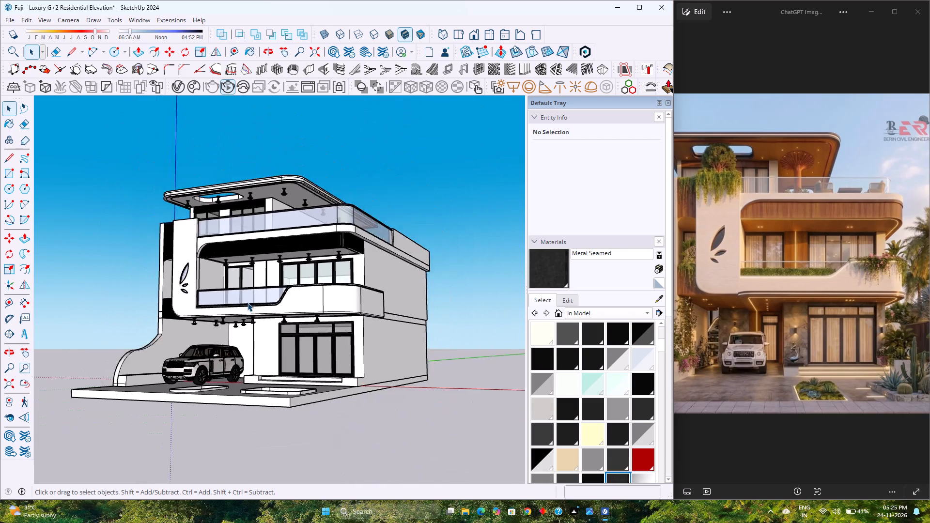
scroll(248, 303, up, 4)
scroll(248, 302, down, 5)
scroll(248, 302, up, 5)
scroll(248, 302, down, 5)
scroll(248, 302, up, 4)
scroll(248, 302, down, 3)
scroll(249, 302, up, 2)
scroll(249, 302, down, 2)
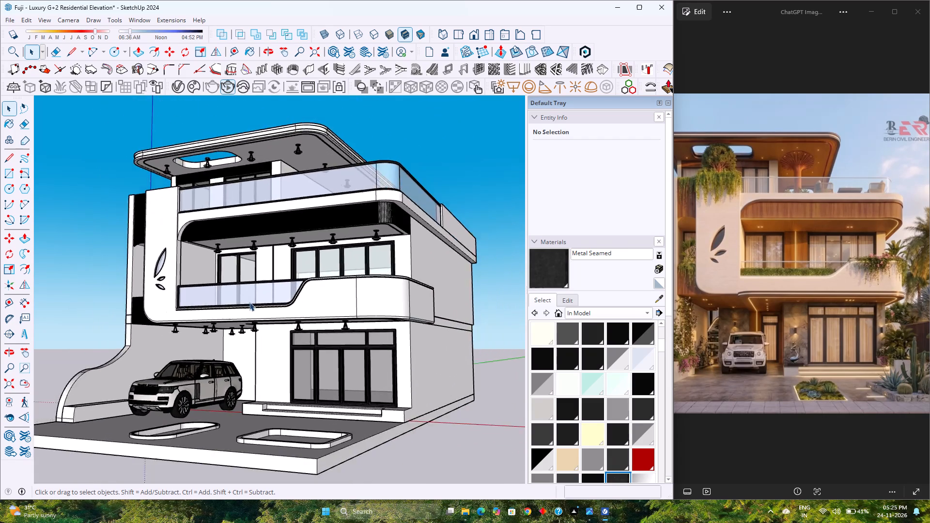
scroll(249, 302, up, 3)
scroll(253, 300, down, 4)
scroll(256, 296, up, 4)
scroll(256, 296, down, 2)
scroll(256, 296, up, 2)
scroll(256, 296, down, 3)
scroll(256, 296, up, 3)
scroll(256, 296, down, 3)
scroll(257, 296, up, 3)
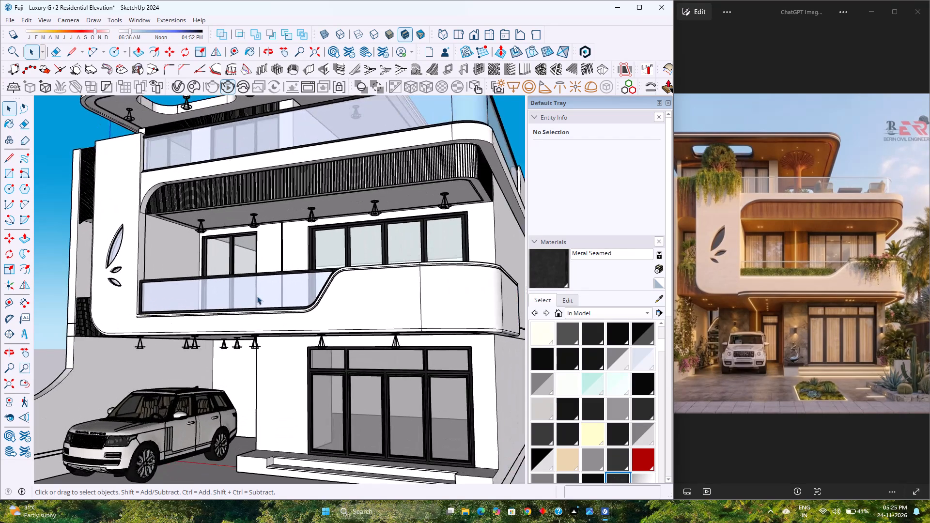
Examine the first-floor balcony's glass railing and its curved black frame up close, with the windows and hanging lights behind.
scroll(257, 296, down, 3)
scroll(257, 296, up, 7)
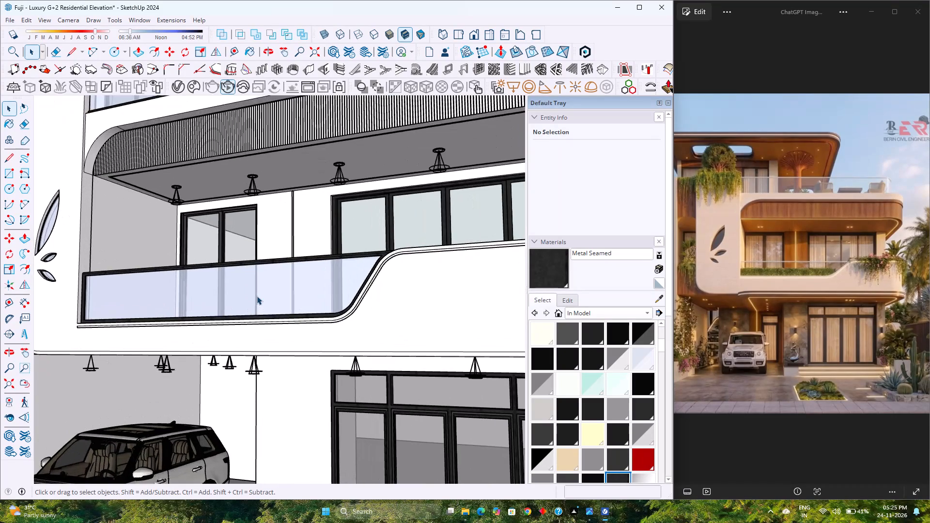
scroll(257, 296, up, 8)
scroll(257, 296, down, 2)
scroll(257, 296, up, 2)
scroll(257, 296, down, 3)
scroll(257, 296, up, 3)
scroll(257, 296, down, 1)
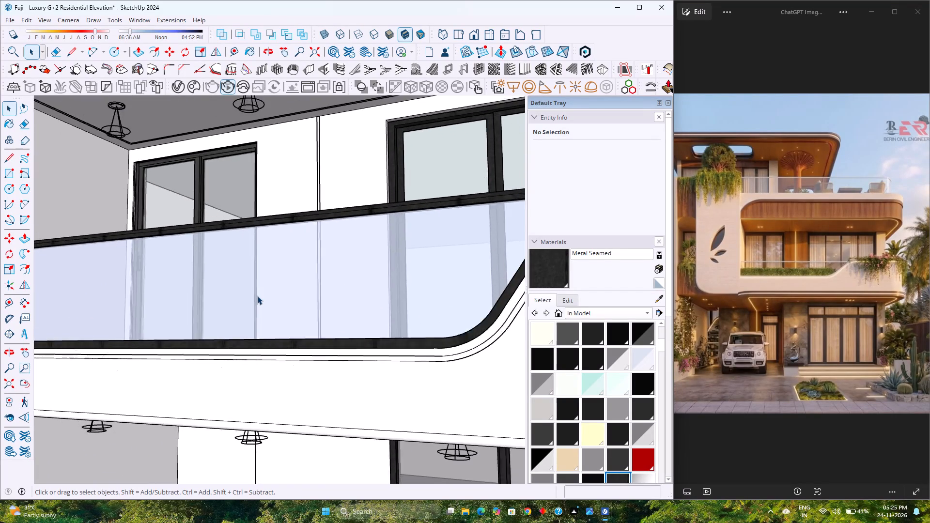
scroll(257, 296, down, 1)
scroll(257, 296, up, 2)
scroll(257, 296, down, 3)
scroll(257, 296, up, 4)
scroll(257, 296, down, 8)
scroll(257, 296, up, 4)
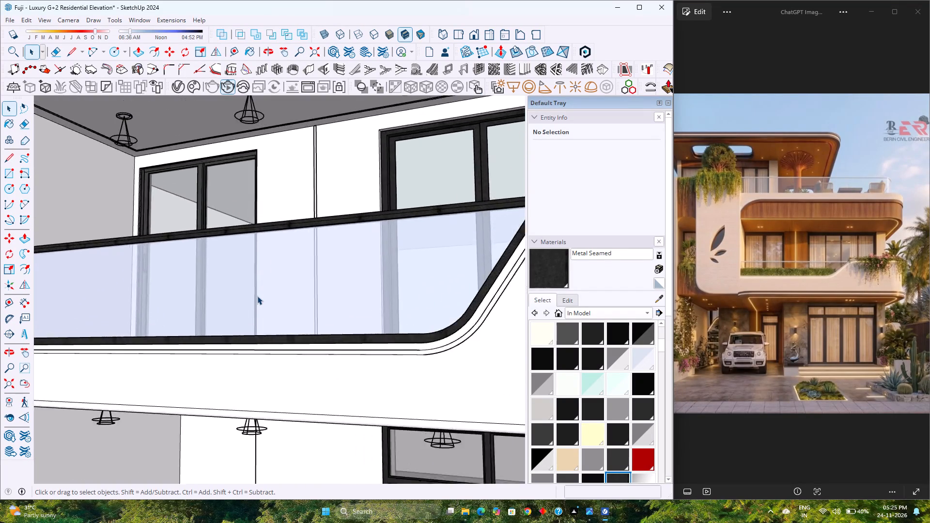
scroll(257, 296, down, 4)
scroll(257, 296, up, 4)
scroll(257, 296, down, 4)
scroll(257, 296, up, 3)
scroll(257, 296, down, 3)
scroll(257, 296, up, 3)
scroll(257, 296, down, 3)
scroll(257, 296, up, 3)
scroll(257, 296, down, 3)
scroll(257, 296, up, 3)
scroll(257, 296, down, 3)
scroll(258, 296, up, 3)
scroll(258, 296, down, 3)
scroll(258, 296, up, 4)
scroll(258, 296, down, 11)
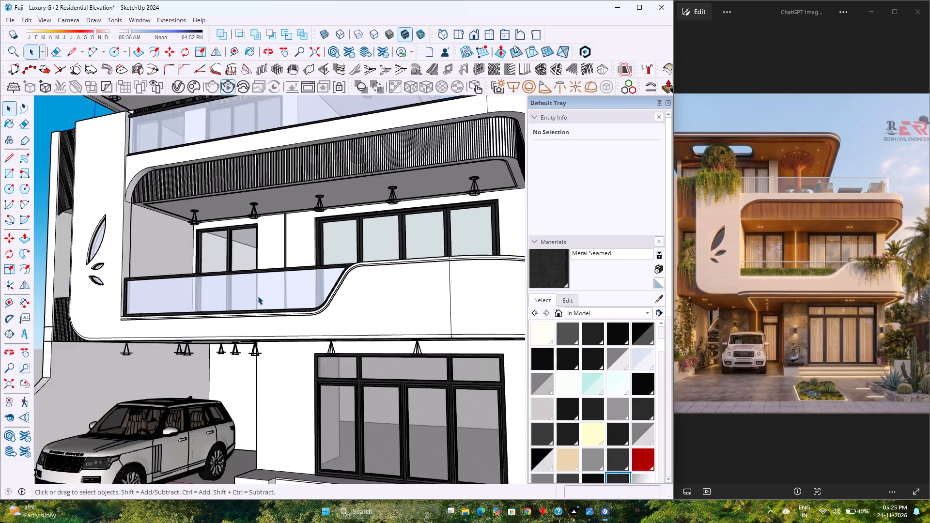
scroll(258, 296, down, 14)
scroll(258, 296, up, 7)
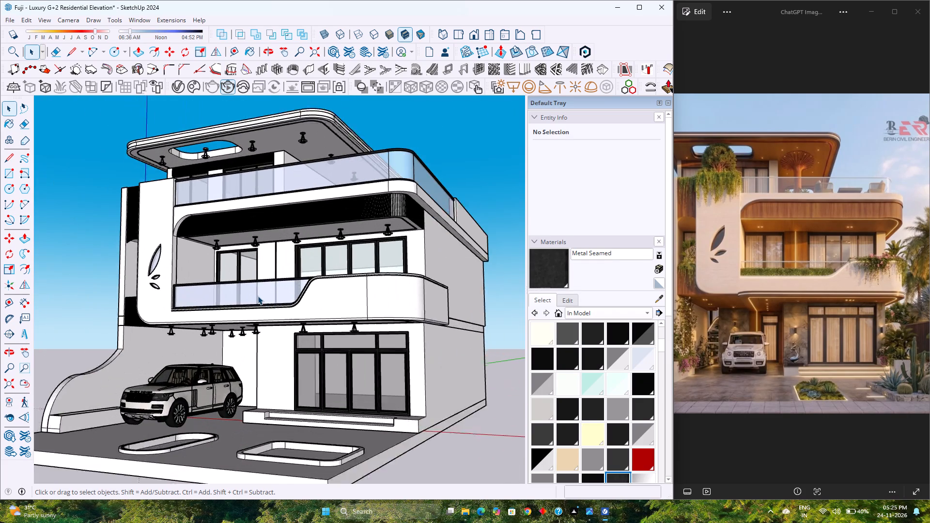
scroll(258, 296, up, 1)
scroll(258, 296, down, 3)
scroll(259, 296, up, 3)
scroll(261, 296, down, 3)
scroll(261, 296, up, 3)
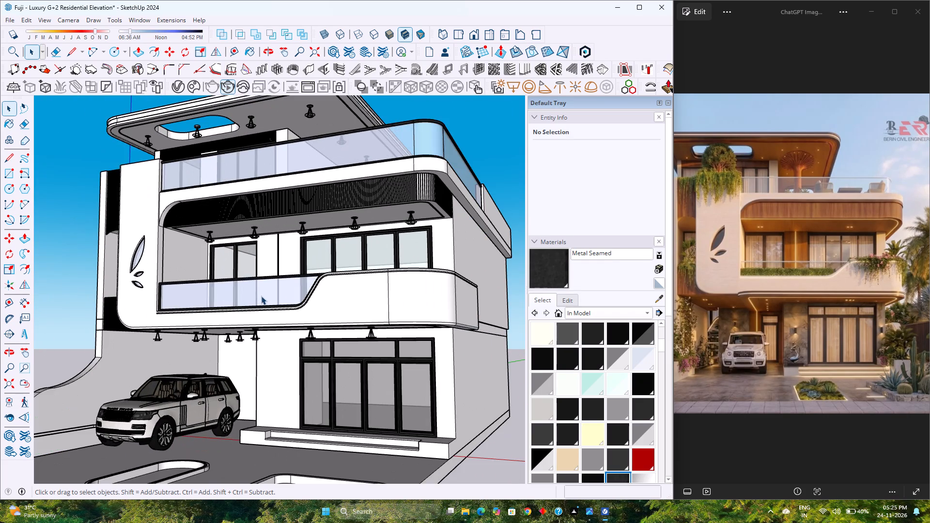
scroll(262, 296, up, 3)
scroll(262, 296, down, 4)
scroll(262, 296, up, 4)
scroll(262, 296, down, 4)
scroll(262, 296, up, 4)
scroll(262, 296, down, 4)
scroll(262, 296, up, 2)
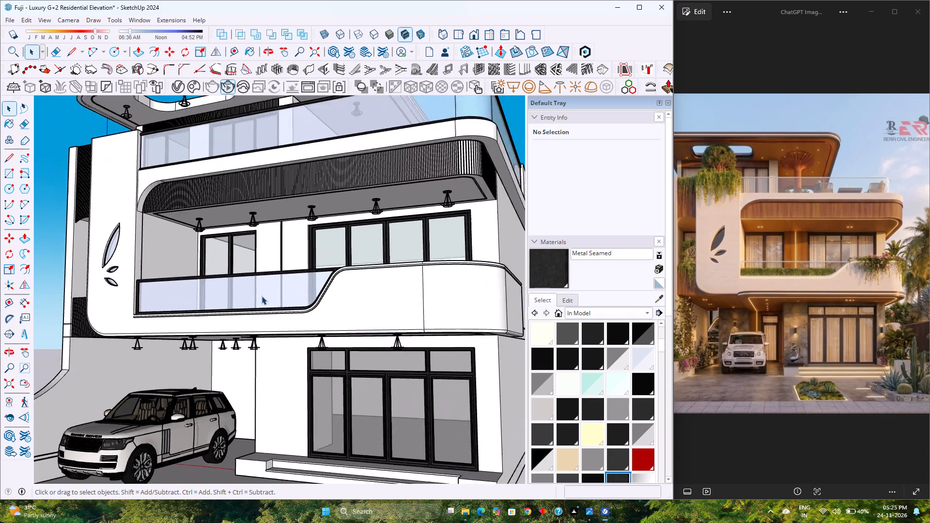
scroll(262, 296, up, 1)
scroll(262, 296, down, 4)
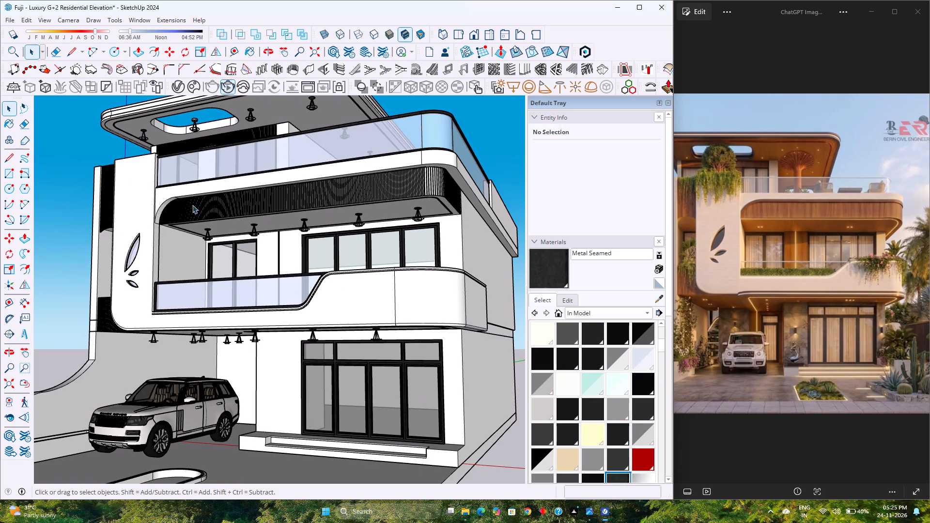
Set the standard front view and frame the whole house and forecourt in it.
click(477, 37)
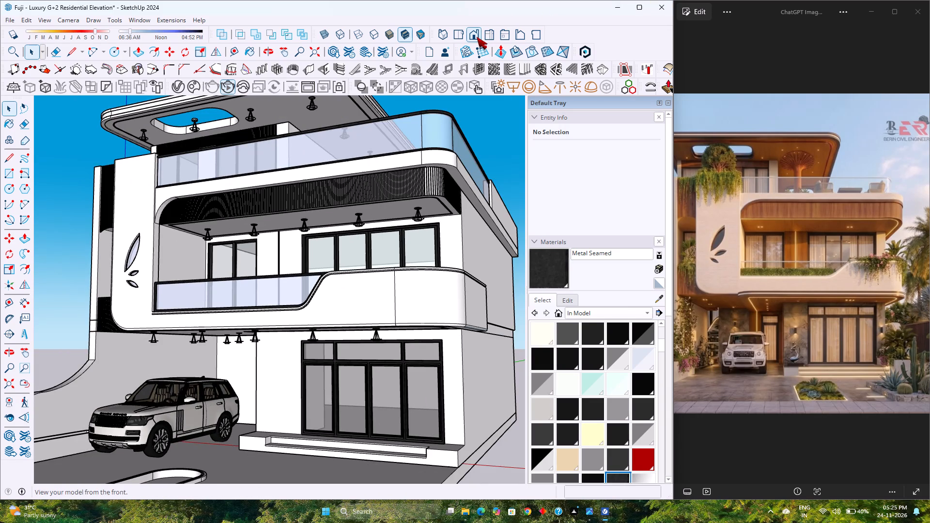
scroll(299, 304, down, 3)
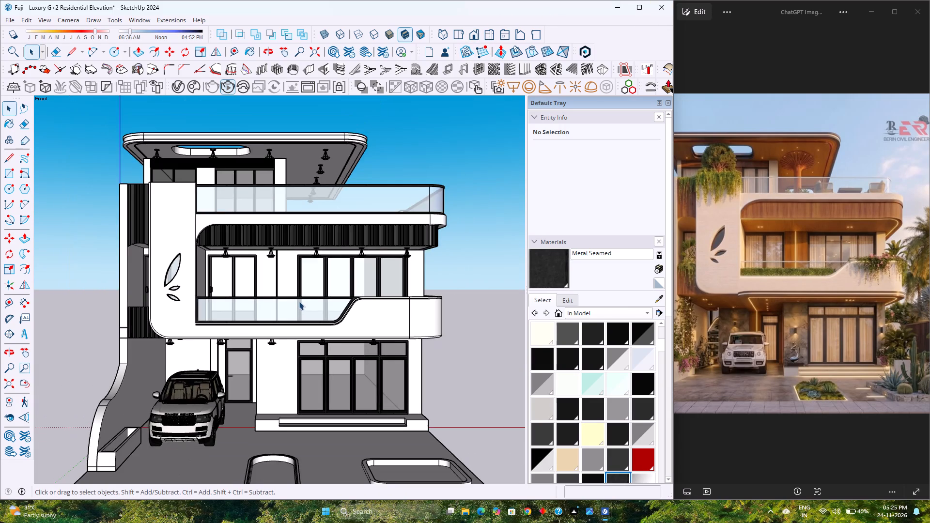
scroll(299, 300, down, 4)
scroll(299, 300, up, 2)
scroll(288, 439, up, 2)
scroll(290, 438, down, 4)
scroll(287, 469, up, 3)
scroll(286, 467, down, 1)
scroll(286, 467, up, 1)
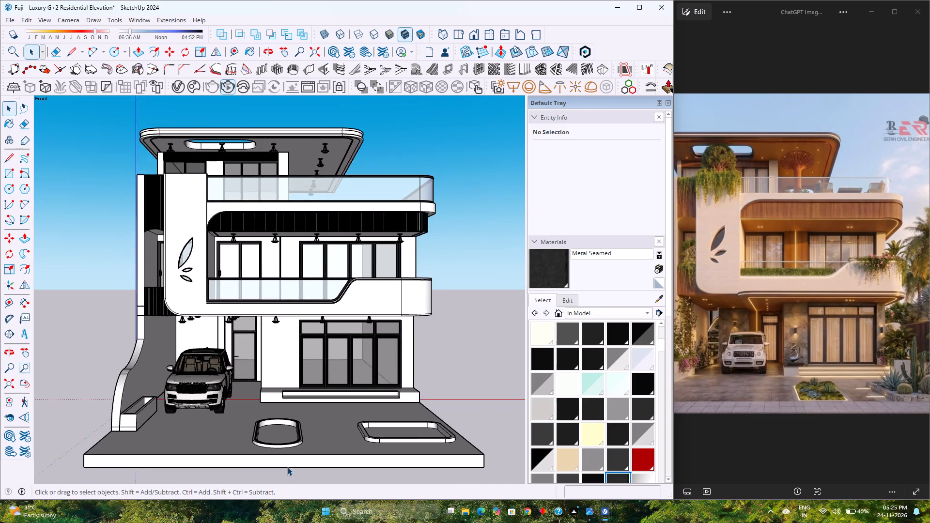
scroll(287, 467, up, 1)
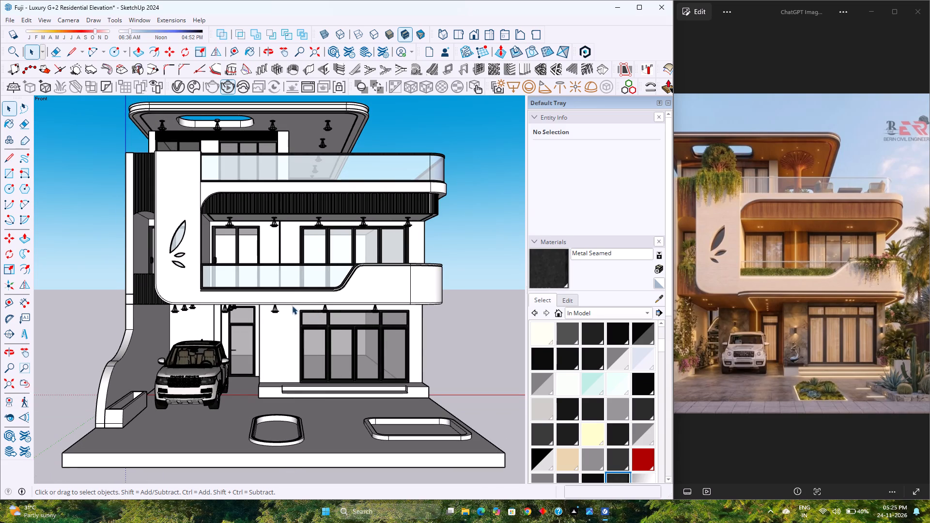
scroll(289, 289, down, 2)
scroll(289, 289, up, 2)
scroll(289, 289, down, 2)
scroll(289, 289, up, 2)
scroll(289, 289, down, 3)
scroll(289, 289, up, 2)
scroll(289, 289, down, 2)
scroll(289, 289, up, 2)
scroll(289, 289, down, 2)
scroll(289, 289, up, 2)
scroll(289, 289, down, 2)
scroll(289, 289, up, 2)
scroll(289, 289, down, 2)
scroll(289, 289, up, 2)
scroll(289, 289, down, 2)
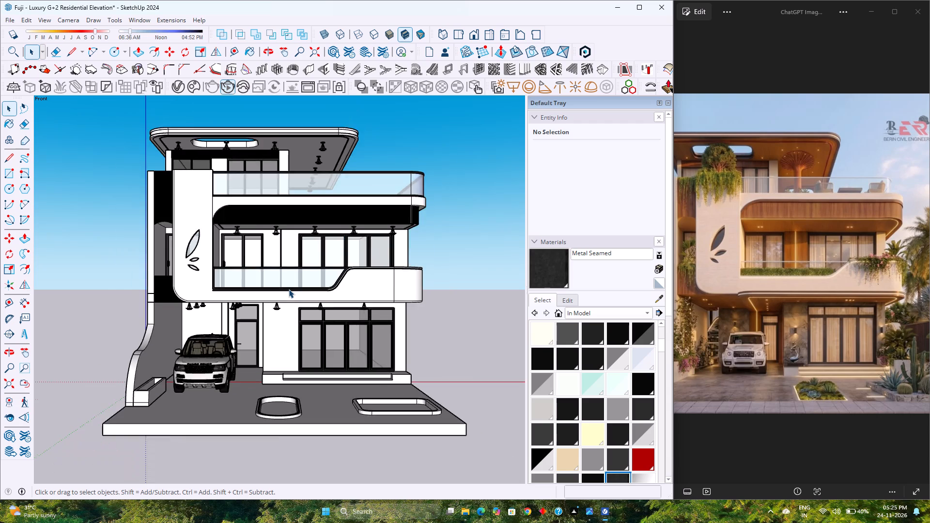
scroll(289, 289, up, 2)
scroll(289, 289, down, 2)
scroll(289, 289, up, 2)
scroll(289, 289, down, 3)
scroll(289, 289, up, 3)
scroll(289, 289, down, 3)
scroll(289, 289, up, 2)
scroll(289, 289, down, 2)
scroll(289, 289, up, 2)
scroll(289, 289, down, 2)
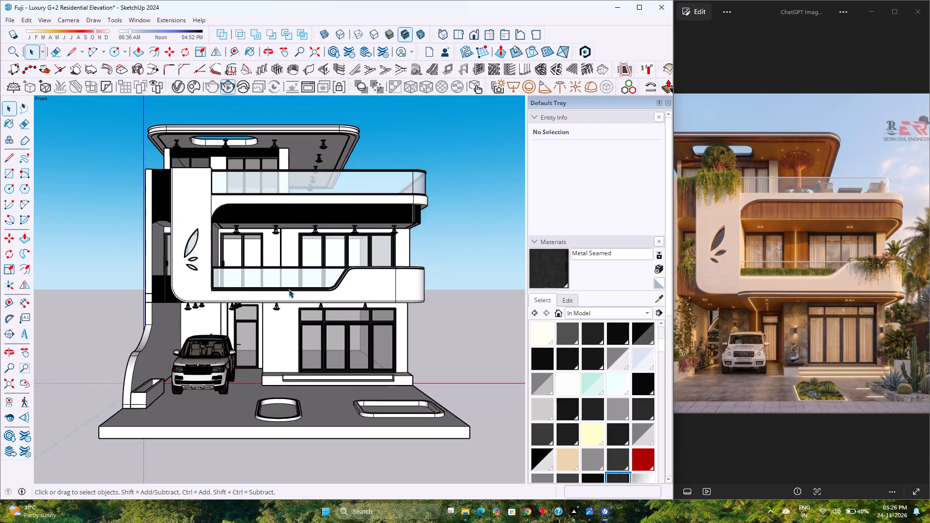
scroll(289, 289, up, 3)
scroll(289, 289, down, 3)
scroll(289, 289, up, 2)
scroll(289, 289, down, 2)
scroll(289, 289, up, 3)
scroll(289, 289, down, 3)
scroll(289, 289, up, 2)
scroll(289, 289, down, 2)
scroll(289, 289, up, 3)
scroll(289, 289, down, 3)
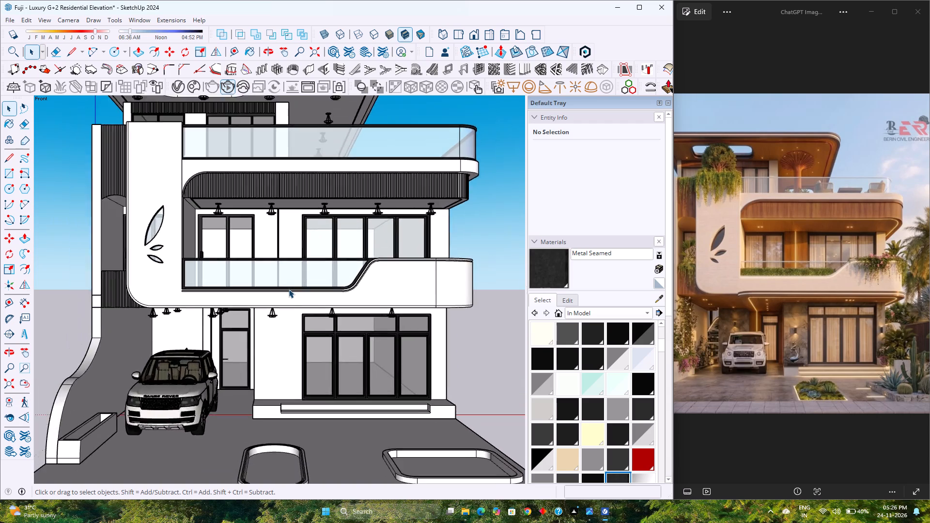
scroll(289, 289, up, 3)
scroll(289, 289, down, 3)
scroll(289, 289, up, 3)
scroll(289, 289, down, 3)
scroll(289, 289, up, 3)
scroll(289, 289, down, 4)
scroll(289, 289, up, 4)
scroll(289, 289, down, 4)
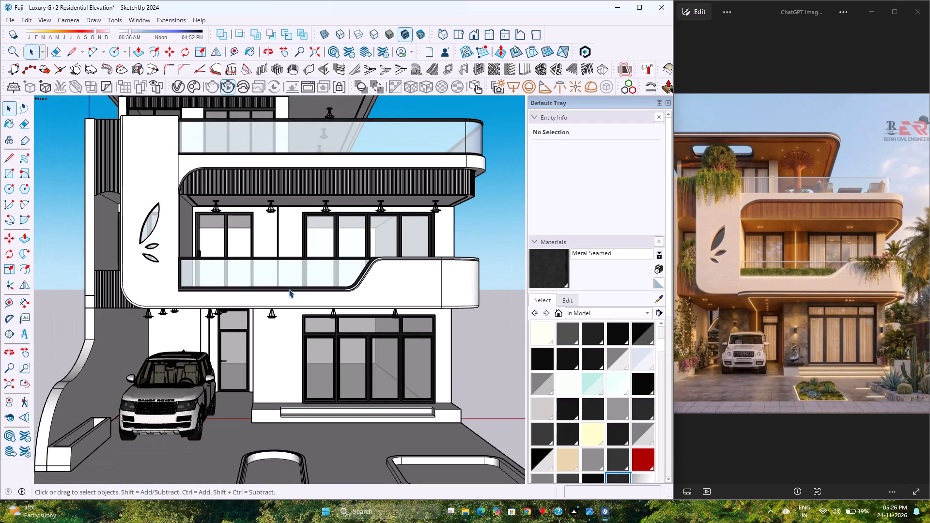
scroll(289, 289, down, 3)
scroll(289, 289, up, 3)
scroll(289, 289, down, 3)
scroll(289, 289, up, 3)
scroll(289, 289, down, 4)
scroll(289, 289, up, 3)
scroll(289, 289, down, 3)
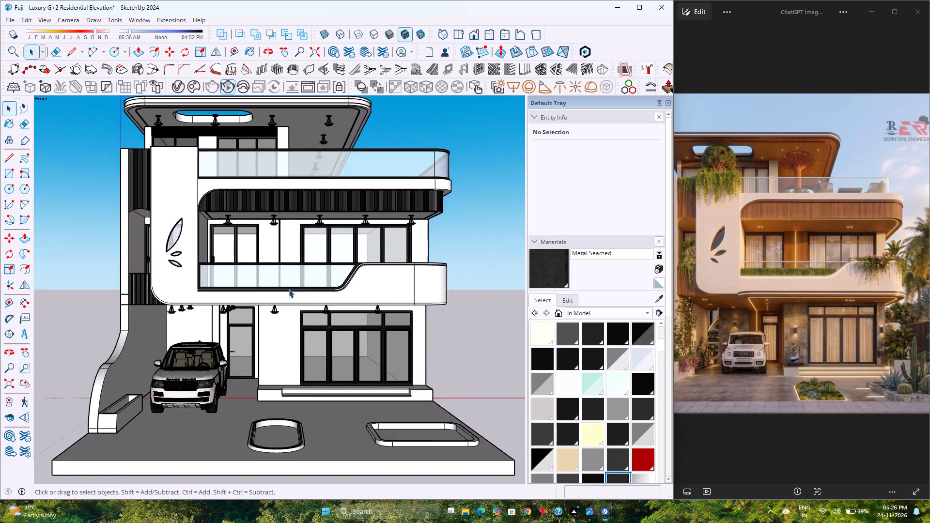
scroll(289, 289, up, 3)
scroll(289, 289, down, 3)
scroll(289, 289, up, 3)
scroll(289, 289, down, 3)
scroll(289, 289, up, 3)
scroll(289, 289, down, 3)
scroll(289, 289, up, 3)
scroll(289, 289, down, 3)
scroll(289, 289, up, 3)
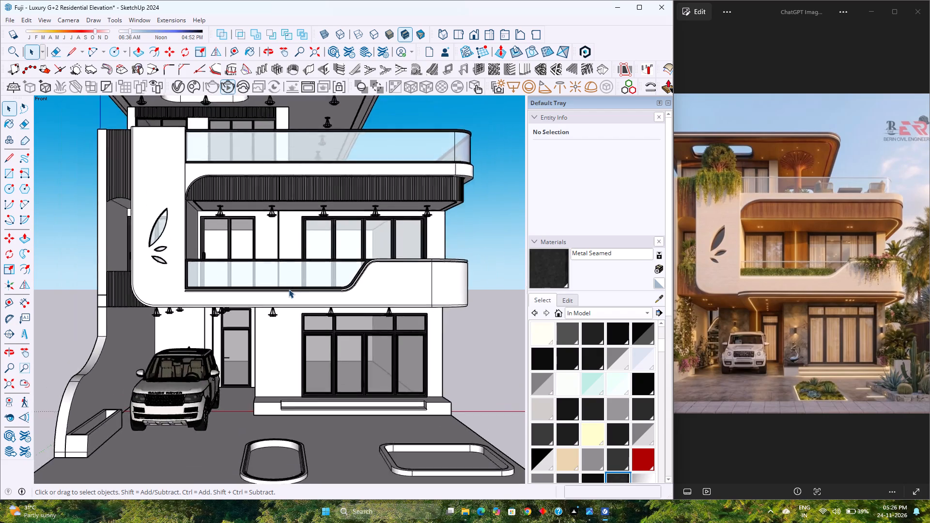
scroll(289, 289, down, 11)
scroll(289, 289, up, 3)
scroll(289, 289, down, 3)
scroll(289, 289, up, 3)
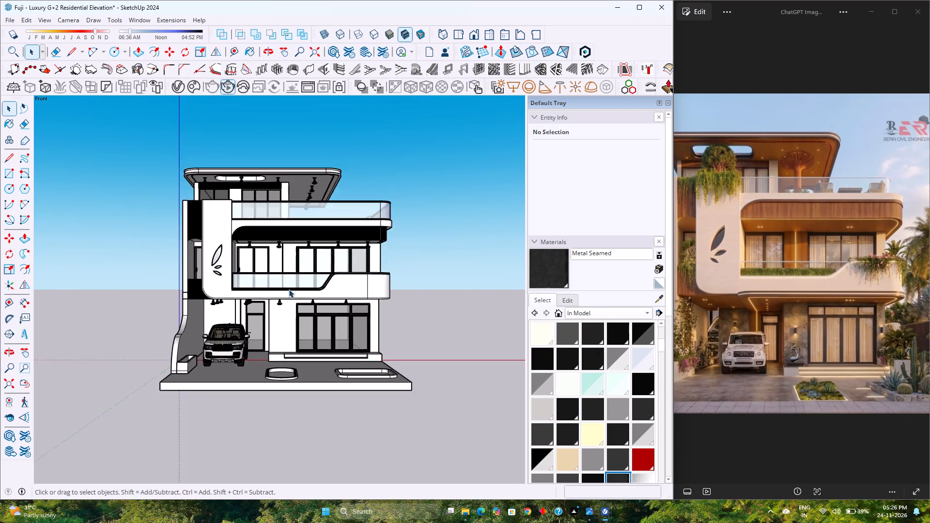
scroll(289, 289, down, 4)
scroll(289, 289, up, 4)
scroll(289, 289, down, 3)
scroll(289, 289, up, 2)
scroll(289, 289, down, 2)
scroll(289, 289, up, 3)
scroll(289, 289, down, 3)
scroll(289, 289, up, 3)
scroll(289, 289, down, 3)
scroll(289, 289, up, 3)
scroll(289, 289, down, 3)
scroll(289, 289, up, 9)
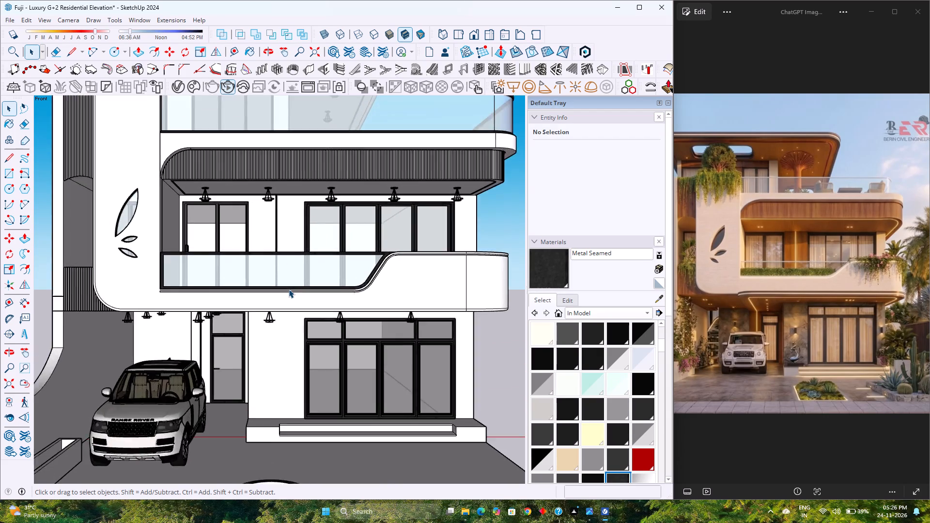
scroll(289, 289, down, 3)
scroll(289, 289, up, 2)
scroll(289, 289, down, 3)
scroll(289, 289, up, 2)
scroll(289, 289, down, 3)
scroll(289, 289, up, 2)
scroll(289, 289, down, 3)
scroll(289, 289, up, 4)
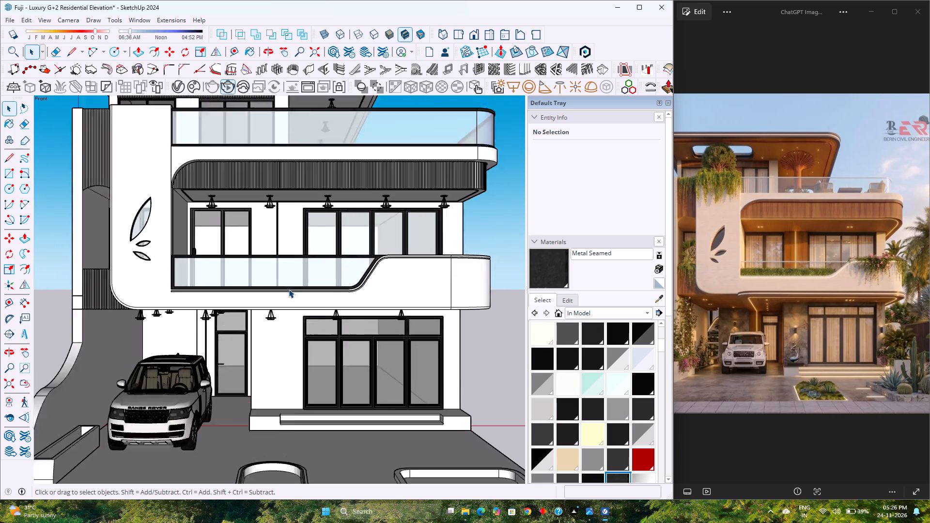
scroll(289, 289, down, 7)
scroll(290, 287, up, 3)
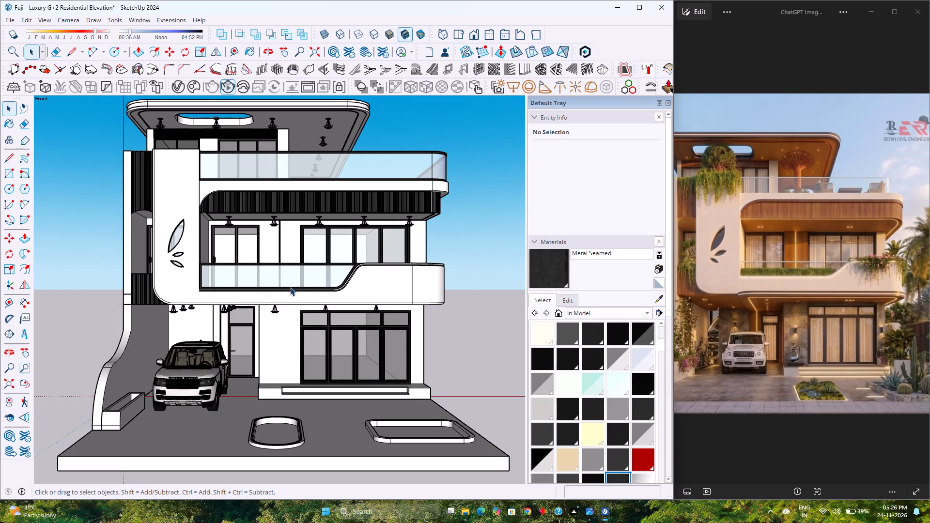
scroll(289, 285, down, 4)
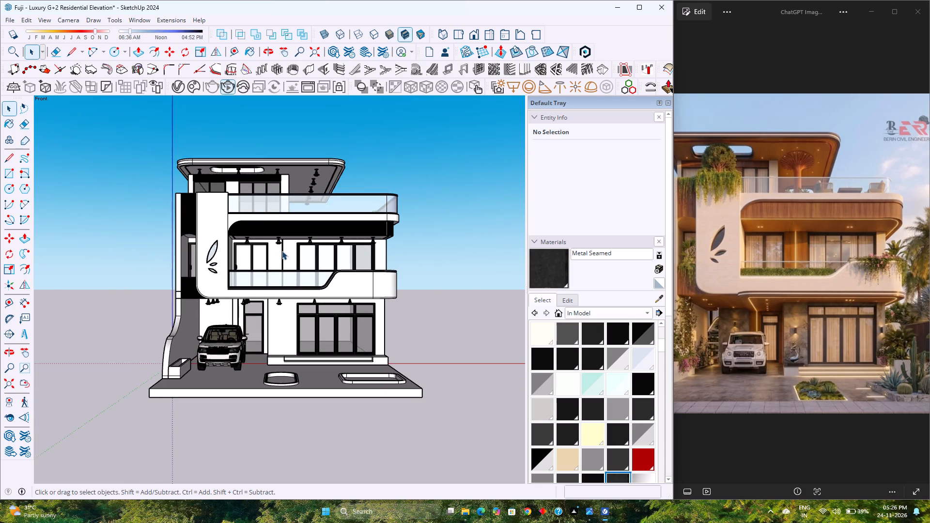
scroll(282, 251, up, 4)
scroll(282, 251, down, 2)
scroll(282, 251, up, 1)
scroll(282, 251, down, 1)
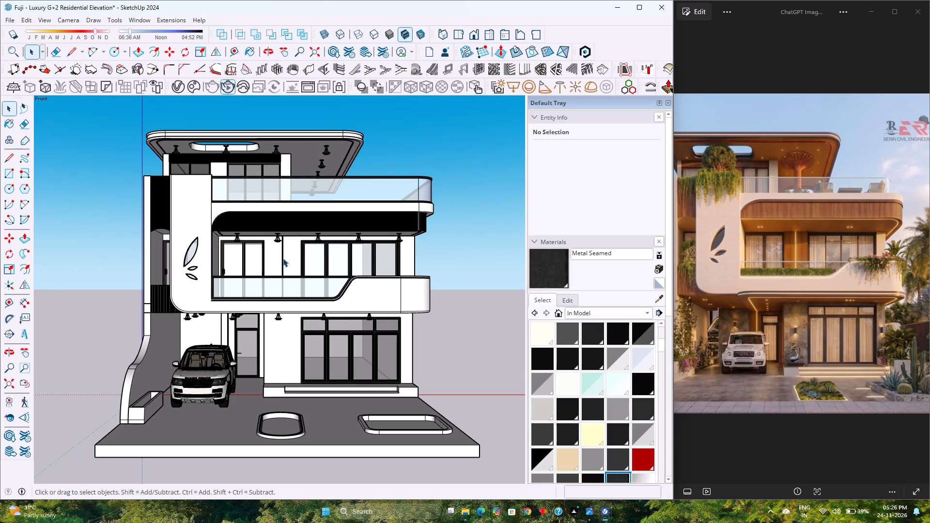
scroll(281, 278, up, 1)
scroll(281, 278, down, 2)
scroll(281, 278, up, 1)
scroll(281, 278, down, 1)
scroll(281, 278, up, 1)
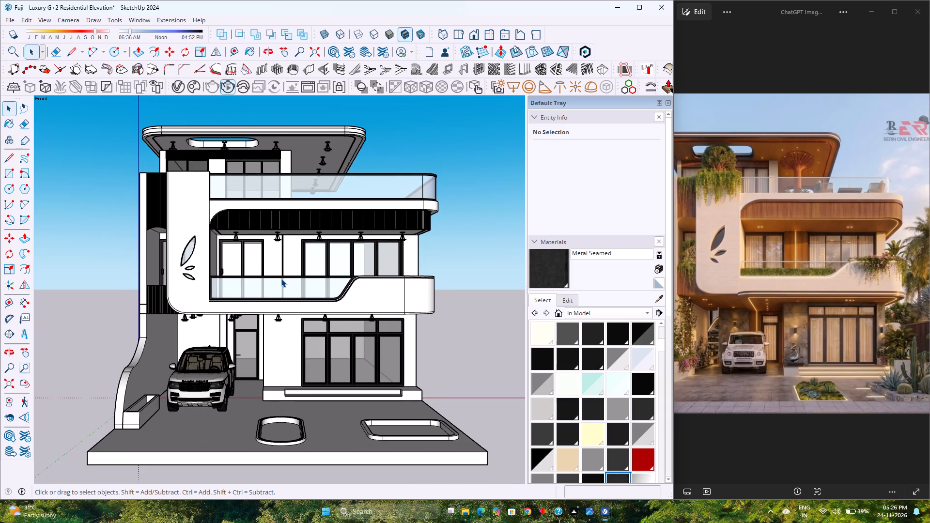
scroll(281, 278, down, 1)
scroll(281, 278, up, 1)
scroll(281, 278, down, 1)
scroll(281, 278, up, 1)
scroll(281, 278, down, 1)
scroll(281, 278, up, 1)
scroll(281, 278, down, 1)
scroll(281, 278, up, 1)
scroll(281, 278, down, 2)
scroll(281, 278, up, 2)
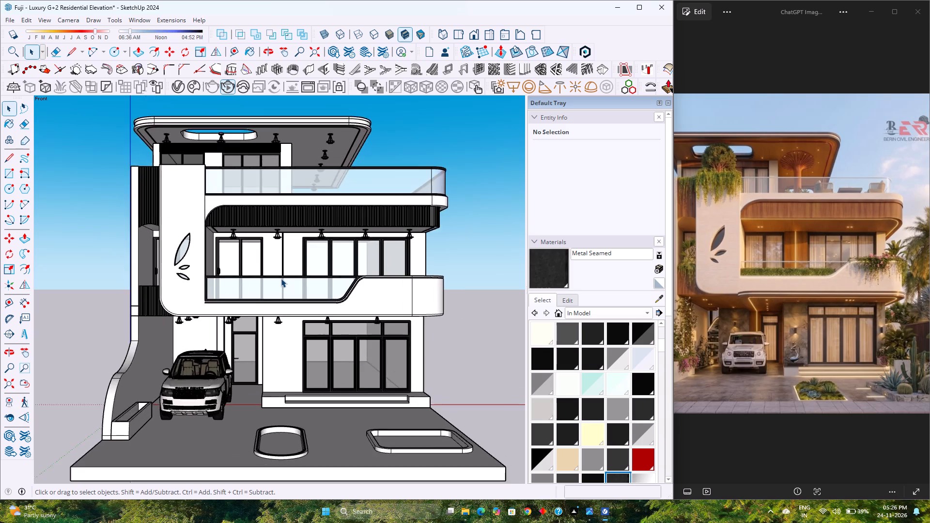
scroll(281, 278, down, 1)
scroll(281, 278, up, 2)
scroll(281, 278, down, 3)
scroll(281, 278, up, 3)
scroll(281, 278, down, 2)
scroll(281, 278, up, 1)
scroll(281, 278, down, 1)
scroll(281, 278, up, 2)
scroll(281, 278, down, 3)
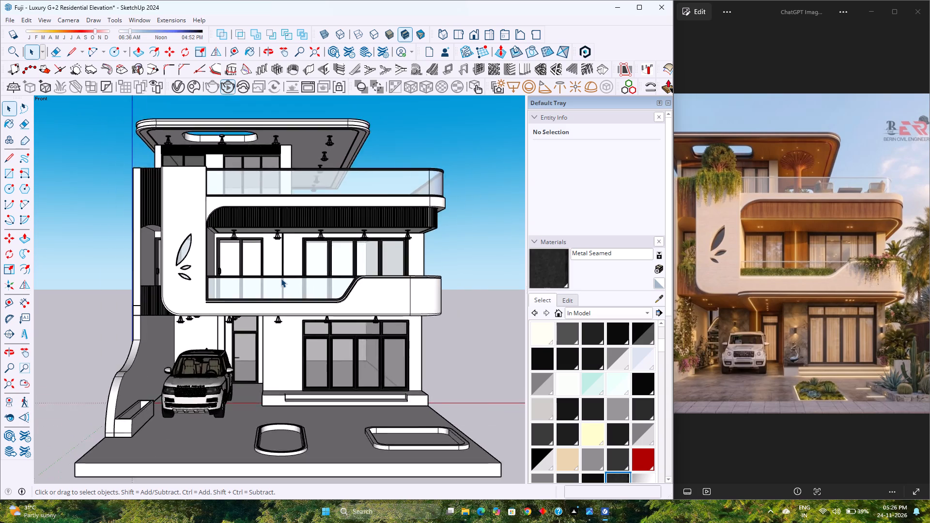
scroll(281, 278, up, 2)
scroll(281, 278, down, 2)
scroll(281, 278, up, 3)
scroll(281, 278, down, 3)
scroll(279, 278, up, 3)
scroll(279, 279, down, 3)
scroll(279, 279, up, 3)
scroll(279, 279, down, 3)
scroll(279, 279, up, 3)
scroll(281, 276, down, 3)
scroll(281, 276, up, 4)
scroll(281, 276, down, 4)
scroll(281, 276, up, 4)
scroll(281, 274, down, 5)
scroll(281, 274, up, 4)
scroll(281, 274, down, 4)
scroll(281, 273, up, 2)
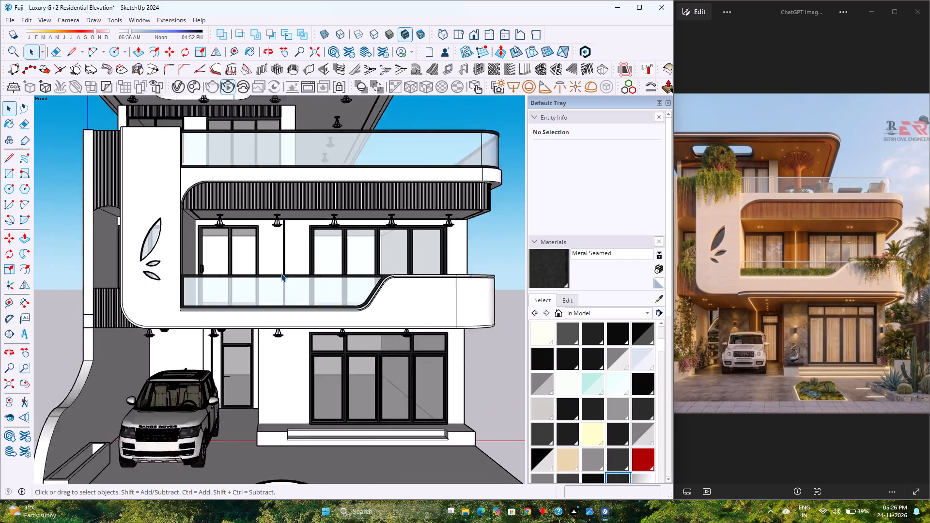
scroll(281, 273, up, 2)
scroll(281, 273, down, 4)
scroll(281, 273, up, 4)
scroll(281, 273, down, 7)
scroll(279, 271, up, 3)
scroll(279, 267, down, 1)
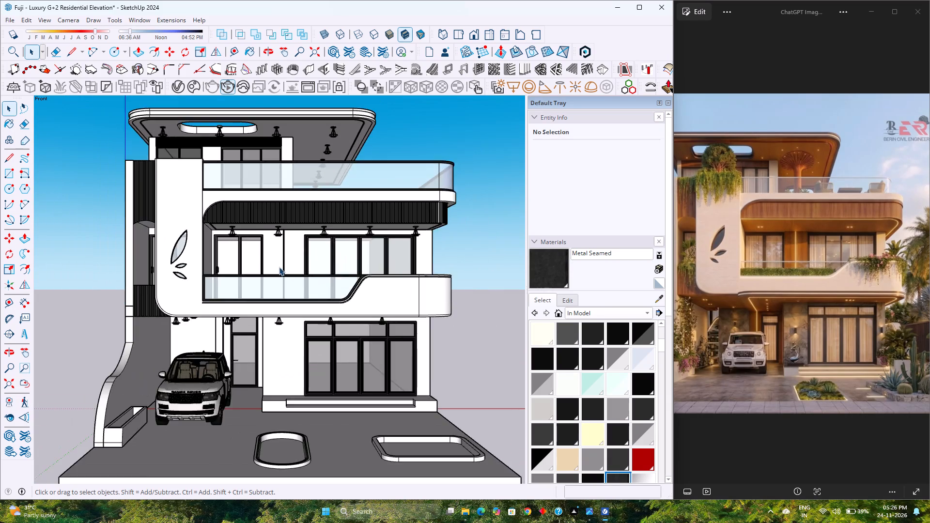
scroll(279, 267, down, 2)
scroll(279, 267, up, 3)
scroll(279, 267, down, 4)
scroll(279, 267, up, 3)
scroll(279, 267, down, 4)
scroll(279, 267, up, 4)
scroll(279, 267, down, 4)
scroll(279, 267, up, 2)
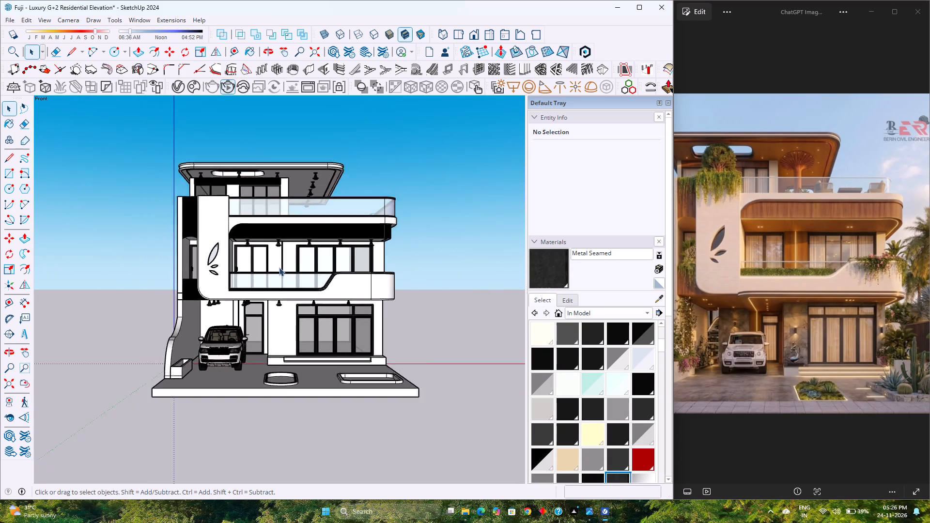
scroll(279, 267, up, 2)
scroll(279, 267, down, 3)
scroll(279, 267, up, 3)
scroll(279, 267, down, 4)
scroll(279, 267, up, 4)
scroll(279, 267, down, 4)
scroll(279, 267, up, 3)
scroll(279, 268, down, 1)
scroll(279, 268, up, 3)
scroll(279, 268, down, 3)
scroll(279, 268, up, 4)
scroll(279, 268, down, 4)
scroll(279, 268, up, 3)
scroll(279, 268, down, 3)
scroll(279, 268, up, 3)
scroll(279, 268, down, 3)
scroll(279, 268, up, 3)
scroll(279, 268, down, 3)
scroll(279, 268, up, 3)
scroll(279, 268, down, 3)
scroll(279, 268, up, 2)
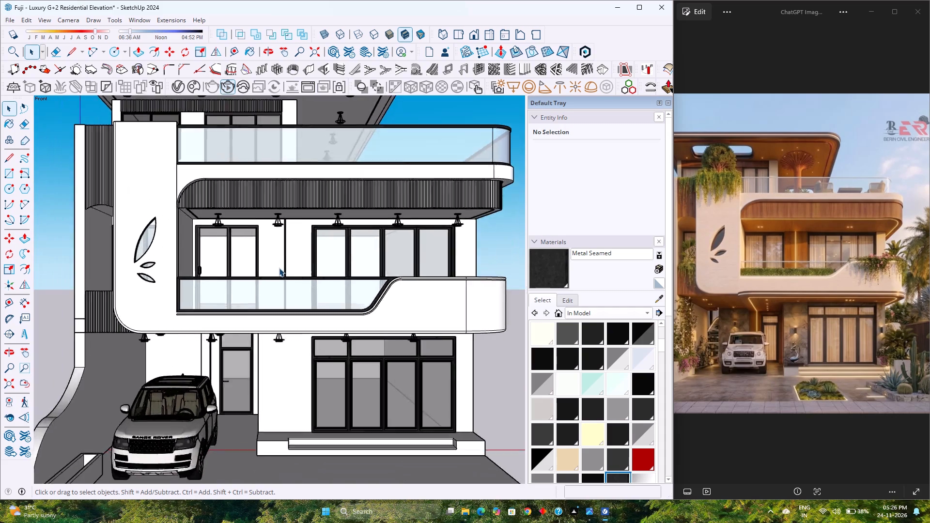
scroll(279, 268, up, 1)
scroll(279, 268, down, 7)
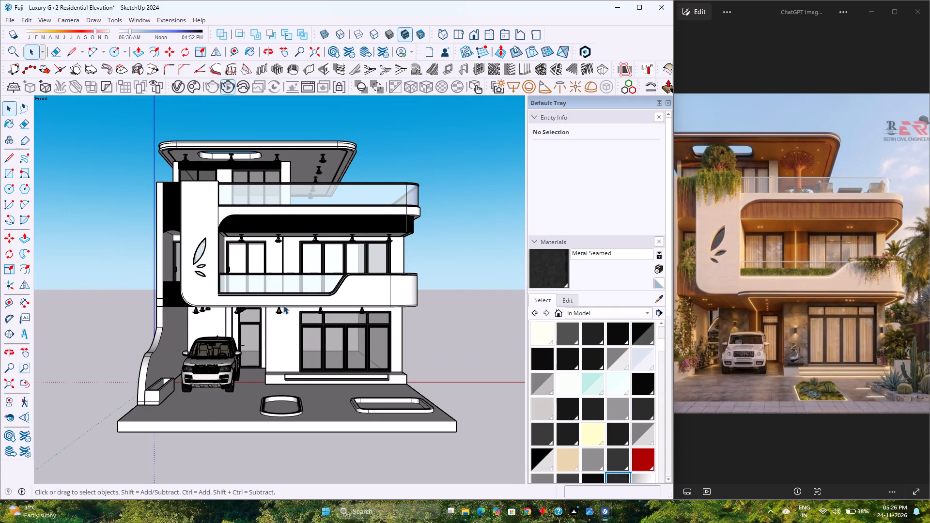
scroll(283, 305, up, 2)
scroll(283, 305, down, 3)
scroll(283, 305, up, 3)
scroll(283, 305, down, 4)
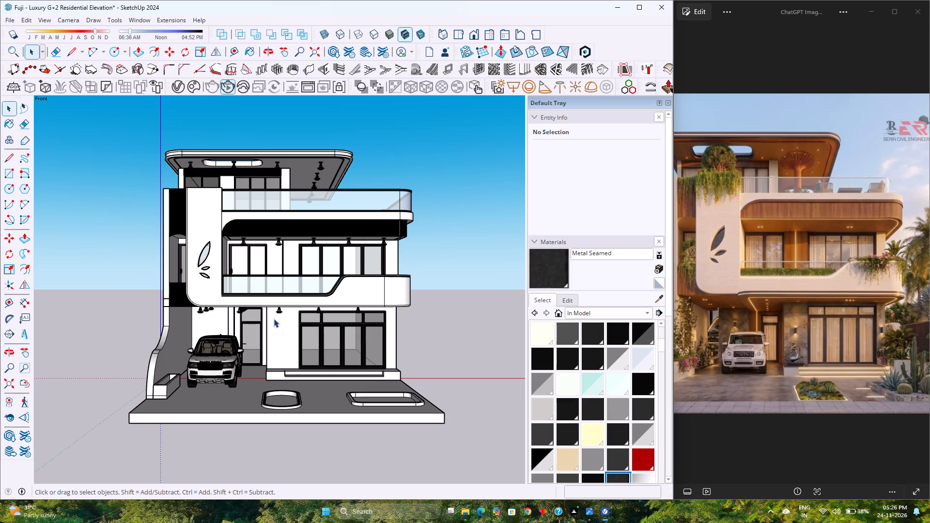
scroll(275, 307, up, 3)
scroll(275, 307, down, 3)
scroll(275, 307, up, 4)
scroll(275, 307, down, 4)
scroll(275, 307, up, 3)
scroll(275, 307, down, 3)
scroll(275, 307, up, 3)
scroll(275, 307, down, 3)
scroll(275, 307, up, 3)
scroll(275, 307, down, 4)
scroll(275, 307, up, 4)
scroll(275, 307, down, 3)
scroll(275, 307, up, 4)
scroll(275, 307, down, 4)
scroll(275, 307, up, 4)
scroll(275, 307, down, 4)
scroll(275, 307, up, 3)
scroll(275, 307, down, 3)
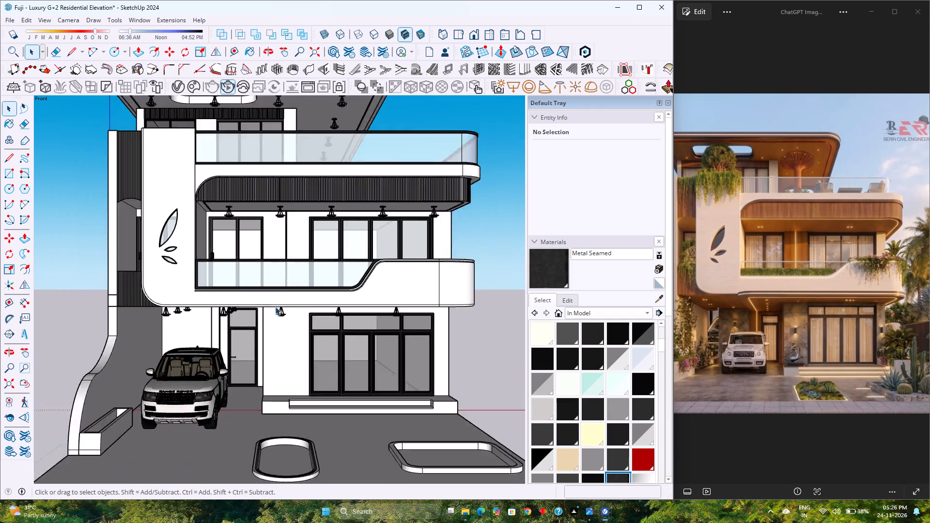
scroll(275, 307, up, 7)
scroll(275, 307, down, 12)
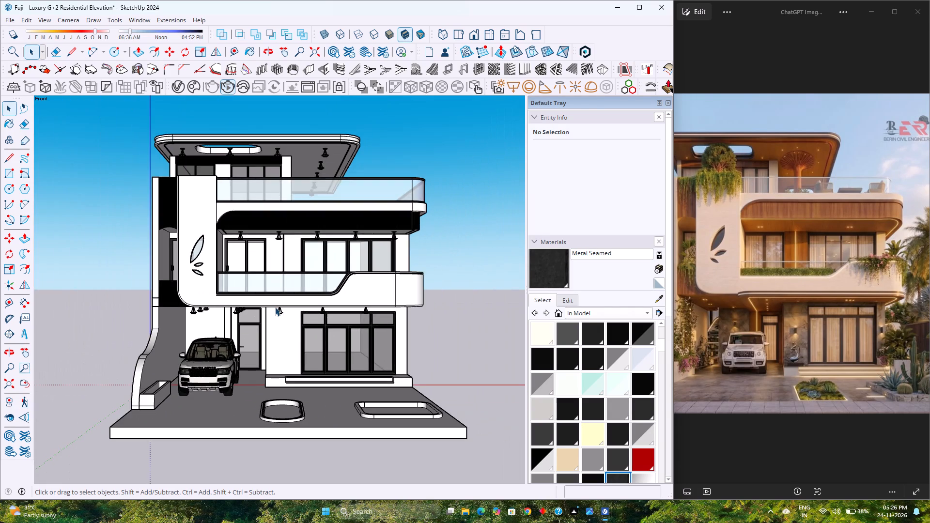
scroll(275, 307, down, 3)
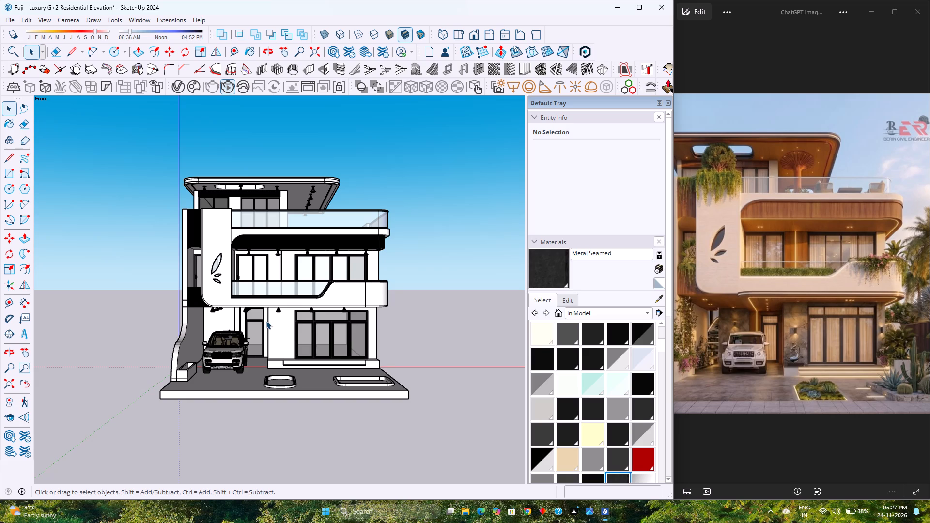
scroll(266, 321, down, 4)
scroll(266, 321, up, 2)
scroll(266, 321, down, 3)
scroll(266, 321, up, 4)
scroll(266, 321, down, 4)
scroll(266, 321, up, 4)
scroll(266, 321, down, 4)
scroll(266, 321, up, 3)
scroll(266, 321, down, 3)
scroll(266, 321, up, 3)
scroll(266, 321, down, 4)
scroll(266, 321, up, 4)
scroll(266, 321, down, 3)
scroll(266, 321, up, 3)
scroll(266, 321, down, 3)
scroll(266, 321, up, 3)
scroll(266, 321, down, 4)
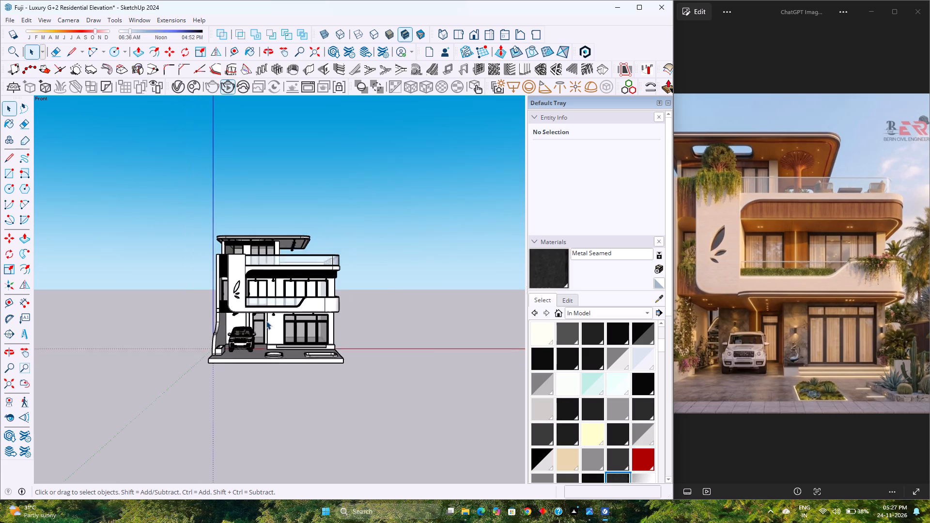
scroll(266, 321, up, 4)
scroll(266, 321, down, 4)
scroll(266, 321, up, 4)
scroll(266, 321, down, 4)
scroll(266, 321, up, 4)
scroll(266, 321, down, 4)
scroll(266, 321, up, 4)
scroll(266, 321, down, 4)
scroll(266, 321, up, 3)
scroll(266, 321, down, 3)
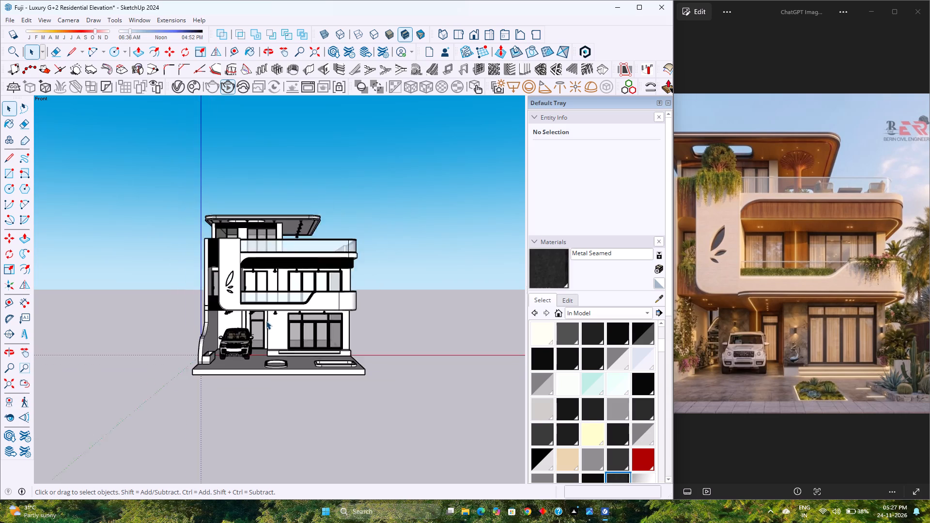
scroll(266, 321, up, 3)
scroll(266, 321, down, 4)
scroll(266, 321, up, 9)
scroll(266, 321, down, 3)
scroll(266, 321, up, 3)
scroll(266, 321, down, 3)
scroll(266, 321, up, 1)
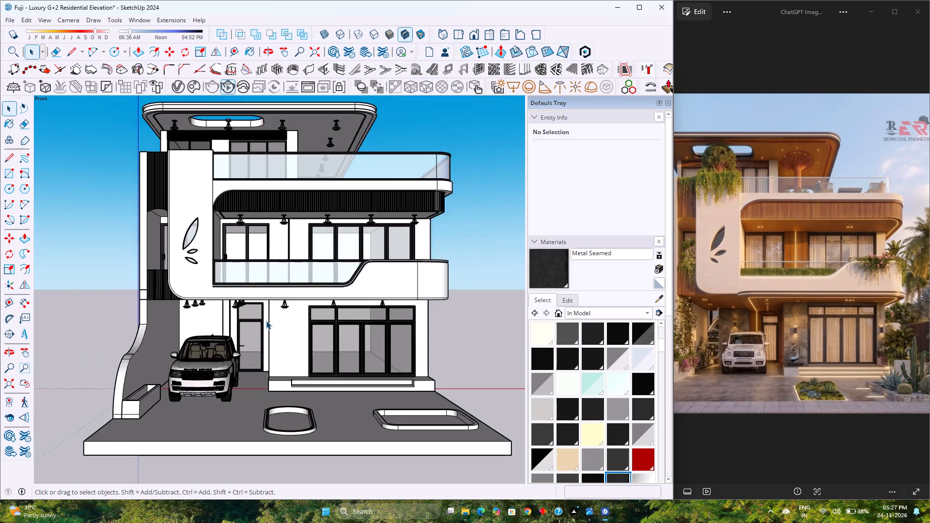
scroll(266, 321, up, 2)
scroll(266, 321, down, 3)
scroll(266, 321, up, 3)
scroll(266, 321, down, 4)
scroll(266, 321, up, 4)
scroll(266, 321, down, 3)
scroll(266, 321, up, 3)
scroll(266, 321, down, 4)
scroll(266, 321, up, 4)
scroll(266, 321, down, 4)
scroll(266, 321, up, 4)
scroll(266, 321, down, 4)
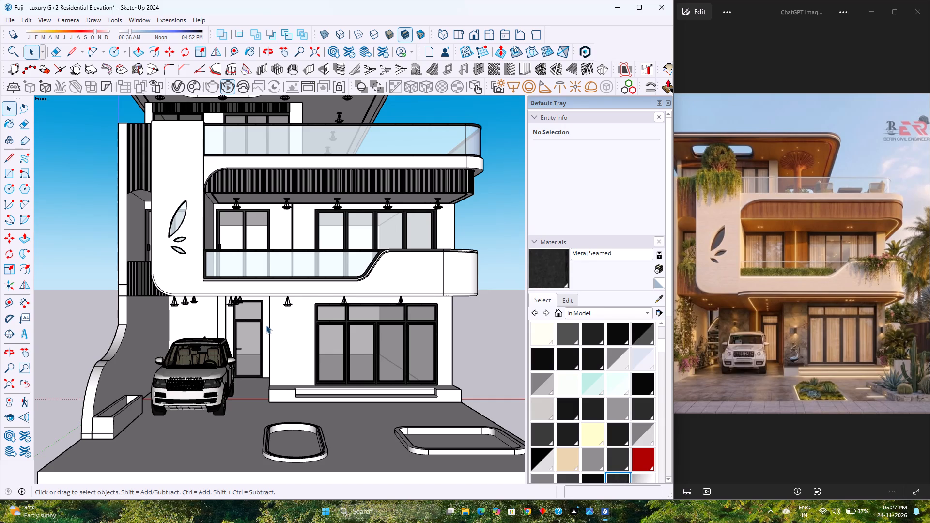
Examine the ground-floor entrance door, hanging lights and first-floor glass railing up close, then the whole front elevation.
scroll(266, 325, up, 4)
scroll(266, 325, down, 4)
scroll(266, 325, up, 4)
scroll(266, 325, down, 3)
scroll(267, 326, up, 3)
scroll(267, 326, down, 3)
scroll(267, 326, up, 3)
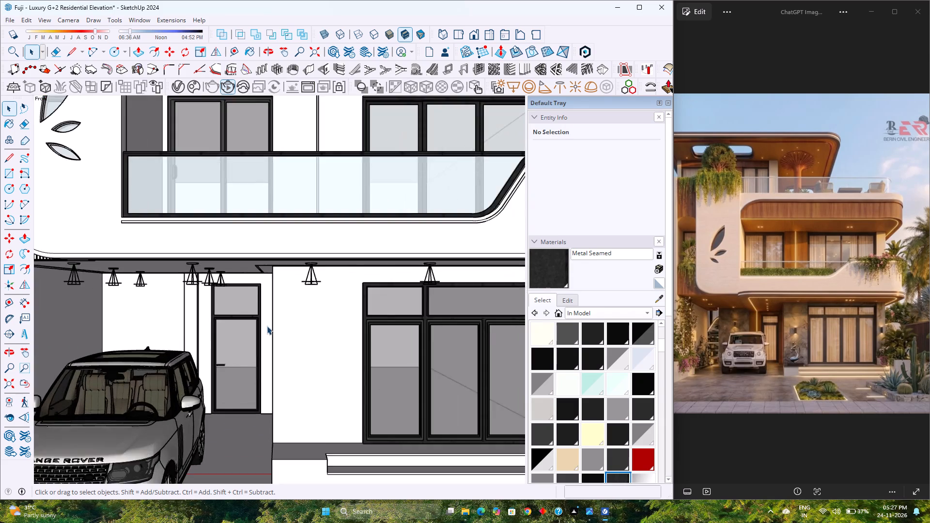
scroll(267, 326, down, 3)
scroll(267, 326, up, 3)
scroll(267, 326, down, 3)
scroll(267, 326, up, 4)
scroll(267, 326, down, 11)
scroll(267, 326, up, 3)
scroll(267, 326, down, 3)
scroll(267, 326, up, 3)
scroll(267, 326, down, 4)
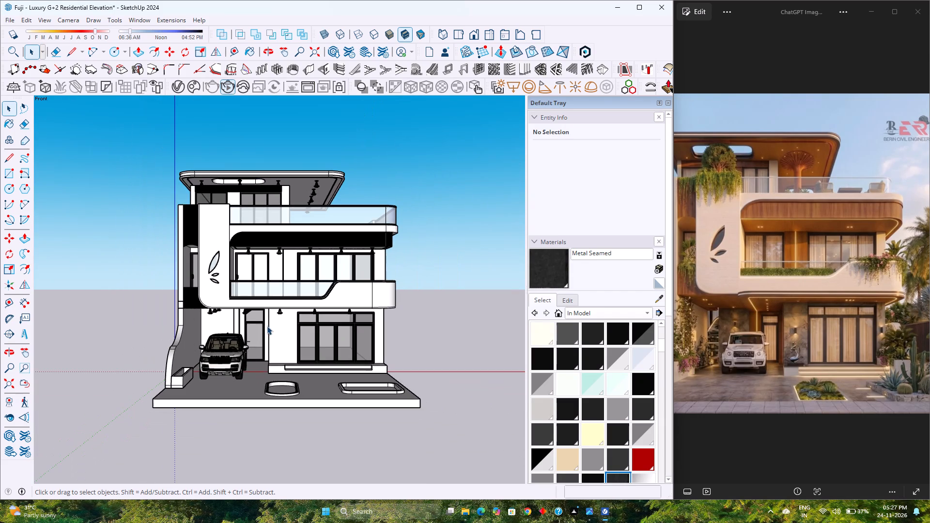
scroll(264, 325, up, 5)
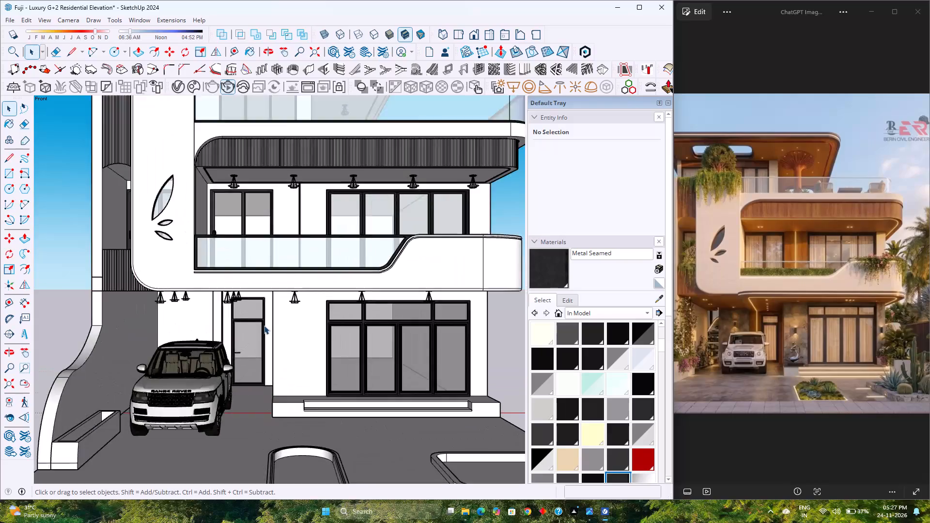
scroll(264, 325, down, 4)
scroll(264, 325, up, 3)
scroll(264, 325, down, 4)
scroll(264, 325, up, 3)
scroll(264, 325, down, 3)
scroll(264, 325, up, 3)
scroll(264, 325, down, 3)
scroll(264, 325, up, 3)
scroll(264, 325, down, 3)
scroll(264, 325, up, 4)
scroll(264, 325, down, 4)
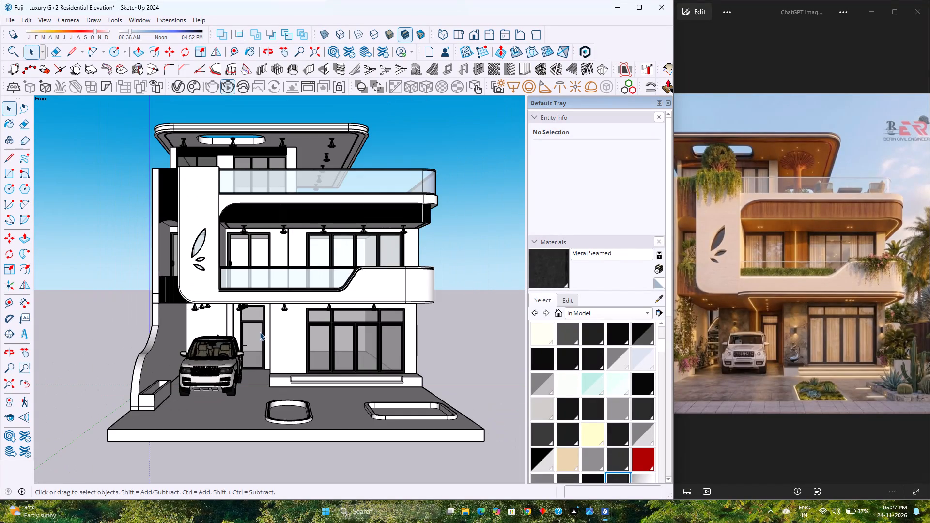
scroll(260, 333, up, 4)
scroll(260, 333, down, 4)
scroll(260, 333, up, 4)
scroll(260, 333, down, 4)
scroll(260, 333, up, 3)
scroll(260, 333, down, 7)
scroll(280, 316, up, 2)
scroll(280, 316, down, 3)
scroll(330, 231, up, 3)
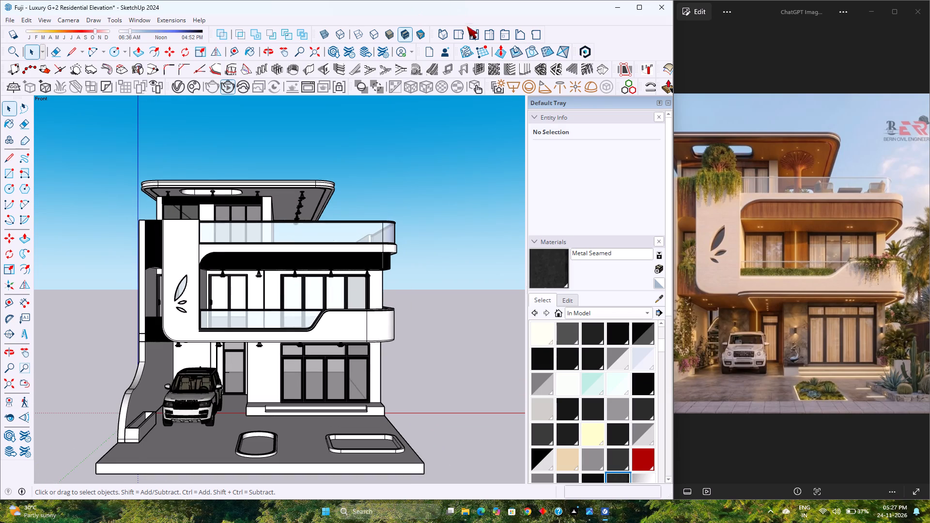
Examine the house from the front corner on the carport side, checking the side wall, roof overhang and balconies.
click(470, 30)
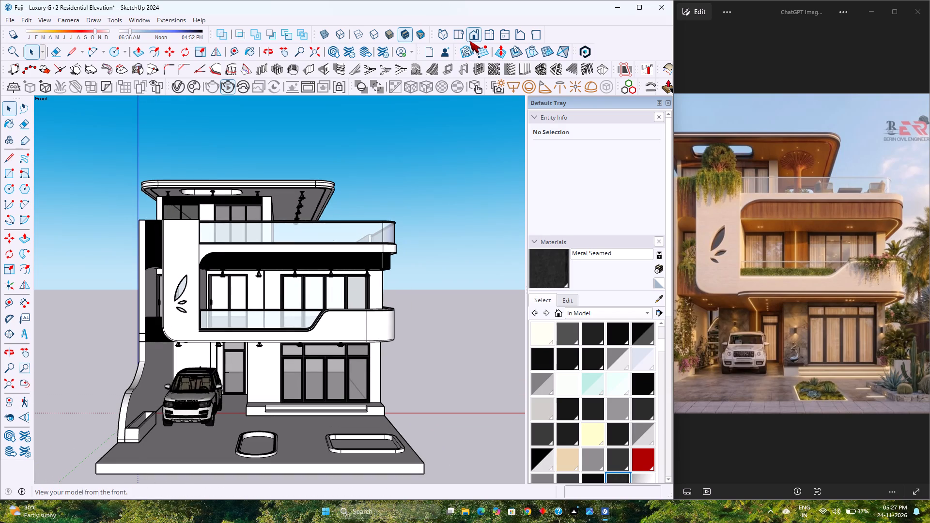
double_click(469, 41)
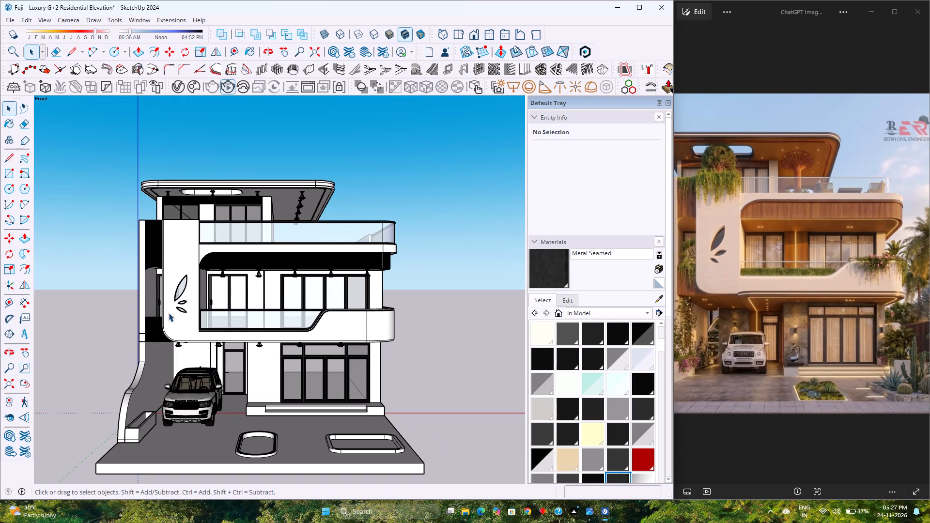
scroll(191, 315, down, 3)
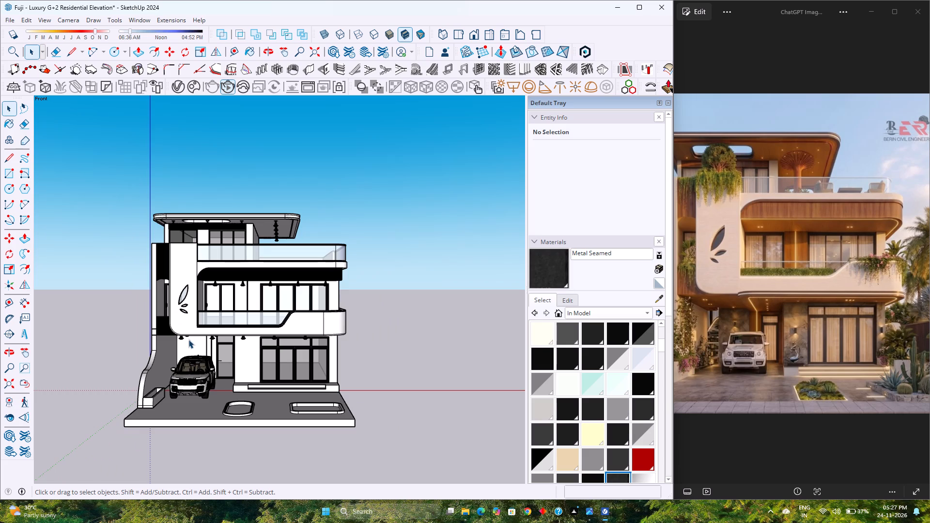
scroll(190, 345, up, 2)
middle_drag(192, 345, 247, 328)
middle_click(247, 328)
scroll(247, 328, down, 3)
scroll(247, 328, up, 4)
scroll(247, 327, down, 4)
scroll(247, 327, up, 5)
scroll(247, 327, down, 5)
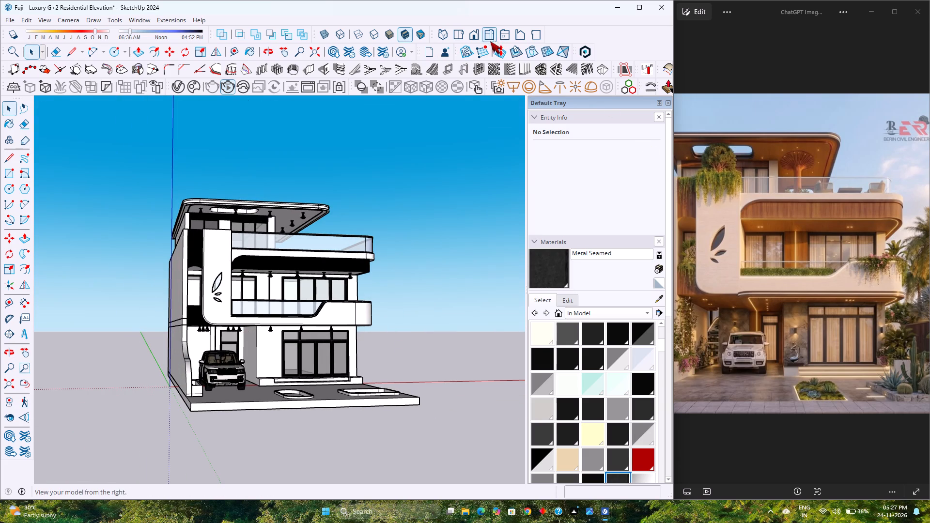
Restore the standard front view and fit the whole house and forecourt in it.
click(471, 32)
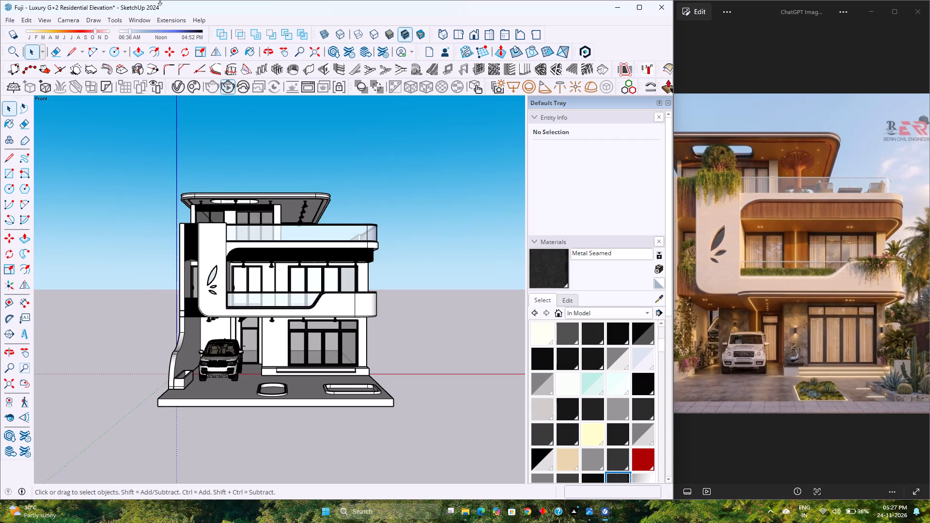
click(7, 385)
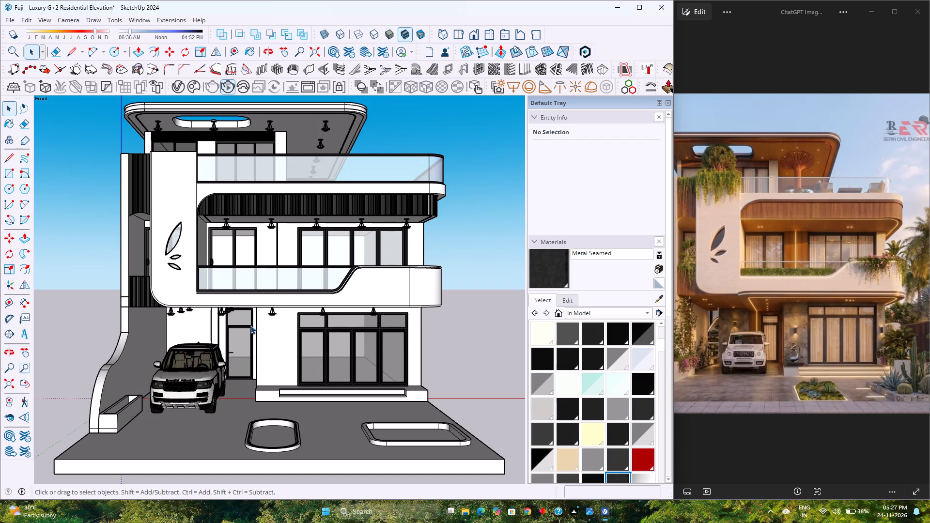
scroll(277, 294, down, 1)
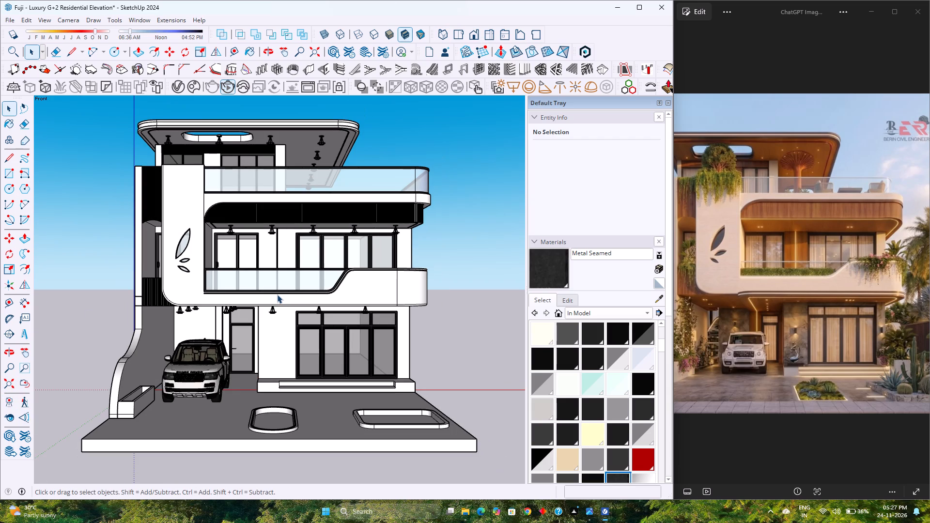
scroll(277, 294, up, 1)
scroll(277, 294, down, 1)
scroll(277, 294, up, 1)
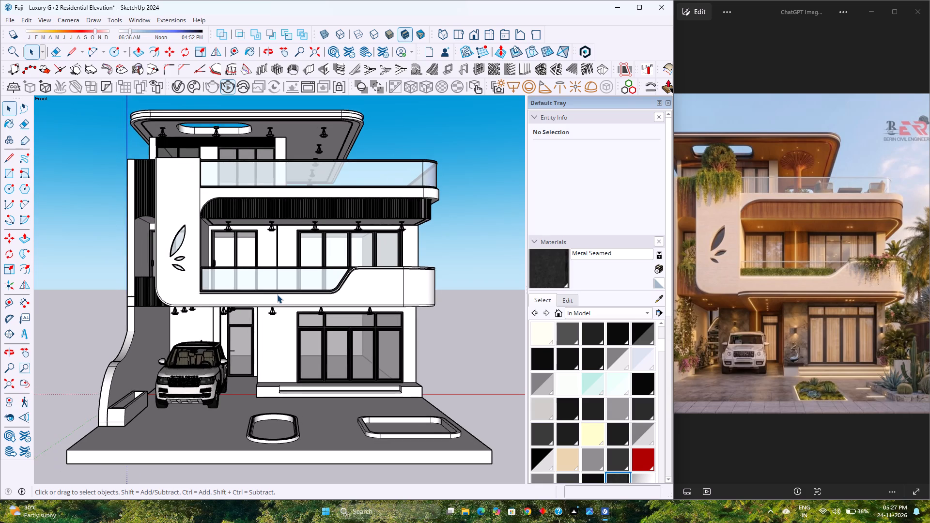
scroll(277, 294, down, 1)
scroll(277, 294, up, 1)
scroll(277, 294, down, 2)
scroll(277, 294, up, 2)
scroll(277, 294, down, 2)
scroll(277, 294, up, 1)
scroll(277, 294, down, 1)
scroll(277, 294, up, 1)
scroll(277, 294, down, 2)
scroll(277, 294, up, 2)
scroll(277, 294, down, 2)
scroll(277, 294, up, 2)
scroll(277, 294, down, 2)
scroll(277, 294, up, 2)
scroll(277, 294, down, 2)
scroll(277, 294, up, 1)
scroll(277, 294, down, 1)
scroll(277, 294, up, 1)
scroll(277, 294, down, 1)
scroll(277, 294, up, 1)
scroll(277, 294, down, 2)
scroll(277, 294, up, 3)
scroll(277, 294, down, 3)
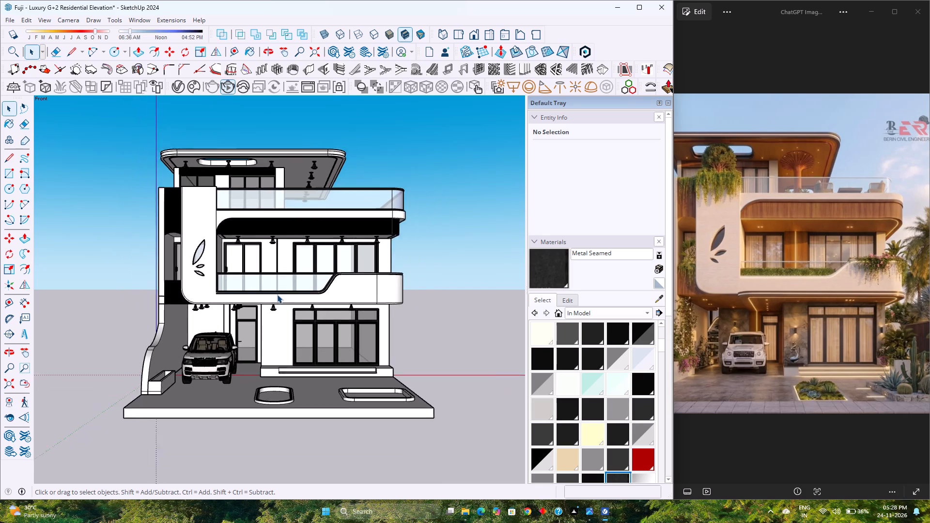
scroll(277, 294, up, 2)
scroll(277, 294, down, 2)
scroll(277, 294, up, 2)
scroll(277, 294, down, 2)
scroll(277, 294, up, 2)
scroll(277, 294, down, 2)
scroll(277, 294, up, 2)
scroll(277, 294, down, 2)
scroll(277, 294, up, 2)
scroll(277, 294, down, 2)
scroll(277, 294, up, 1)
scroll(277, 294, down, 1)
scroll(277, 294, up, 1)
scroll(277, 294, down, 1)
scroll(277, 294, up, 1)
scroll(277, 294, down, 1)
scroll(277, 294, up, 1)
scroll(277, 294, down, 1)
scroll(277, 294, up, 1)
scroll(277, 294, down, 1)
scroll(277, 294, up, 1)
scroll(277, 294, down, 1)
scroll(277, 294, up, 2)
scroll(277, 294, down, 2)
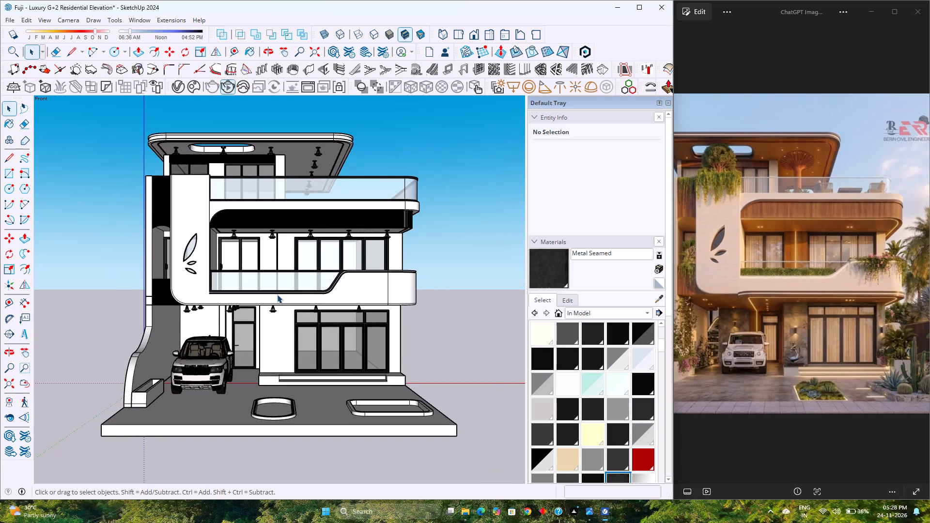
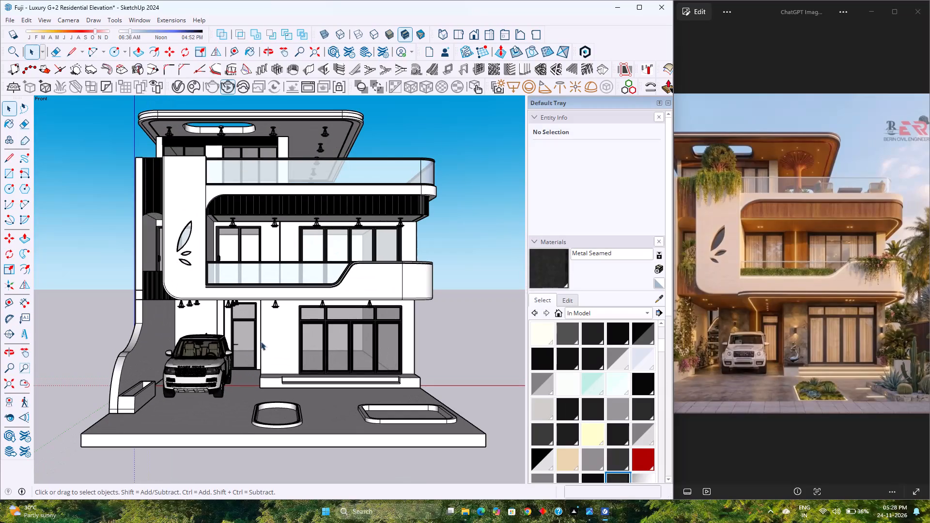
Fit the whole house and forecourt in the front view.
scroll(270, 330, down, 3)
scroll(282, 287, up, 2)
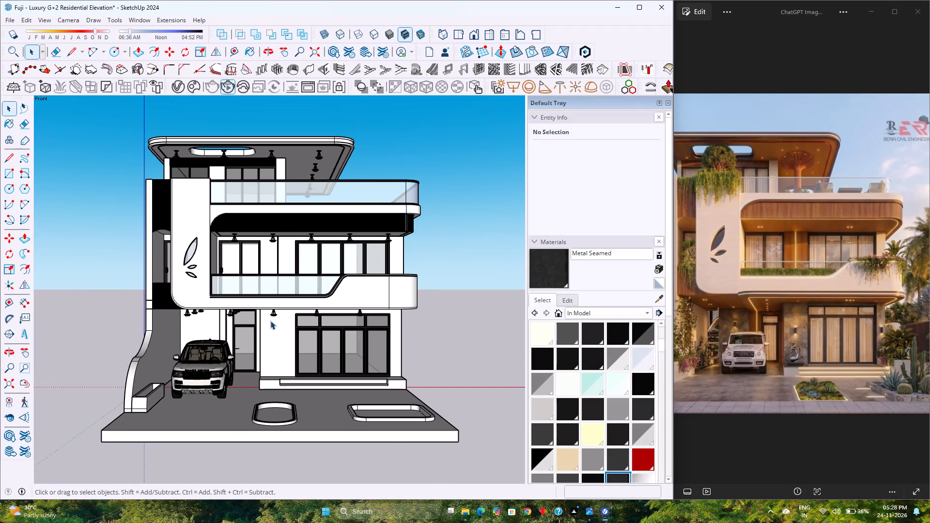
scroll(280, 311, up, 2)
scroll(280, 311, down, 2)
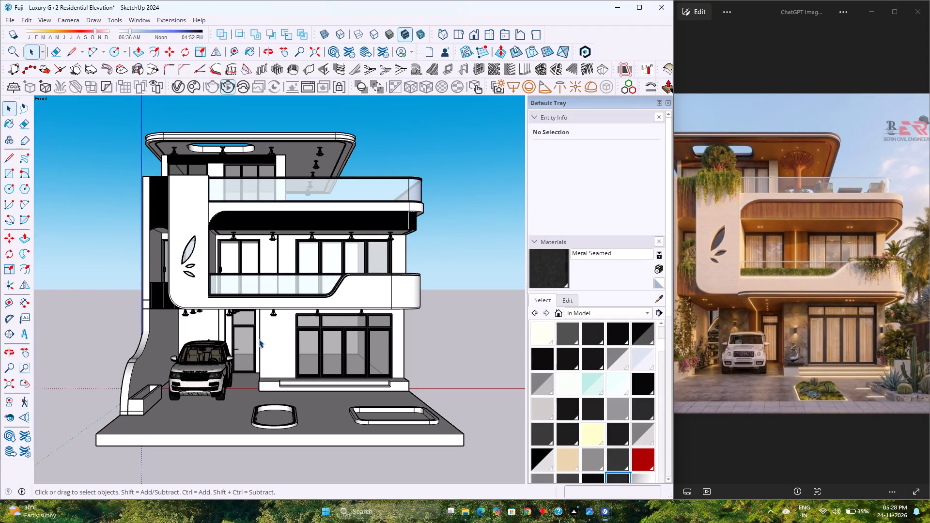
click(7, 387)
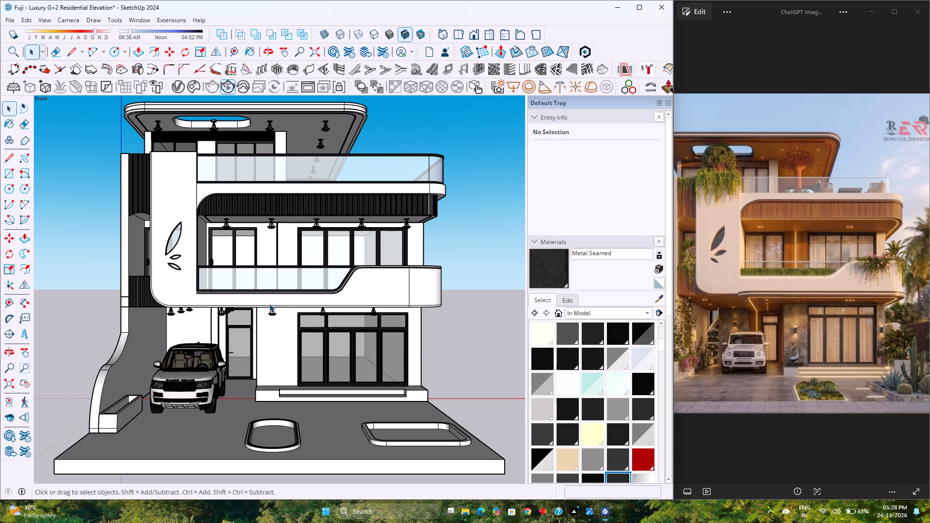
Examine the first-floor balcony's glass railing, hanging lights and windows, plus the ground-floor entrance and large window, up close from the front.
scroll(270, 301, up, 3)
scroll(270, 301, down, 2)
scroll(270, 301, up, 3)
scroll(270, 301, down, 4)
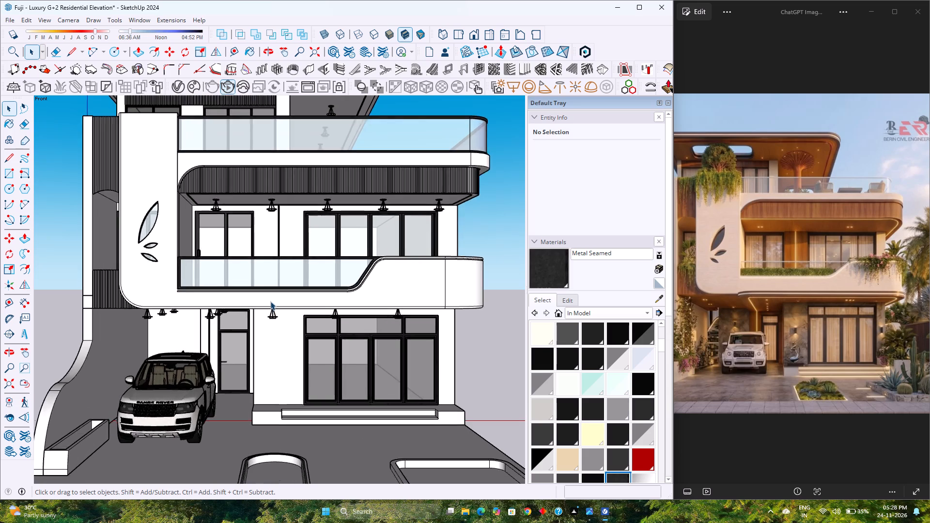
scroll(270, 301, up, 4)
scroll(270, 301, down, 4)
scroll(270, 301, up, 3)
scroll(270, 301, down, 3)
scroll(270, 301, up, 3)
scroll(270, 301, down, 3)
scroll(270, 301, up, 3)
scroll(270, 301, down, 3)
scroll(270, 301, up, 3)
scroll(270, 301, down, 3)
scroll(270, 301, up, 3)
scroll(270, 301, down, 2)
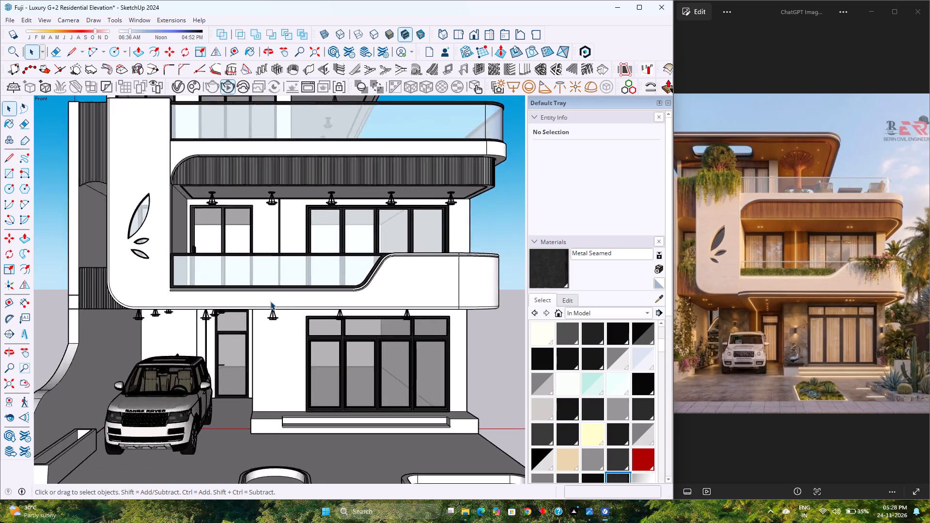
scroll(270, 301, down, 1)
scroll(270, 302, up, 3)
scroll(270, 302, down, 3)
scroll(270, 302, up, 3)
scroll(270, 302, down, 3)
scroll(270, 302, up, 3)
scroll(271, 302, down, 3)
scroll(271, 302, up, 3)
scroll(271, 302, down, 3)
scroll(271, 302, up, 3)
scroll(271, 302, down, 3)
scroll(271, 302, up, 3)
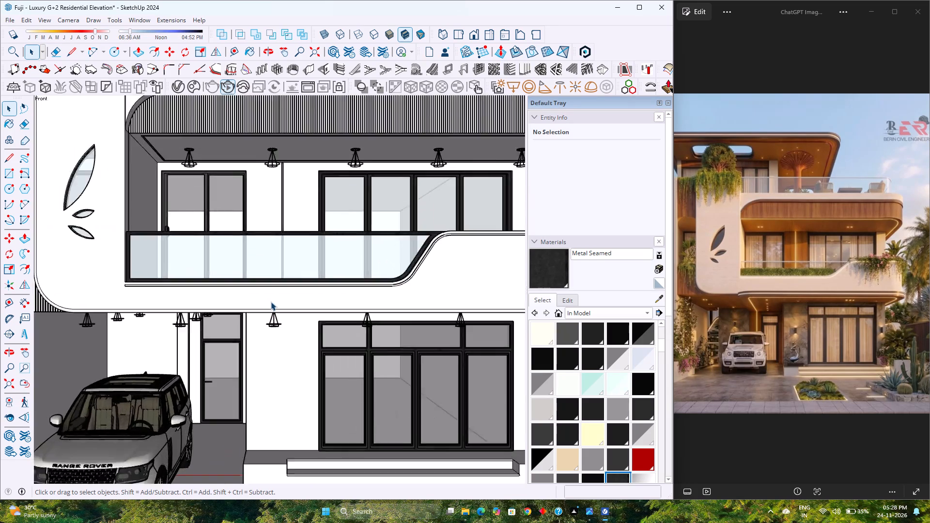
scroll(271, 302, down, 3)
scroll(271, 302, up, 3)
scroll(271, 302, down, 3)
scroll(271, 302, up, 3)
scroll(271, 302, down, 3)
scroll(271, 302, up, 3)
scroll(271, 302, down, 3)
scroll(271, 302, up, 2)
scroll(271, 302, down, 4)
scroll(271, 302, up, 3)
scroll(271, 302, down, 2)
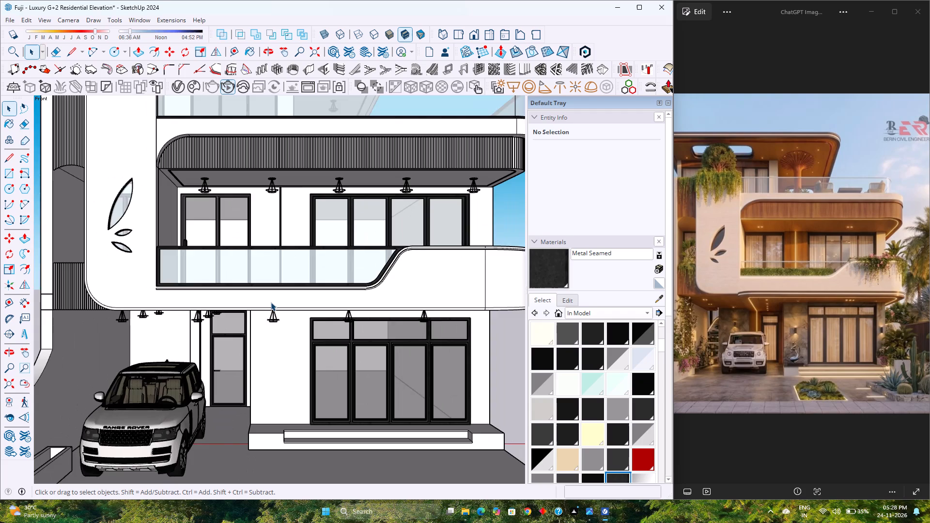
scroll(271, 302, up, 3)
scroll(271, 302, down, 4)
scroll(271, 302, up, 3)
scroll(271, 302, down, 3)
scroll(271, 302, up, 3)
scroll(271, 302, down, 3)
scroll(271, 302, up, 3)
scroll(271, 302, down, 3)
scroll(271, 302, up, 2)
scroll(270, 303, down, 2)
scroll(270, 303, up, 4)
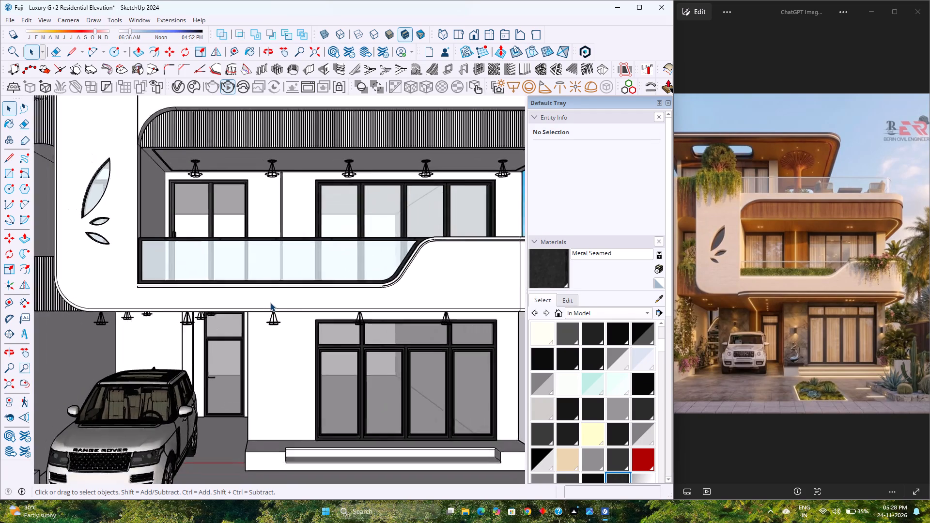
scroll(270, 303, down, 3)
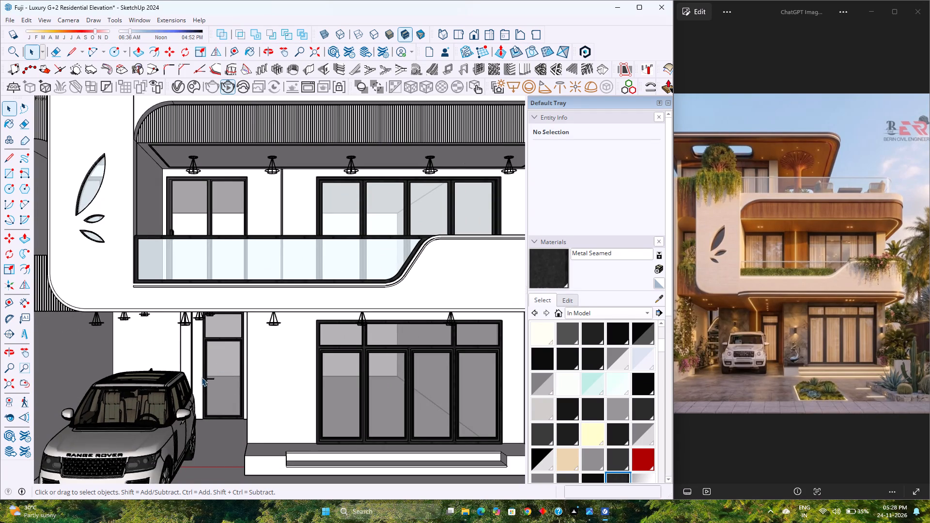
Examine the overall front elevation from farther away, from the roof overhang down to the carport, entrance step and forecourt planters.
scroll(200, 385, down, 3)
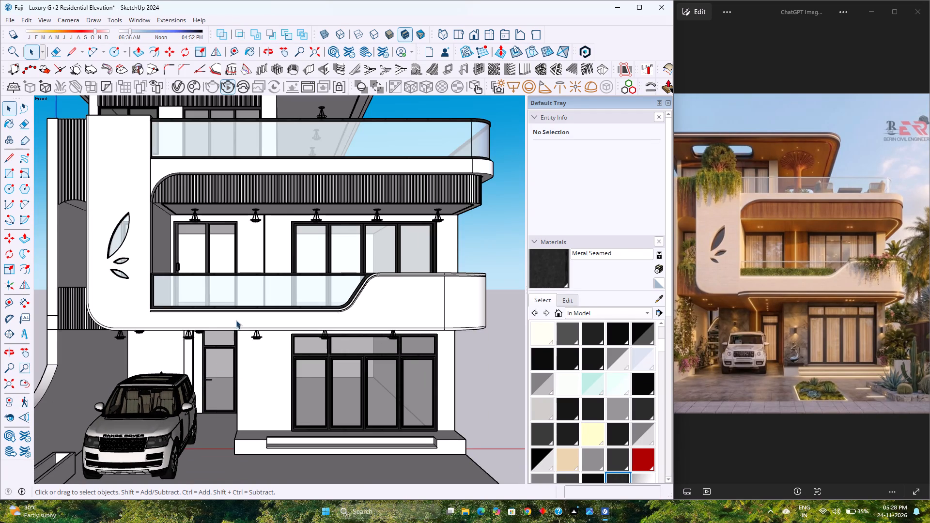
scroll(236, 320, down, 4)
scroll(236, 320, up, 3)
scroll(236, 320, down, 2)
scroll(236, 320, up, 2)
scroll(236, 320, down, 3)
scroll(236, 320, up, 3)
scroll(236, 320, down, 3)
scroll(236, 320, up, 4)
scroll(236, 320, down, 4)
scroll(236, 320, up, 3)
scroll(236, 321, down, 2)
scroll(236, 321, up, 3)
scroll(236, 321, down, 3)
scroll(236, 321, up, 3)
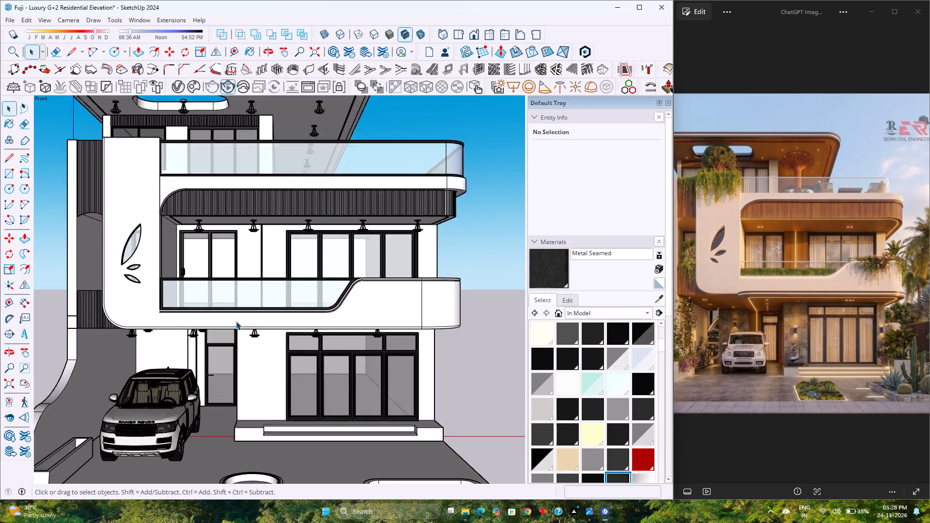
scroll(236, 321, down, 3)
scroll(236, 321, up, 3)
scroll(236, 321, down, 3)
scroll(236, 321, up, 2)
scroll(236, 321, down, 3)
scroll(236, 321, up, 3)
scroll(236, 321, down, 3)
scroll(236, 321, up, 2)
scroll(236, 321, down, 9)
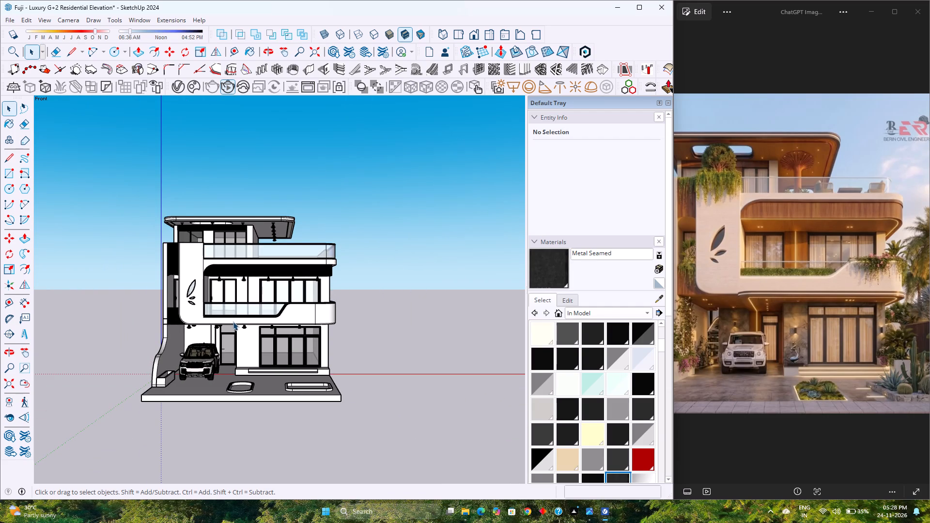
scroll(250, 334, down, 1)
scroll(242, 335, up, 6)
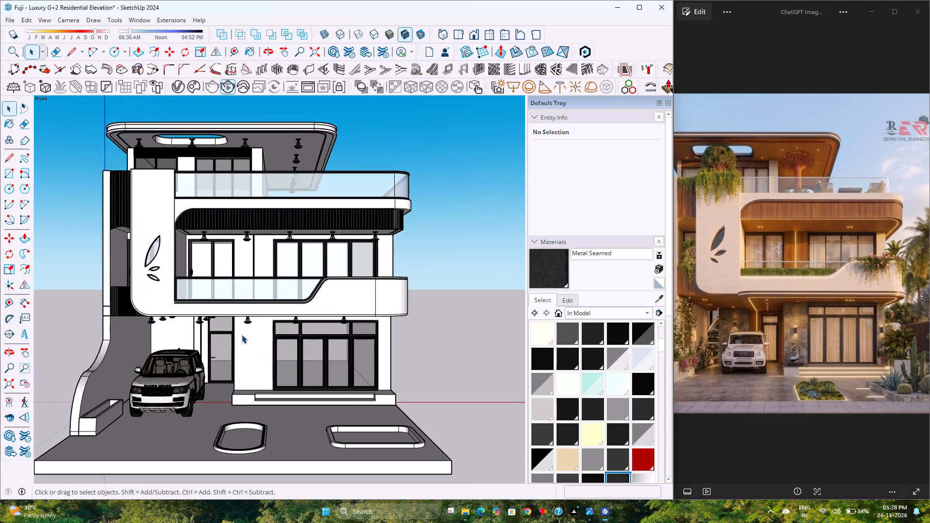
scroll(242, 335, down, 6)
scroll(248, 357, up, 8)
scroll(244, 376, down, 2)
scroll(244, 376, up, 3)
scroll(244, 376, down, 4)
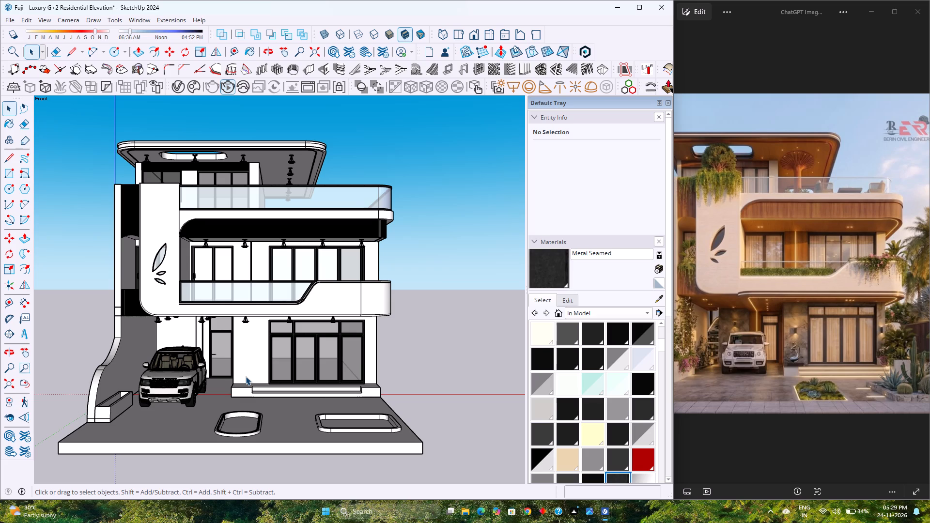
scroll(257, 331, down, 5)
scroll(257, 332, up, 5)
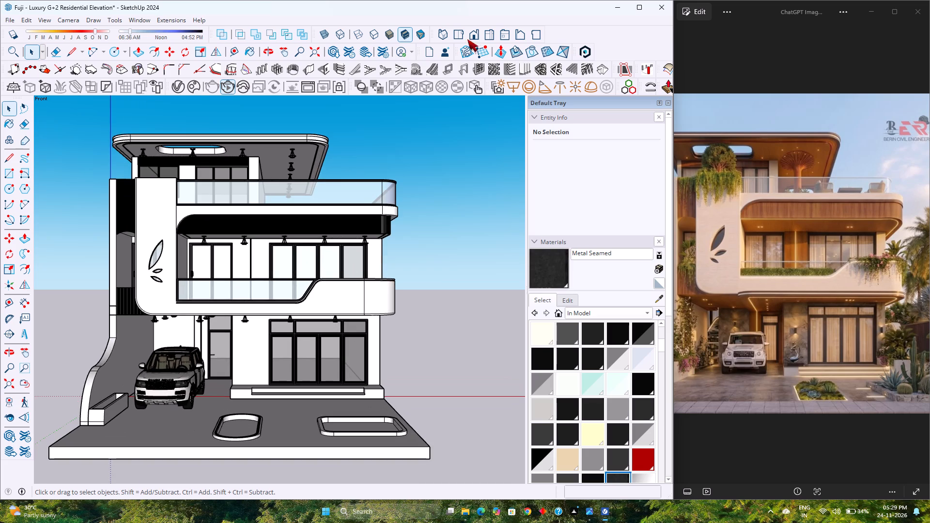
Restore the standard front view and fit the whole house and forecourt in it.
click(479, 31)
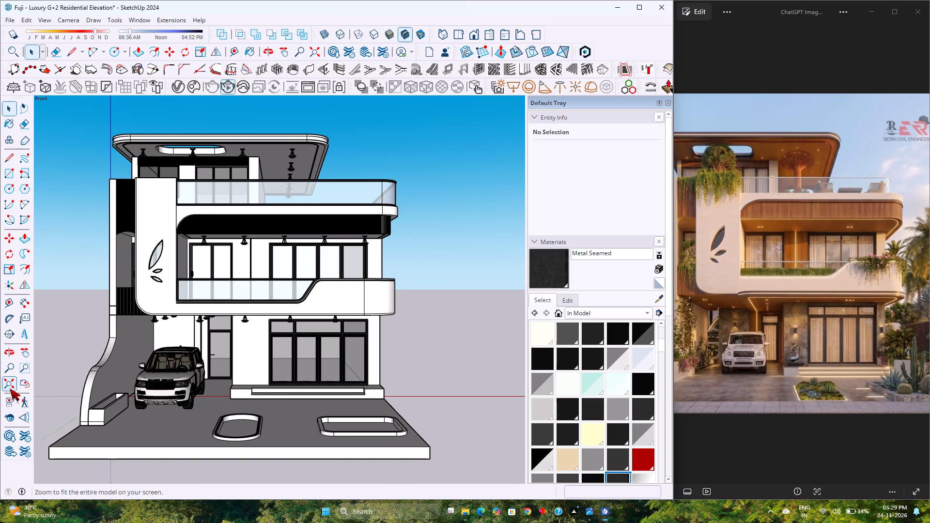
click(10, 388)
Examine the front facade again, focusing on the first-floor balcony railing, fluted band, hanging lights and ground-floor openings.
scroll(271, 280, up, 1)
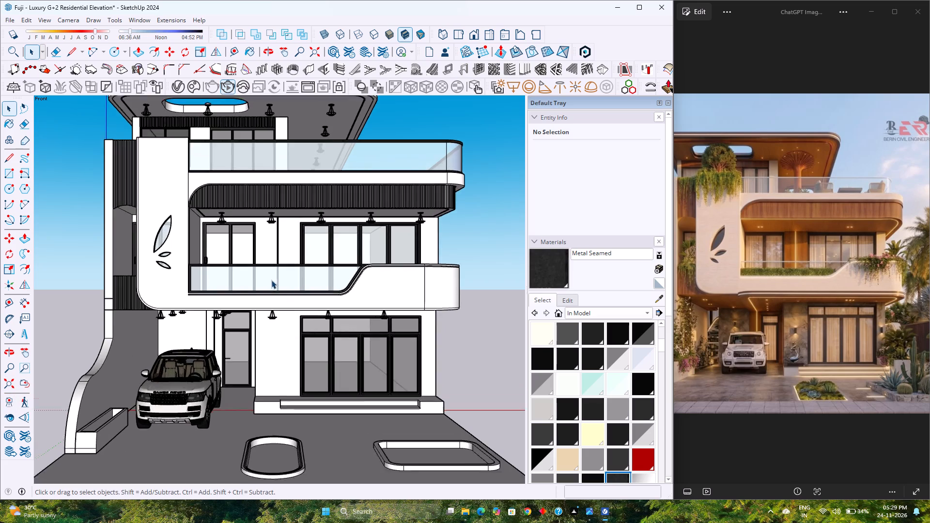
scroll(271, 280, down, 1)
scroll(271, 280, up, 1)
scroll(271, 280, down, 2)
scroll(271, 280, up, 2)
scroll(271, 280, down, 3)
scroll(271, 280, up, 3)
scroll(271, 280, down, 3)
scroll(271, 280, up, 2)
scroll(271, 280, down, 3)
scroll(271, 280, up, 3)
scroll(271, 280, down, 3)
scroll(271, 280, up, 3)
scroll(271, 280, down, 1)
scroll(272, 280, up, 1)
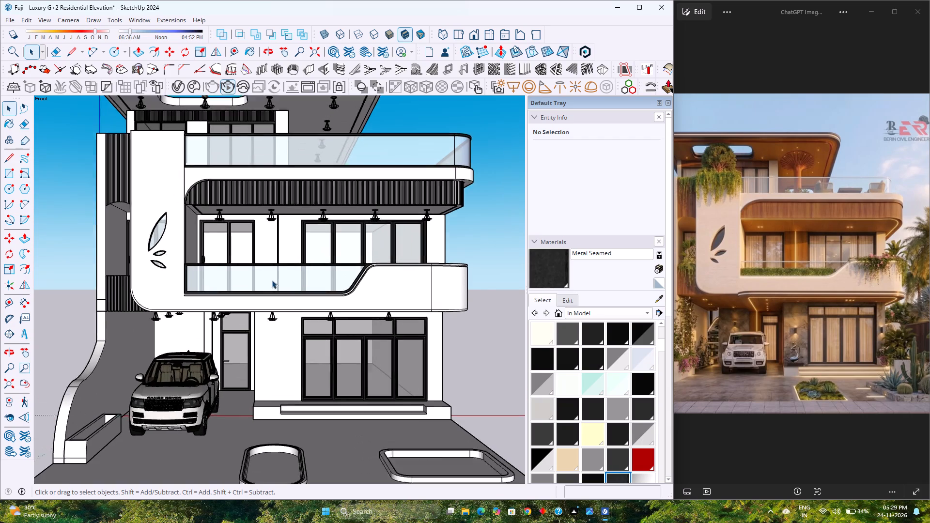
scroll(272, 280, up, 1)
scroll(267, 284, down, 2)
scroll(267, 284, up, 3)
scroll(267, 284, down, 3)
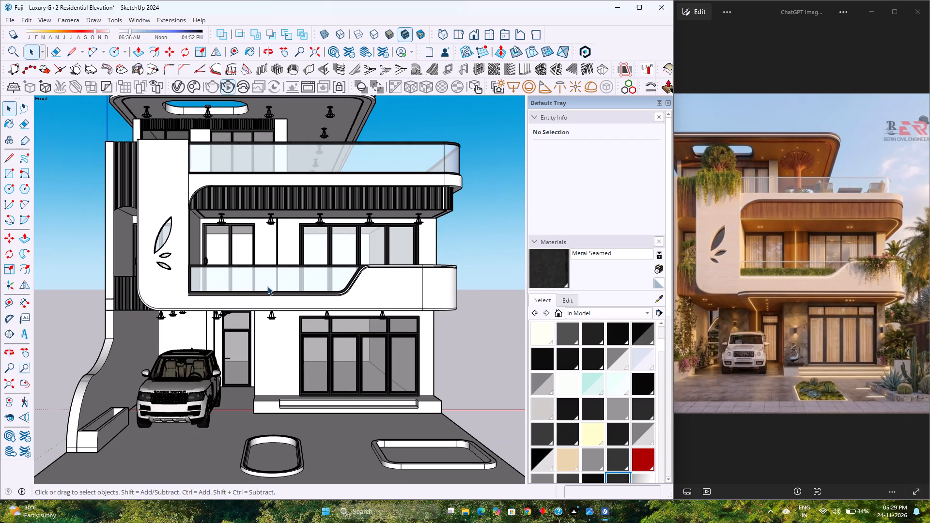
scroll(267, 286, up, 3)
scroll(267, 286, down, 3)
scroll(267, 286, up, 3)
scroll(267, 286, down, 3)
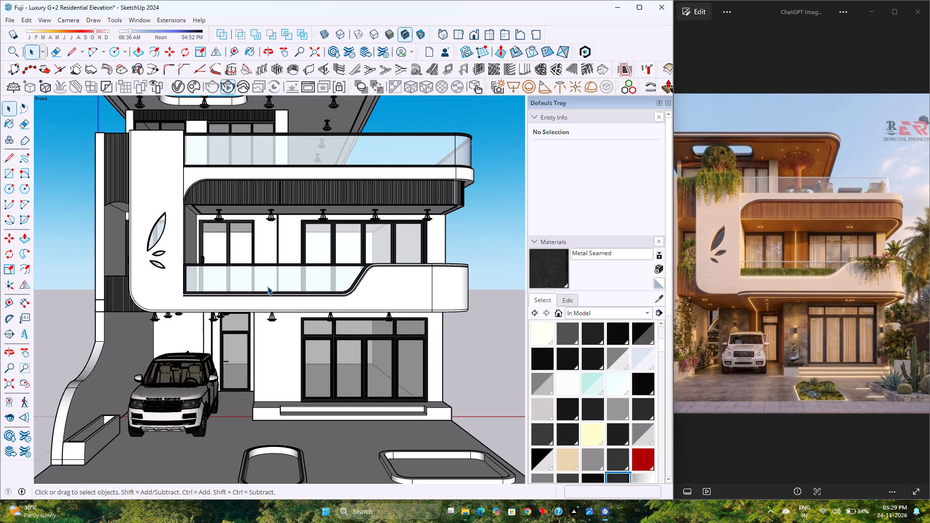
scroll(267, 286, up, 3)
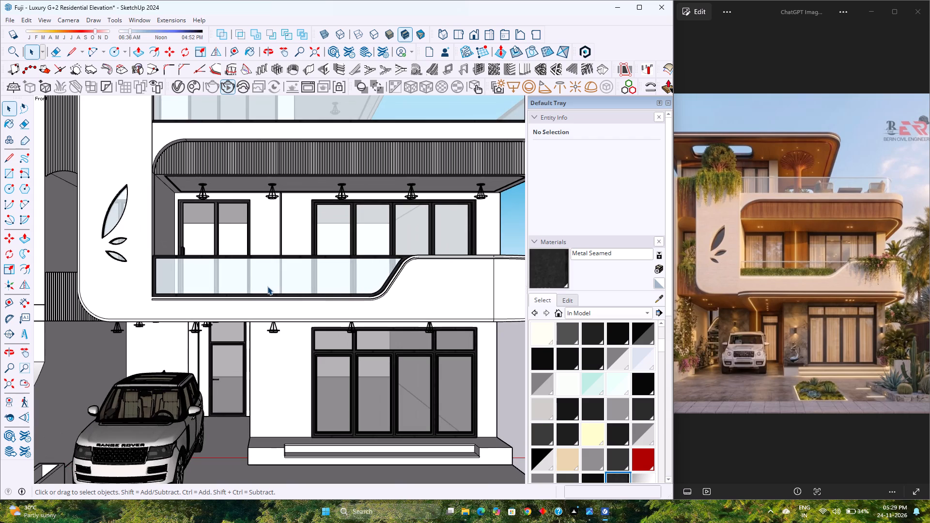
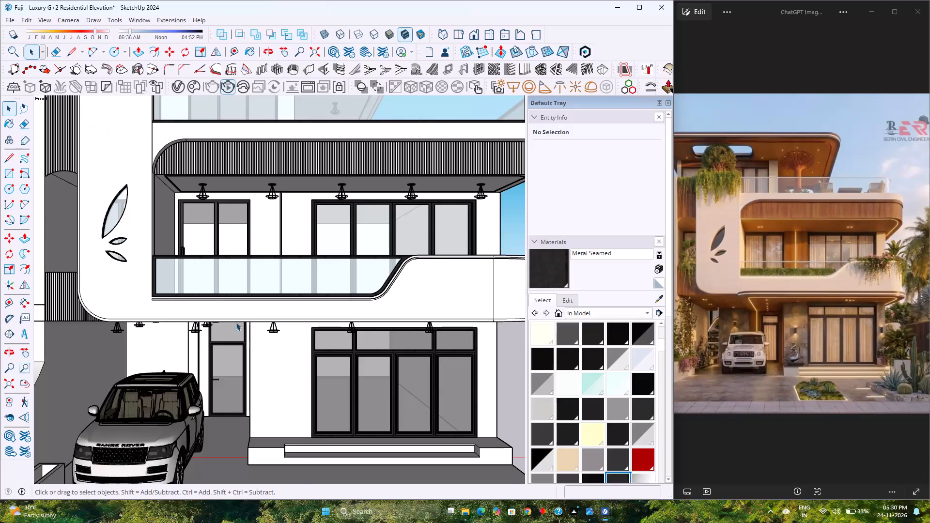
Examine the front facade up close and from farther away, comparing the fluted band, balconies, windows, carport and forecourt with the reference image.
scroll(244, 308, down, 3)
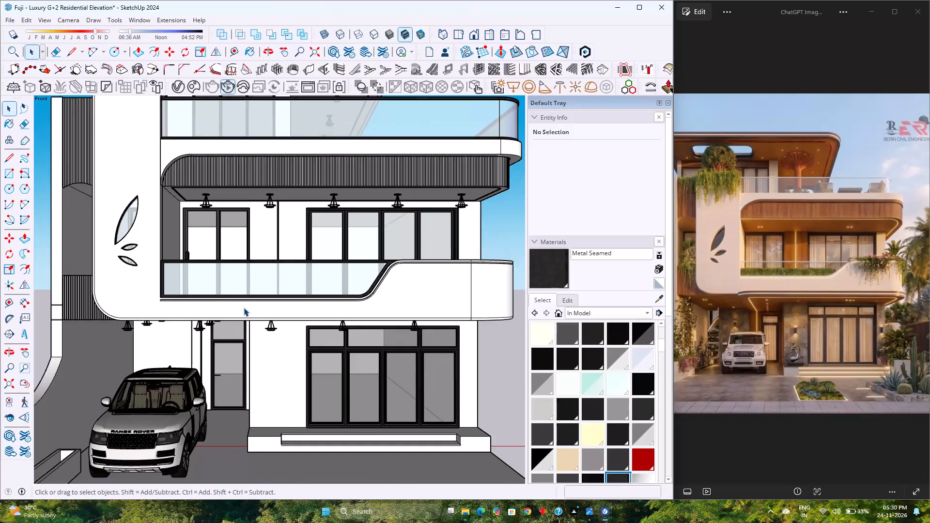
scroll(244, 308, down, 2)
scroll(244, 308, up, 4)
scroll(244, 308, down, 7)
scroll(248, 309, up, 2)
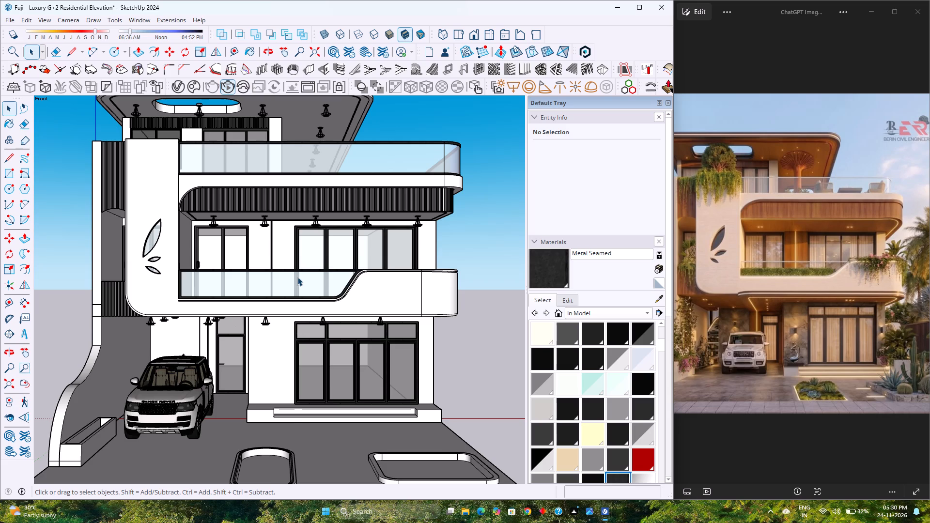
scroll(297, 277, down, 2)
scroll(295, 284, up, 4)
scroll(295, 284, down, 4)
scroll(295, 284, up, 5)
scroll(295, 284, down, 5)
scroll(295, 284, up, 5)
scroll(295, 284, down, 4)
scroll(294, 285, up, 4)
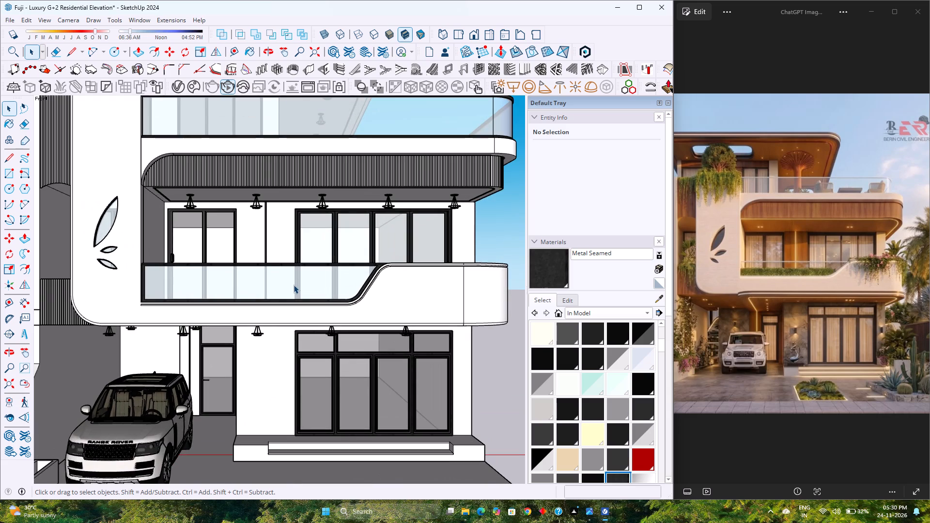
scroll(294, 279, down, 4)
scroll(294, 279, up, 4)
scroll(294, 279, down, 3)
scroll(292, 281, up, 4)
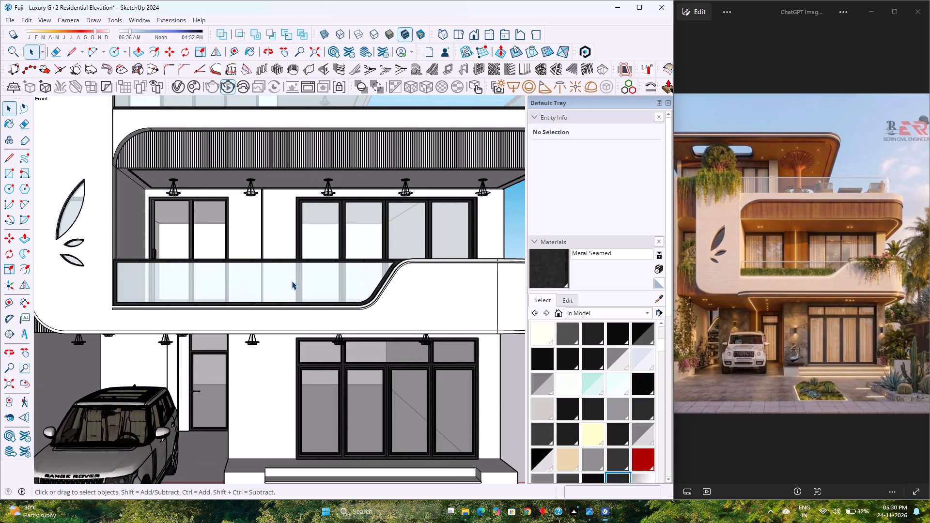
scroll(290, 282, down, 4)
scroll(290, 282, up, 3)
scroll(290, 282, down, 10)
scroll(290, 282, up, 4)
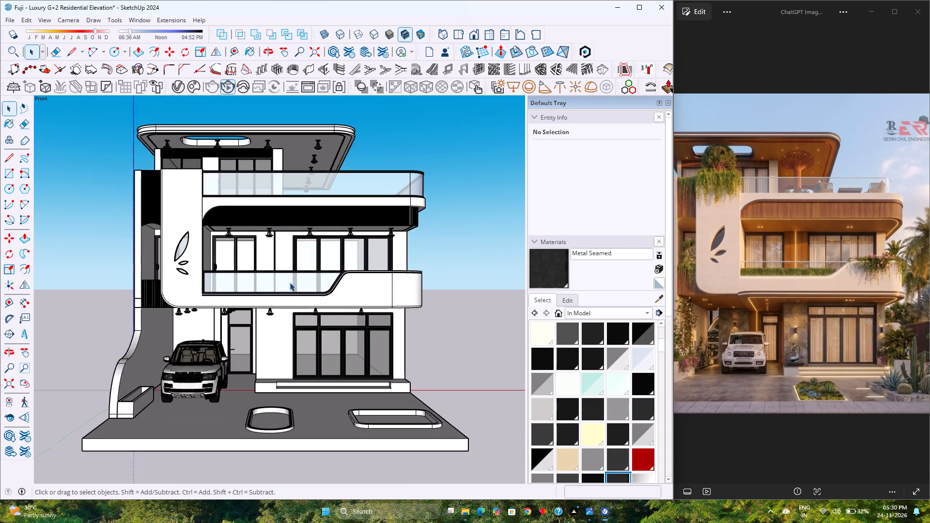
scroll(290, 282, down, 4)
scroll(290, 282, up, 4)
scroll(289, 282, down, 2)
scroll(289, 282, up, 5)
scroll(289, 282, down, 5)
scroll(289, 282, up, 5)
scroll(289, 282, down, 5)
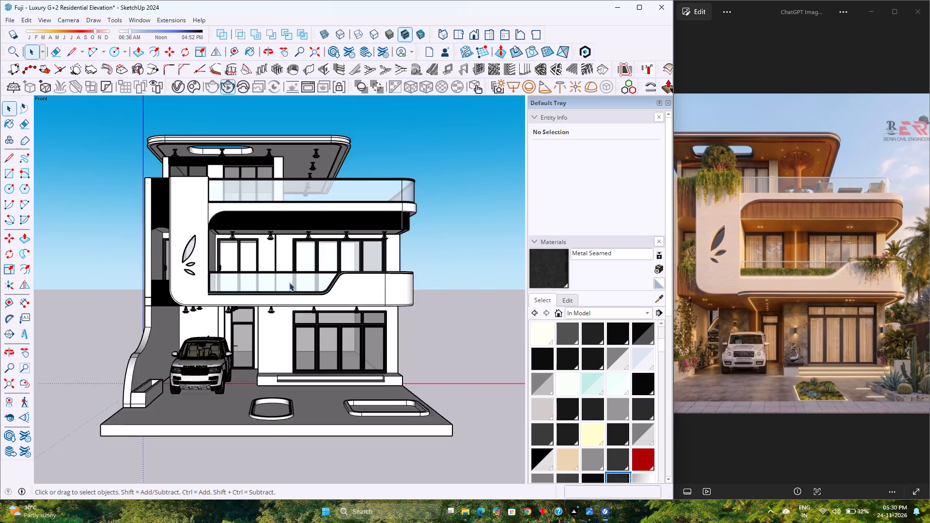
scroll(289, 282, up, 5)
scroll(289, 282, down, 3)
scroll(288, 287, up, 3)
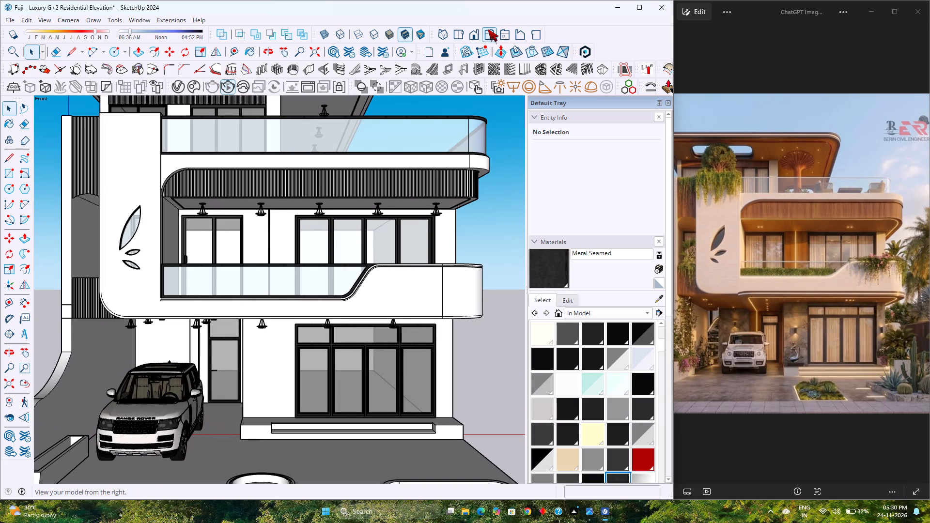
click(475, 35)
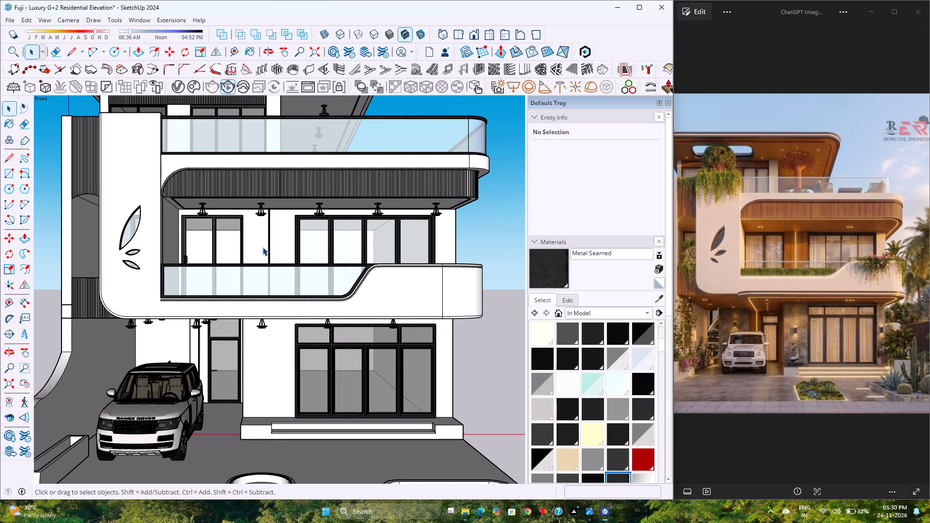
scroll(263, 247, down, 3)
scroll(263, 247, up, 3)
Paint the front run of the fluted band above the first-floor balcony with Wood Cherry Original from the Wood materials.
middle_drag(330, 273, 398, 302)
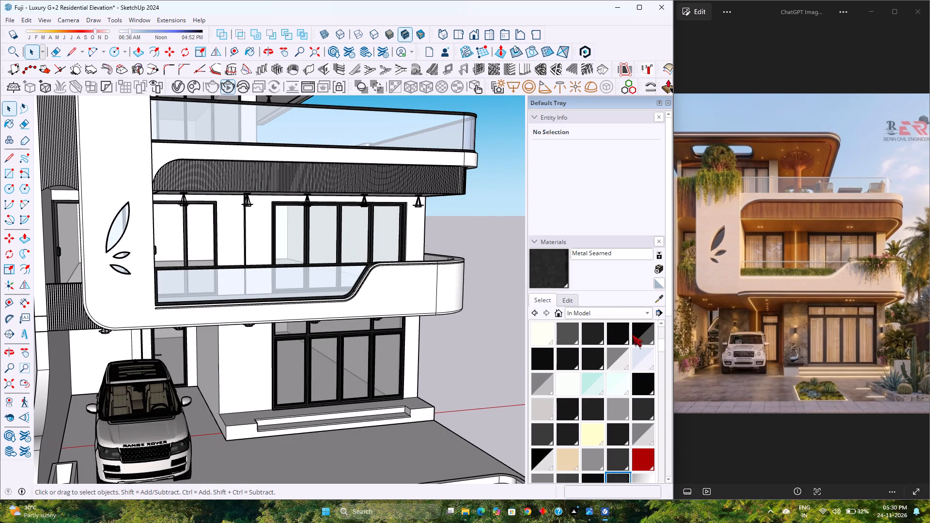
click(619, 313)
right_click(599, 515)
click(600, 516)
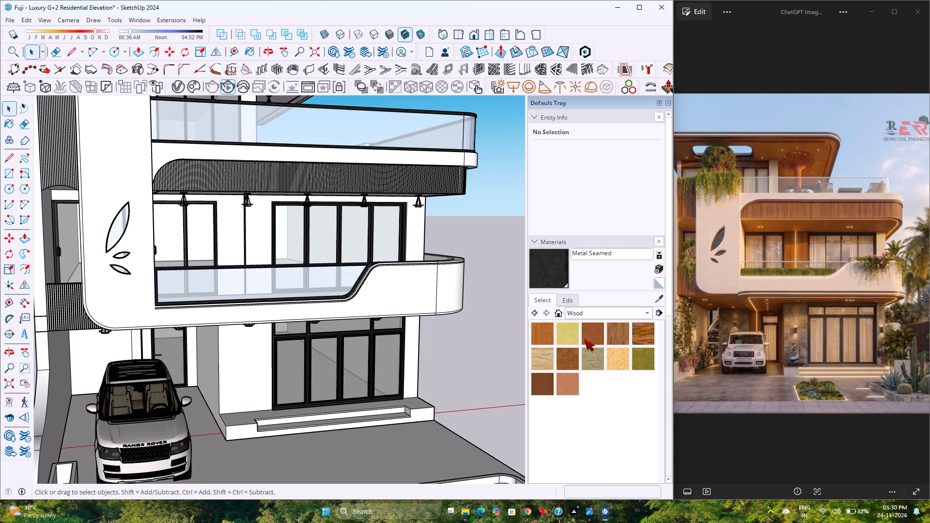
double_click(417, 176)
scroll(417, 176, up, 2)
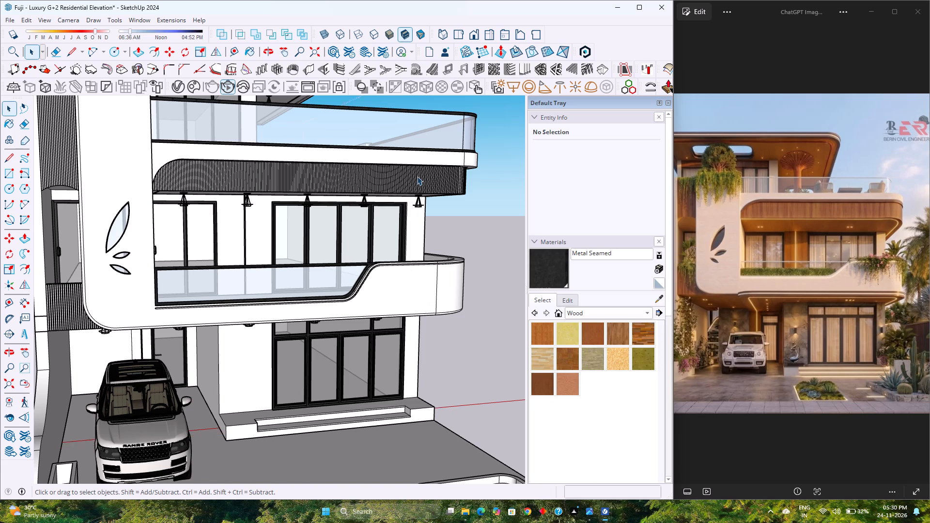
scroll(417, 176, up, 4)
triple_click(416, 182)
scroll(416, 182, up, 3)
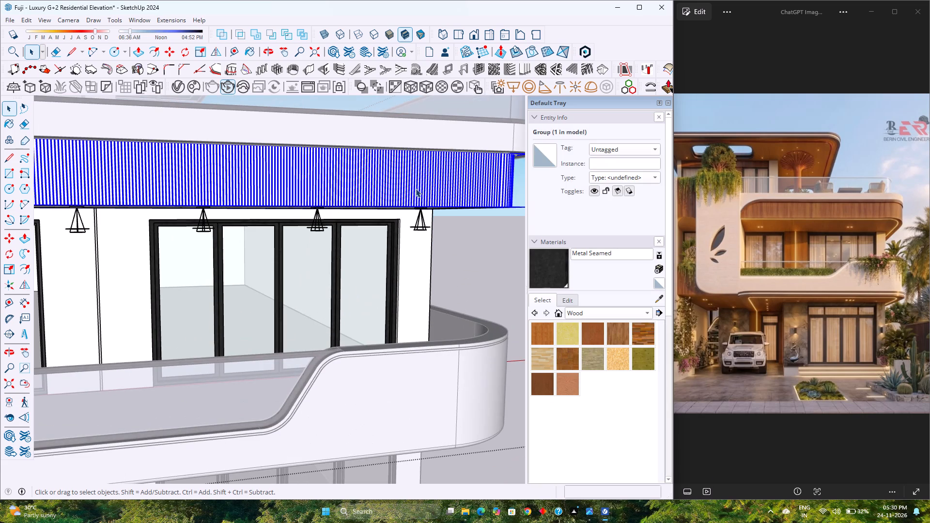
double_click(448, 185)
click(448, 186)
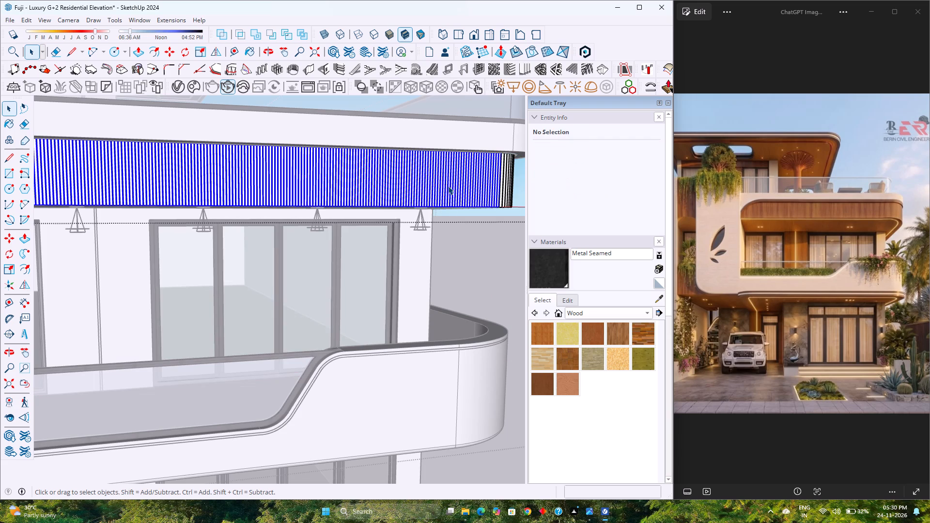
click(592, 337)
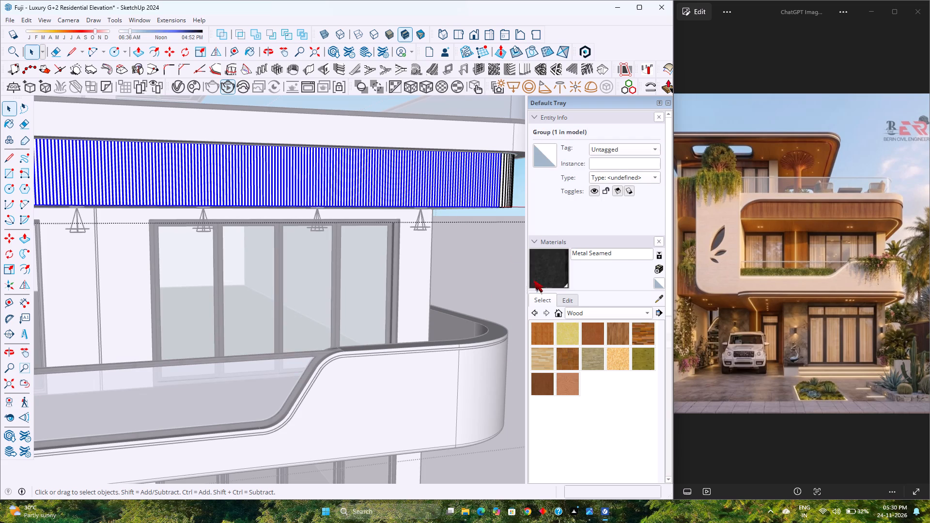
click(463, 195)
scroll(461, 195, up, 2)
middle_drag(457, 193, 215, 242)
middle_click(215, 242)
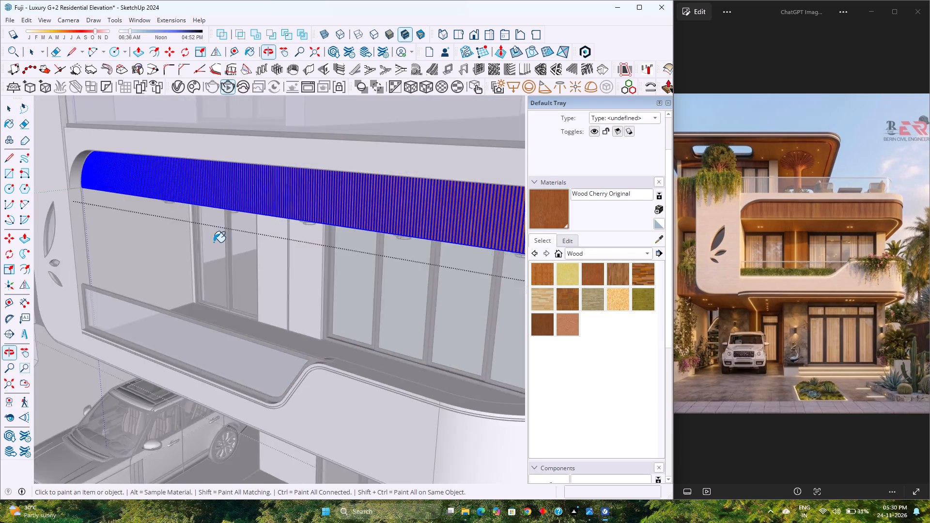
Paint the same fluted band's curved corner and side return with Wood Cherry Original, and leave that group.
scroll(214, 242, down, 4)
click(391, 241)
scroll(418, 234, up, 3)
click(422, 230)
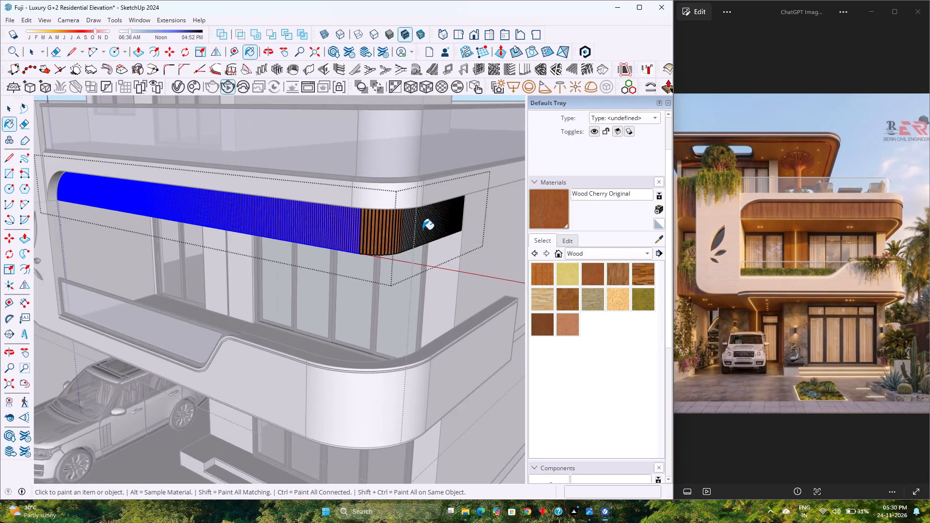
scroll(410, 251, up, 3)
middle_drag(409, 251, 495, 253)
middle_click(499, 253)
scroll(409, 280, down, 5)
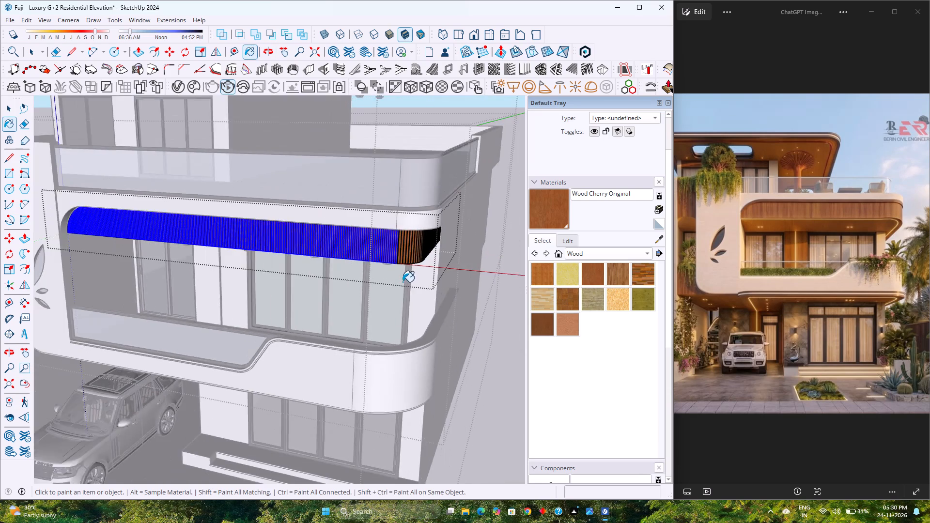
scroll(403, 282, down, 4)
key(space)
key(Escape)
scroll(378, 285, down, 4)
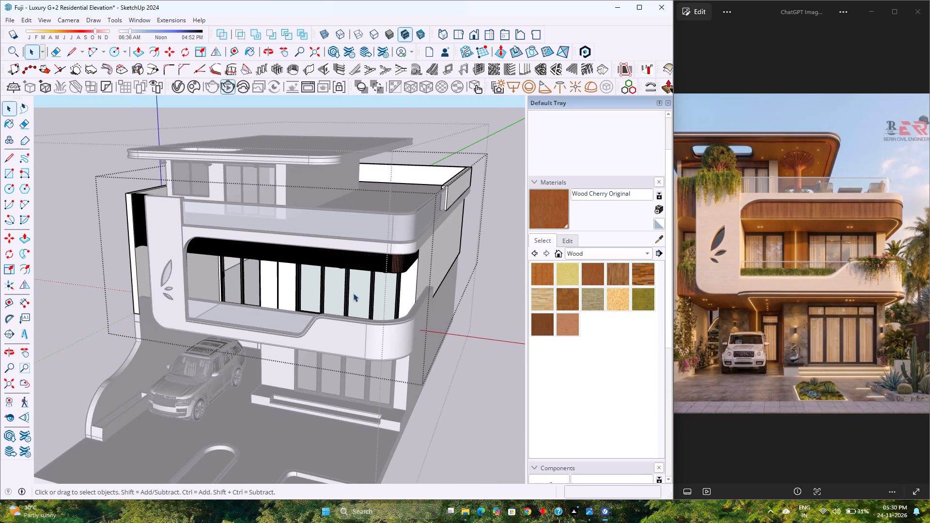
Paint the tall upper fluted panel beside the white wall with the leaf cutouts in Wood Cherry Original.
scroll(145, 209, up, 9)
shift+middle_drag(146, 250, 215, 211)
shift+middle_click(215, 211)
scroll(217, 211, up, 1)
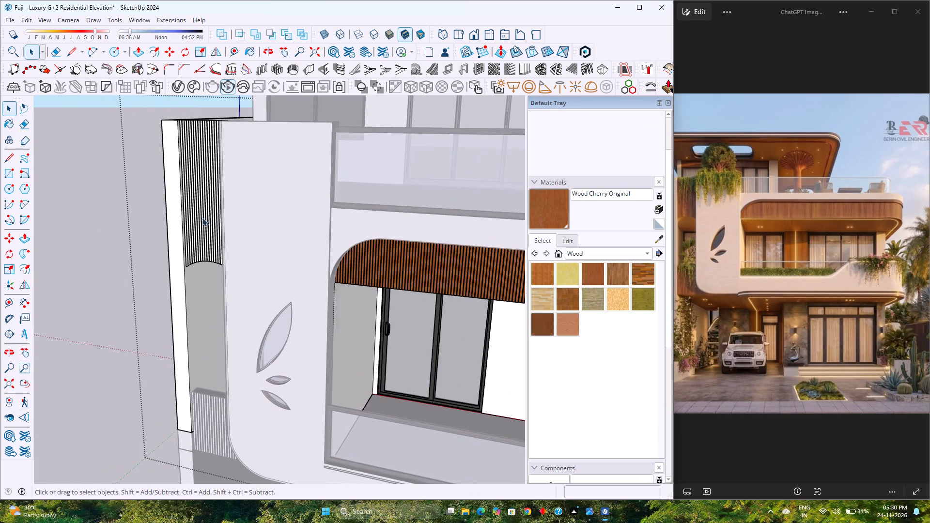
key(Escape)
double_click(214, 208)
scroll(209, 211, up, 3)
click(208, 211)
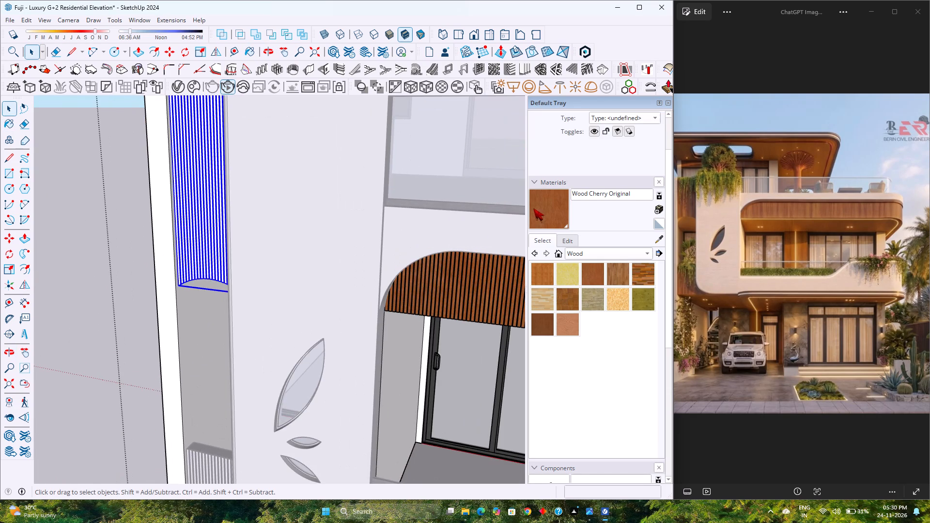
click(539, 209)
click(212, 245)
scroll(212, 245, down, 4)
key(space)
key(Escape)
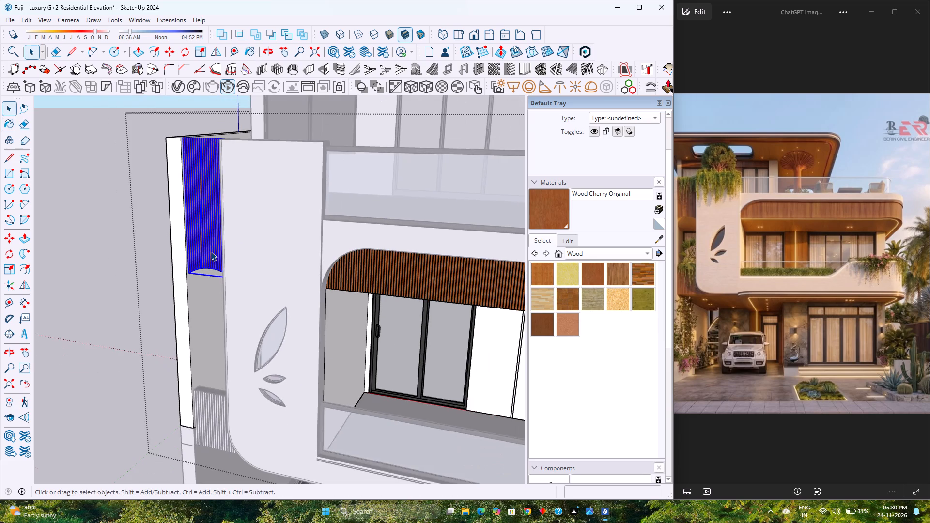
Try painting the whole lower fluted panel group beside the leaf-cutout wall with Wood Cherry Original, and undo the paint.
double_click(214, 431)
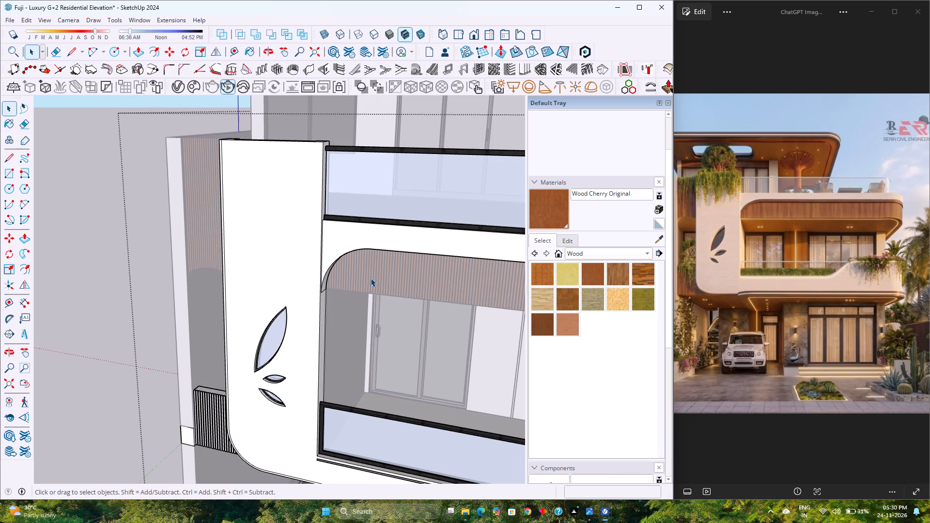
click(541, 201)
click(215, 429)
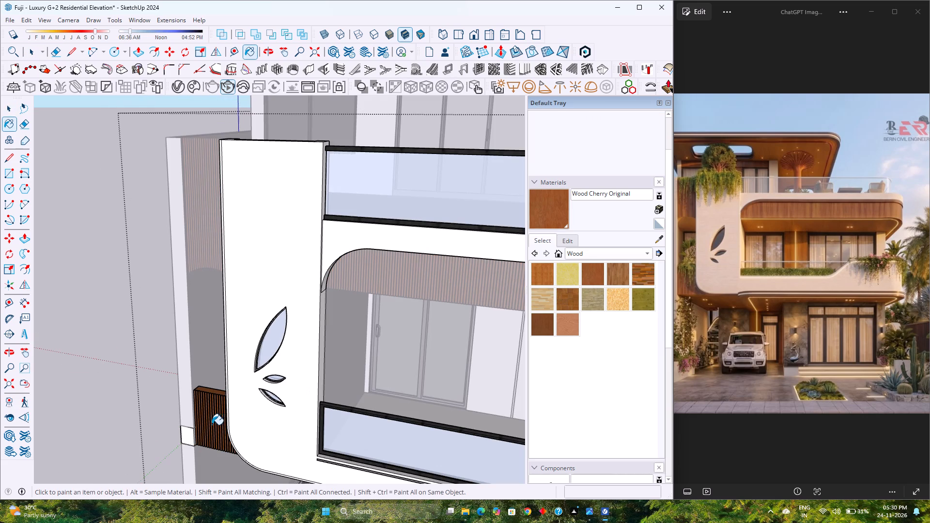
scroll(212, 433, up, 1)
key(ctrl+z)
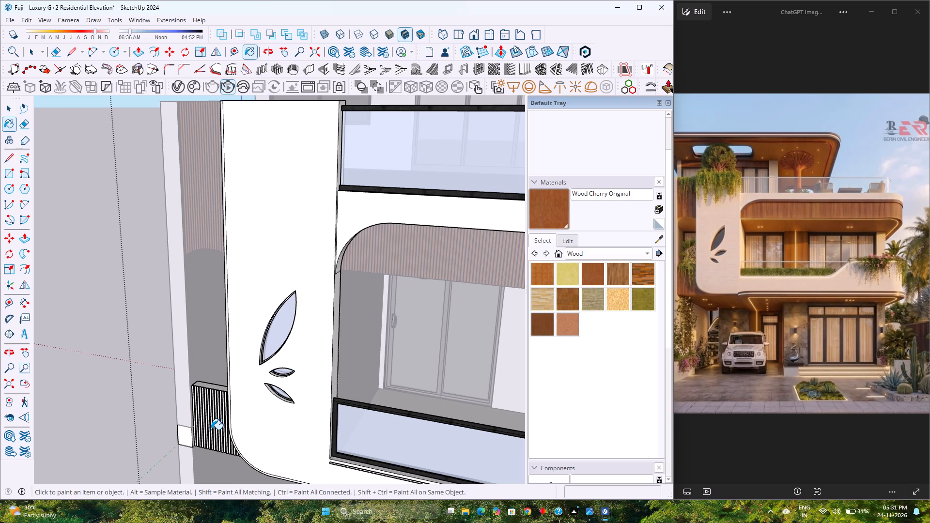
Paint only the slats inside the lower fluted panel group with Wood Cherry Original, and leave the open groups.
key(space)
double_click(211, 430)
click(211, 430)
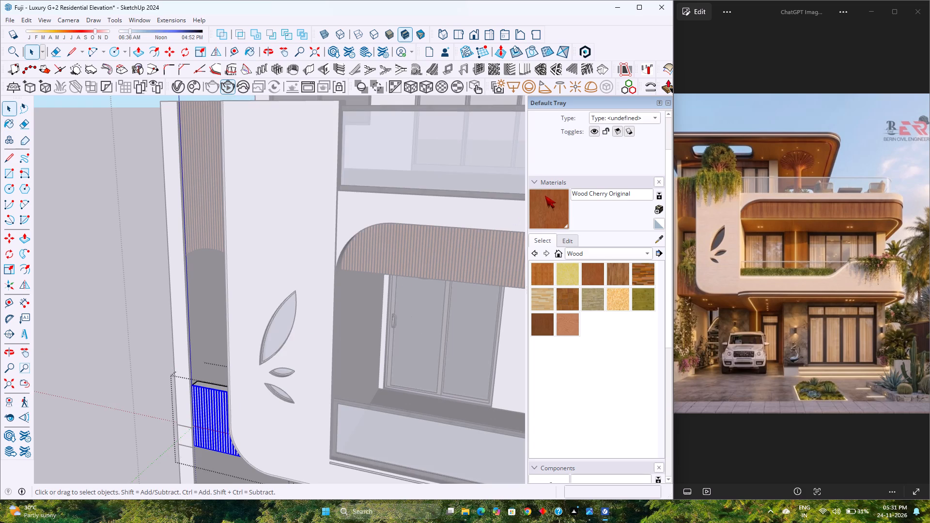
click(543, 200)
click(211, 408)
key(space)
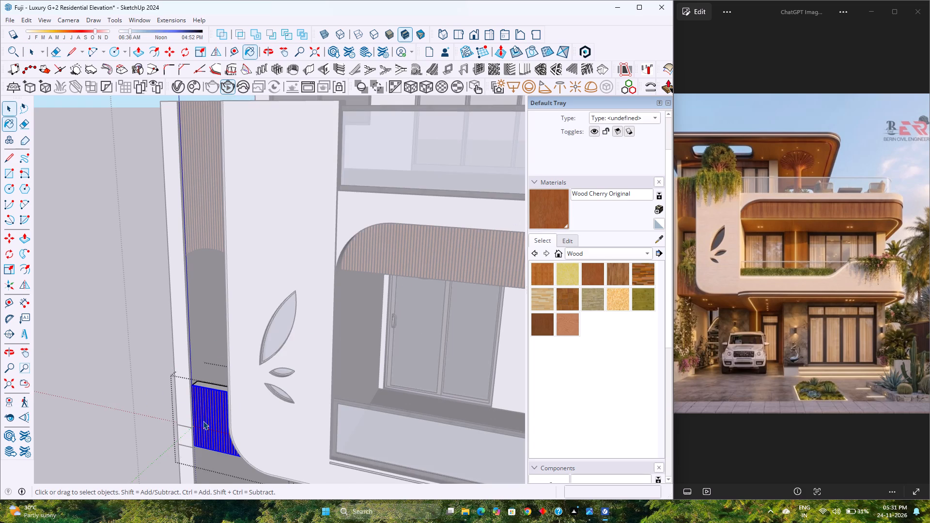
scroll(223, 469, down, 3)
key(Escape)
scroll(223, 470, down, 12)
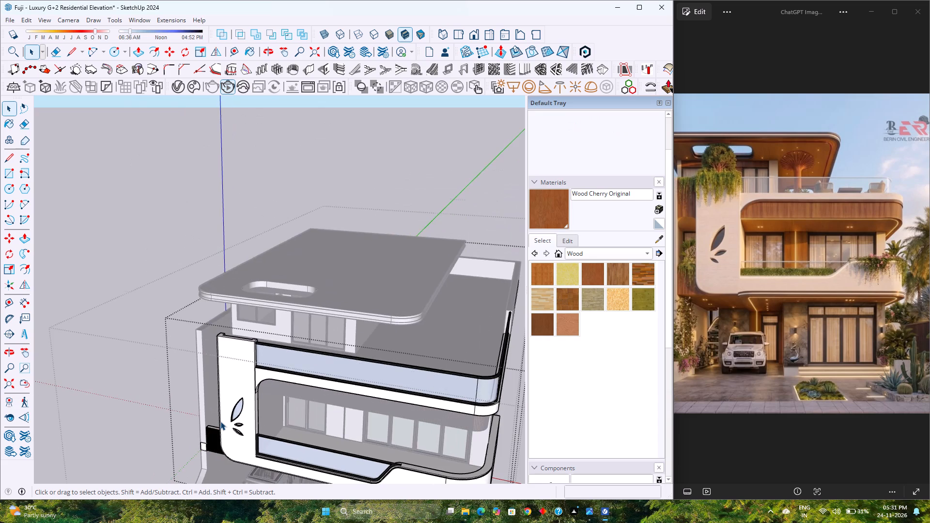
key(Escape)
Paint the fluted band above the top-floor windows, under the roof overhang, with Wood Cherry Original.
scroll(342, 312, up, 4)
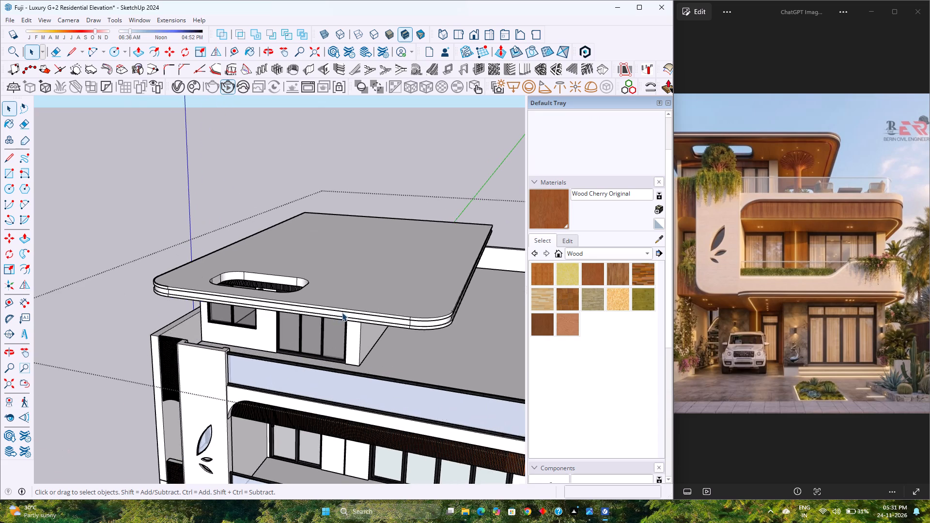
scroll(342, 312, up, 1)
middle_drag(342, 312, 436, 173)
middle_click(436, 173)
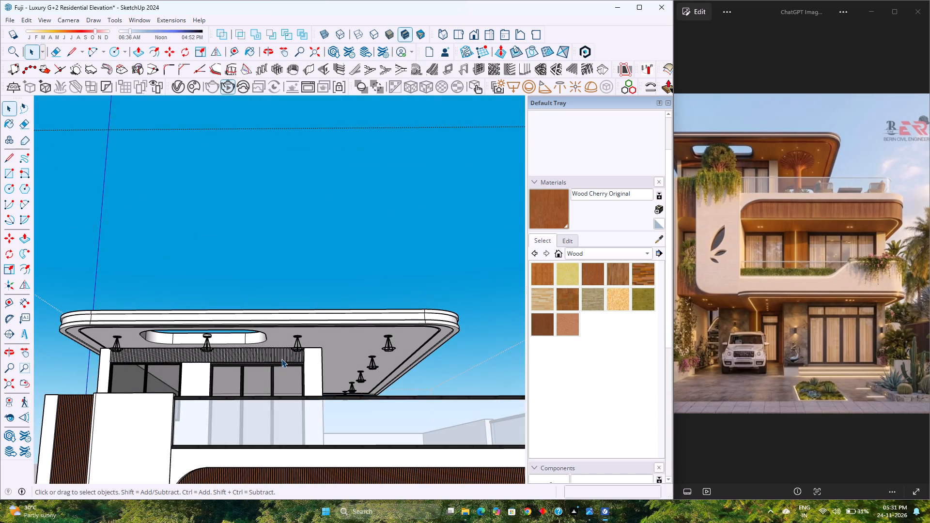
double_click(281, 359)
scroll(281, 359, up, 2)
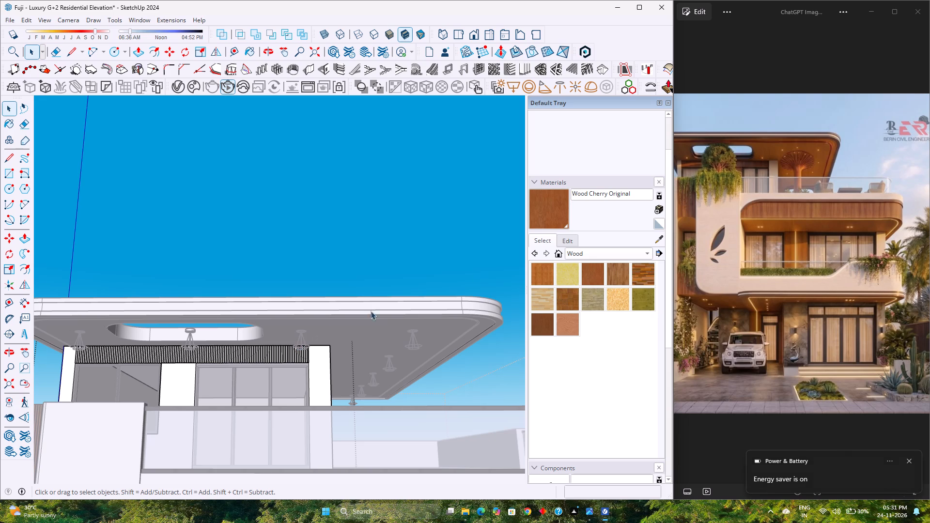
click(556, 213)
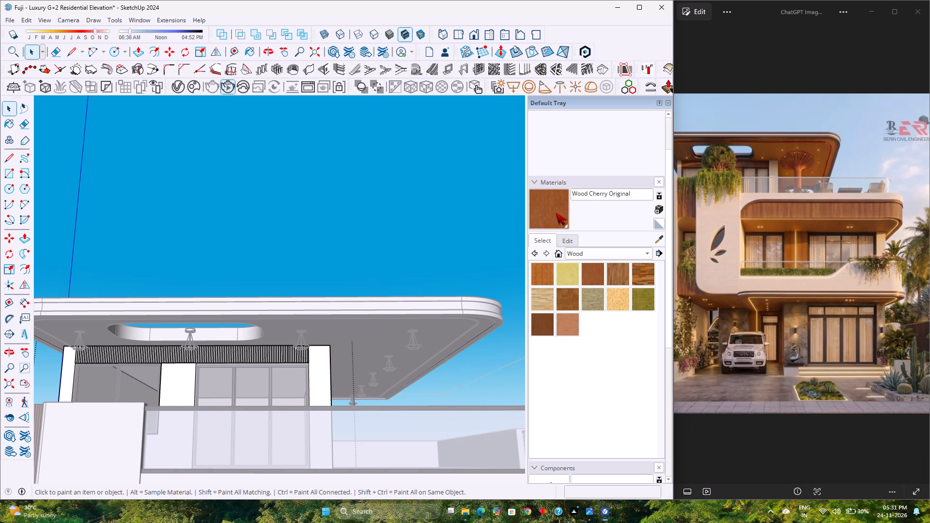
scroll(285, 347, up, 3)
click(273, 354)
scroll(273, 356, down, 5)
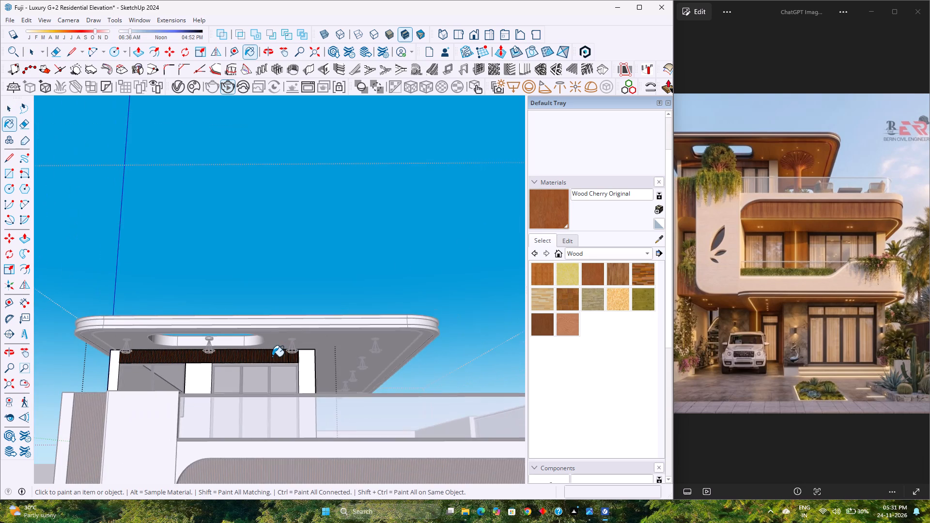
key(space)
scroll(270, 368, down, 5)
key(Escape)
scroll(270, 368, down, 9)
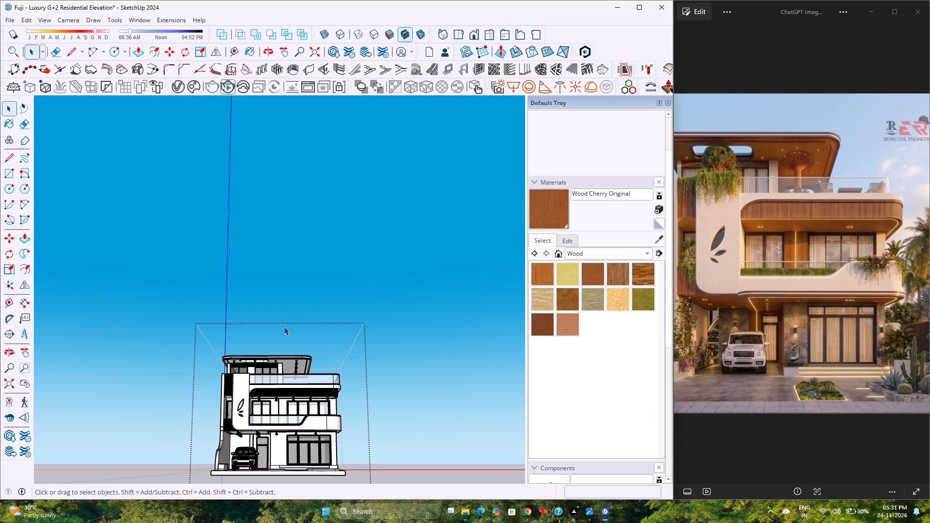
Restore the standard front view and fit the whole house and forecourt in it.
right_click(485, 26)
click(477, 35)
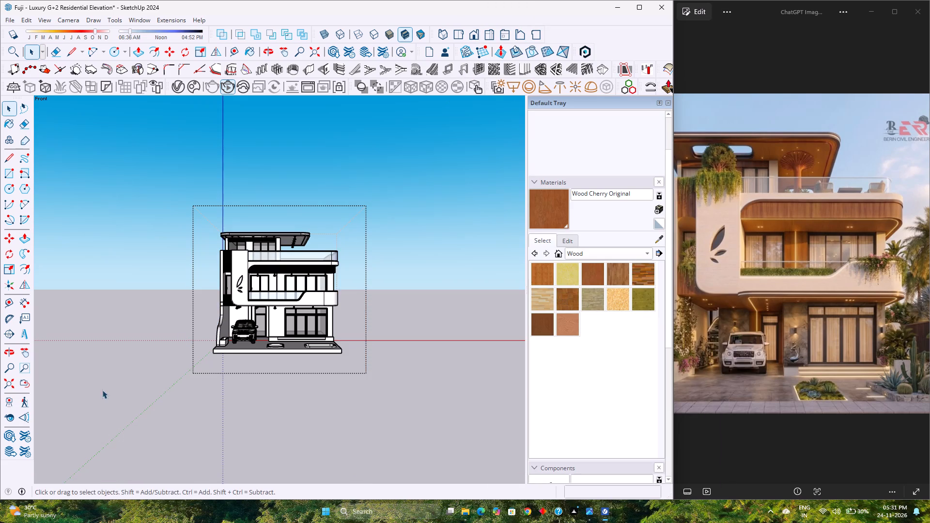
click(7, 386)
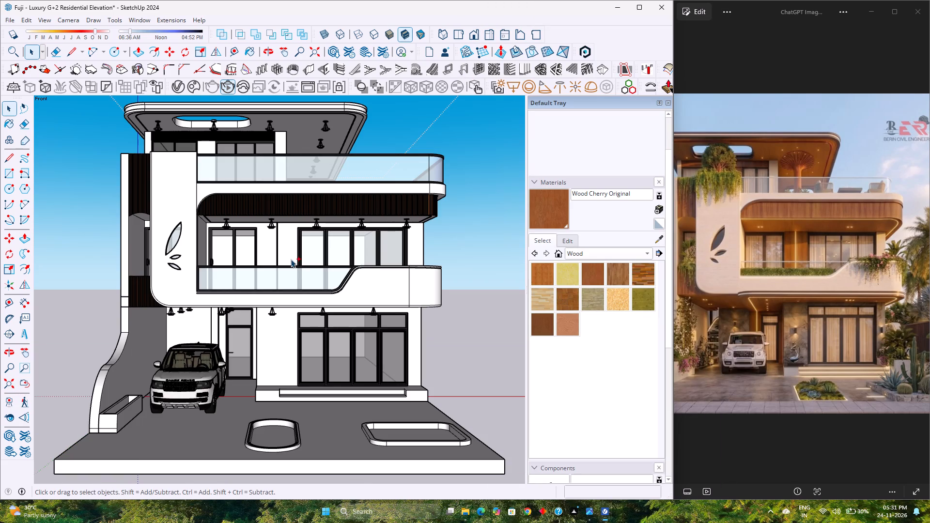
Save the residential elevation model.
key(ctrl+s)
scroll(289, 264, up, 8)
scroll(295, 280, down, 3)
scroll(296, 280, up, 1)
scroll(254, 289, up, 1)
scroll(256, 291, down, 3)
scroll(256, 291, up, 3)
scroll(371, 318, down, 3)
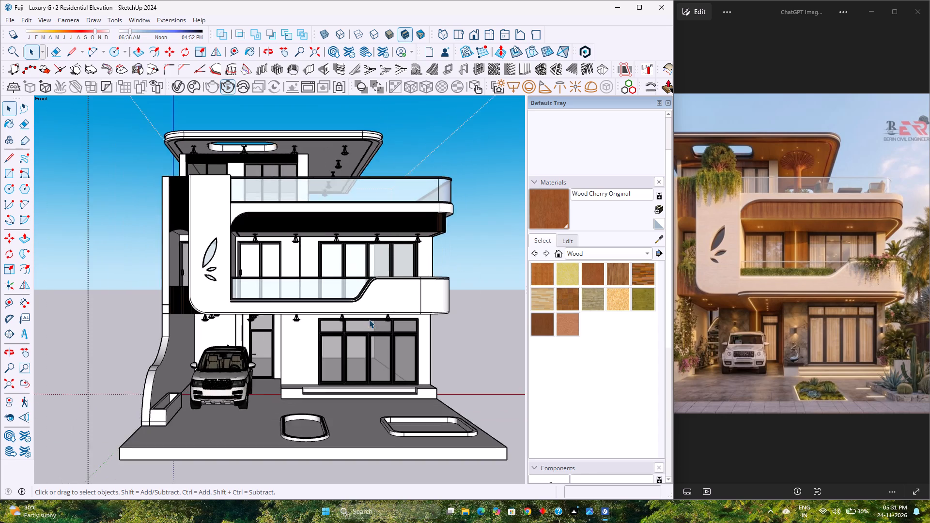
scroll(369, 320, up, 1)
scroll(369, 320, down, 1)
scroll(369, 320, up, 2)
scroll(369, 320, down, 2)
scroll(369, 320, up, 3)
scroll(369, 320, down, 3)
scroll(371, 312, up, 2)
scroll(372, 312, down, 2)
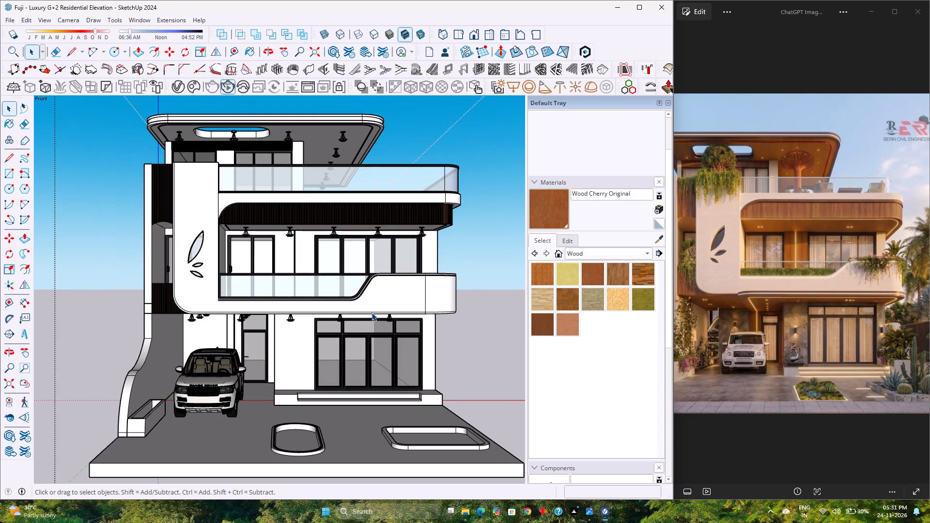
Restore the standard front view and fit the whole house and forecourt in it.
drag(471, 31, 475, 37)
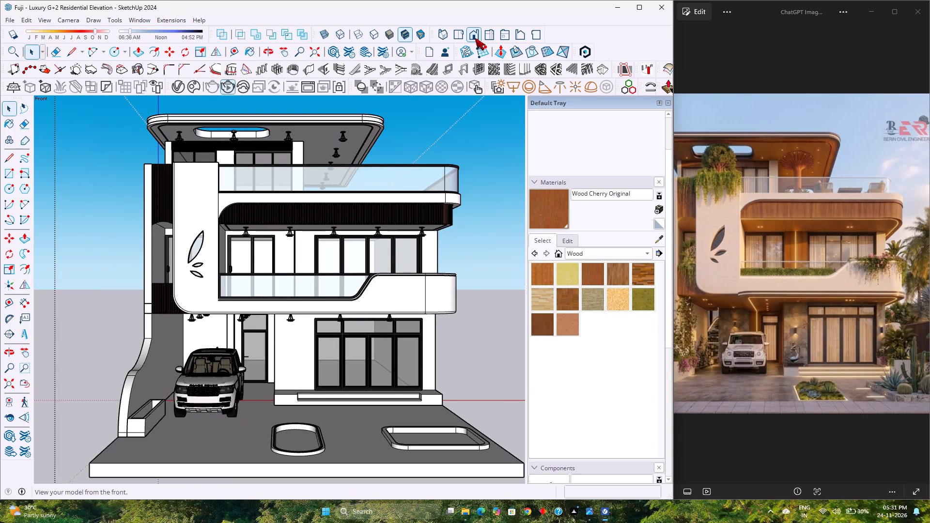
click(11, 386)
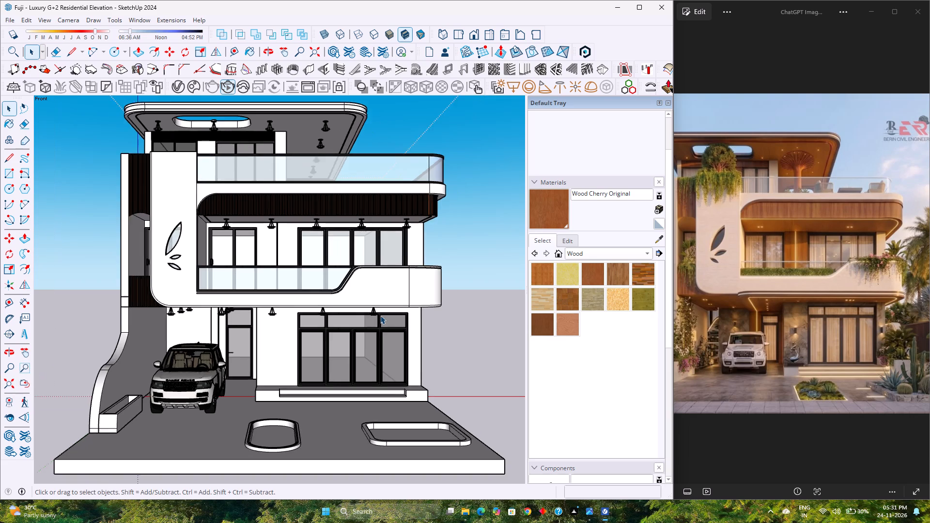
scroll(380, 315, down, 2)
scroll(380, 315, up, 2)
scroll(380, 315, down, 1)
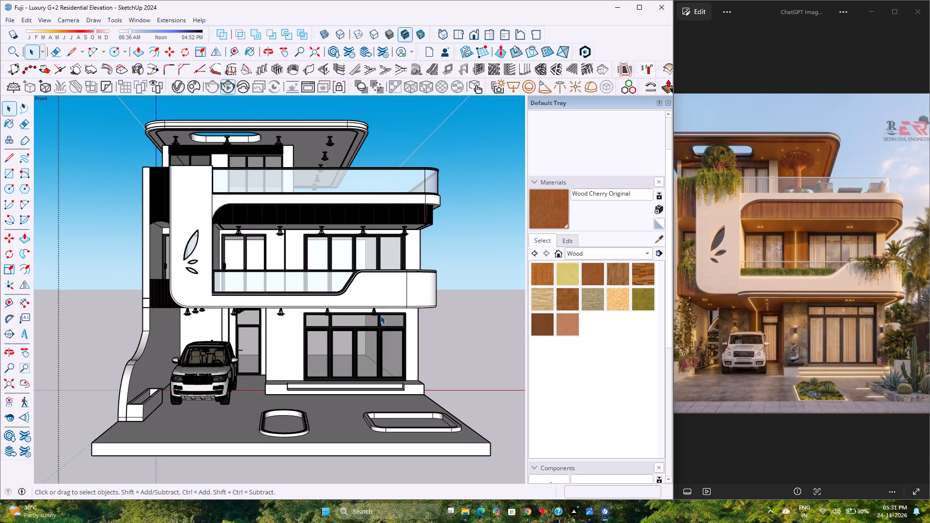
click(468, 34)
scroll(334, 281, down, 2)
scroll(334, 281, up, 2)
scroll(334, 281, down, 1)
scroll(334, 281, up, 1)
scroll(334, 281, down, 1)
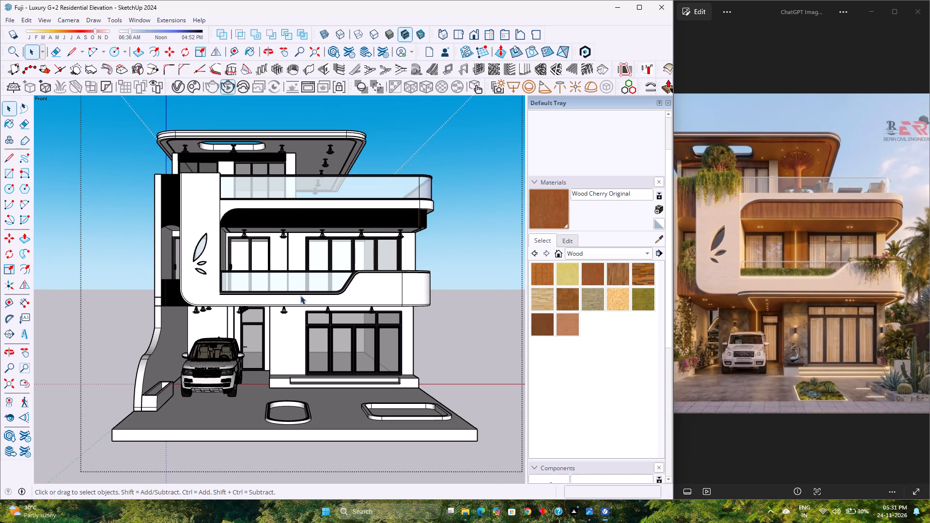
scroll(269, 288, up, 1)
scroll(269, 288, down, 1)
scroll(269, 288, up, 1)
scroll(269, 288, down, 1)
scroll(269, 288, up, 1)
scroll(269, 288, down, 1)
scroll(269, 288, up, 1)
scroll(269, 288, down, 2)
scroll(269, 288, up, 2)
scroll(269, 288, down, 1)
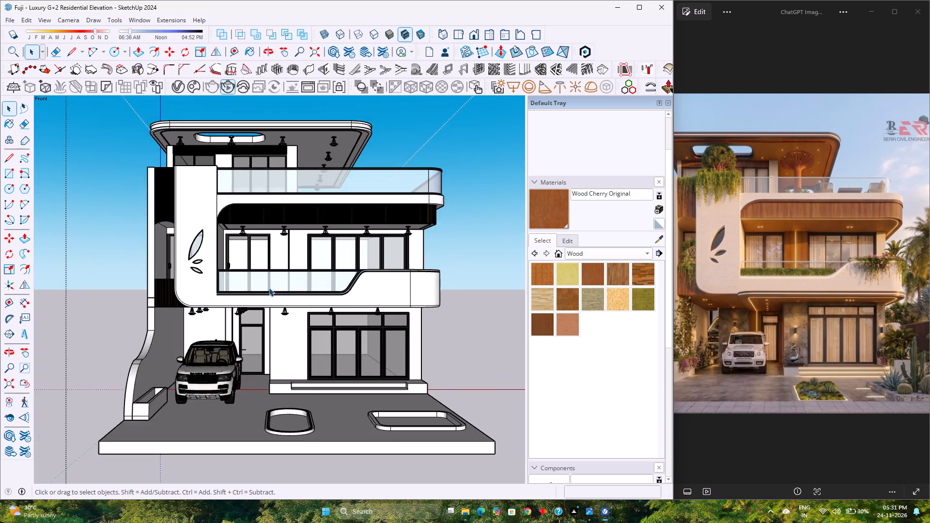
Examine the first-floor balcony front up close, including the cherry fluted band, windows and glass railing.
scroll(269, 288, up, 1)
scroll(269, 288, down, 1)
scroll(269, 288, up, 2)
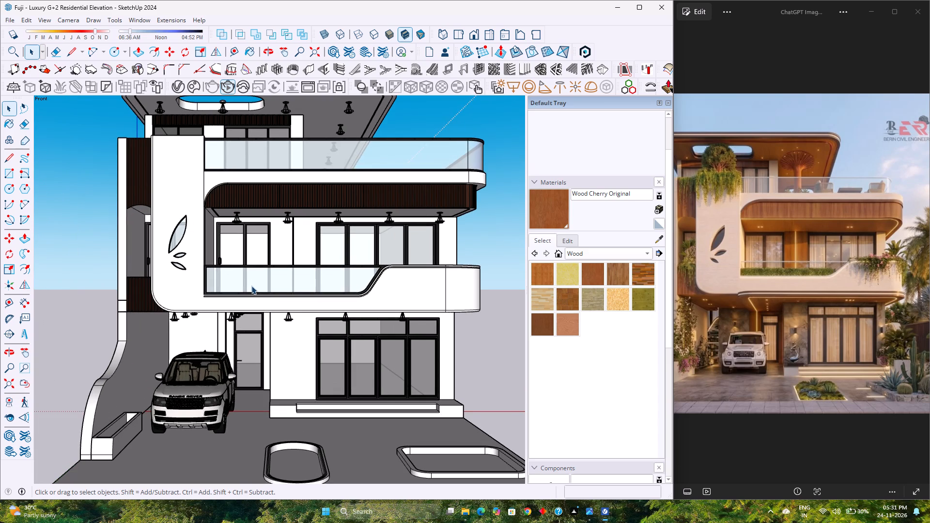
scroll(251, 286, down, 3)
scroll(251, 286, up, 4)
scroll(251, 286, down, 4)
scroll(251, 286, up, 3)
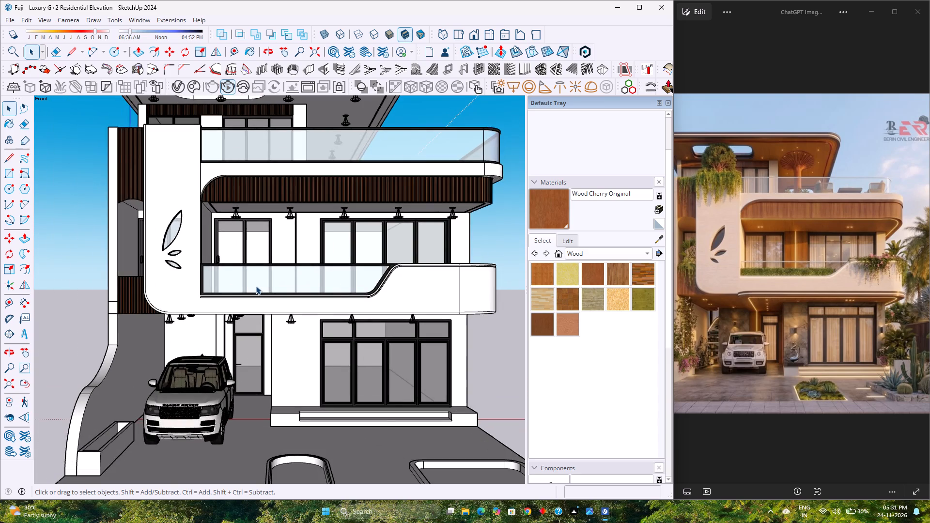
scroll(256, 286, down, 3)
scroll(256, 286, up, 4)
scroll(256, 286, down, 4)
scroll(256, 285, up, 3)
scroll(257, 283, down, 3)
scroll(258, 283, up, 3)
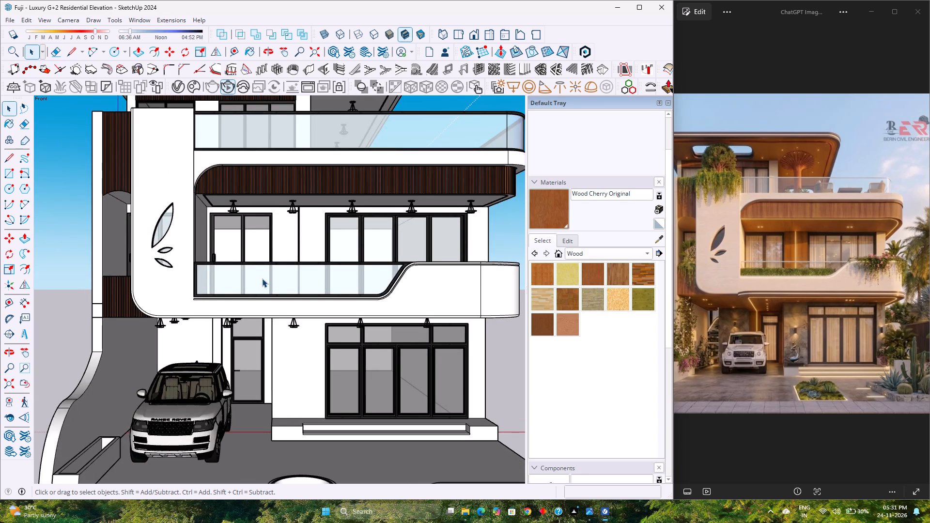
scroll(264, 277, down, 2)
scroll(264, 277, up, 3)
scroll(264, 277, down, 5)
scroll(264, 277, up, 4)
scroll(264, 277, down, 4)
scroll(264, 277, up, 4)
scroll(264, 277, down, 2)
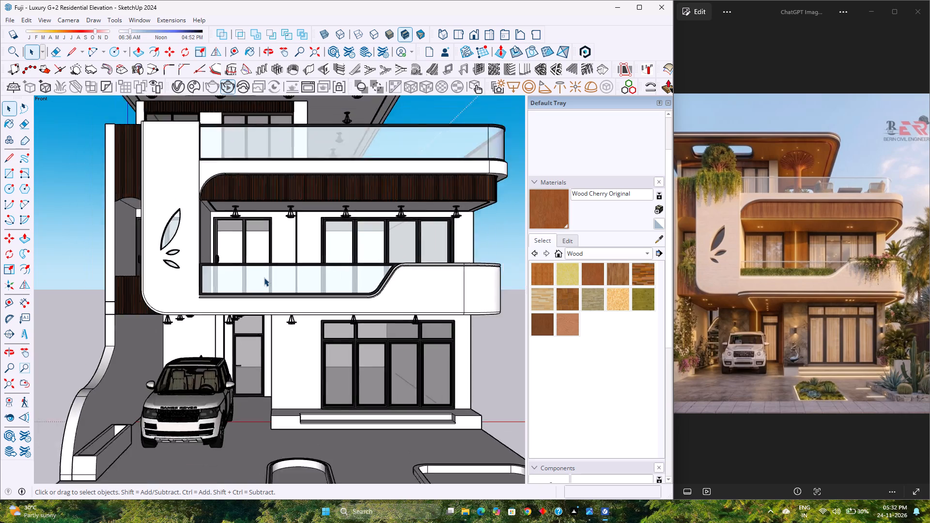
scroll(264, 277, down, 2)
scroll(264, 277, up, 4)
scroll(264, 277, down, 5)
scroll(264, 277, up, 4)
scroll(264, 277, down, 5)
scroll(264, 277, up, 4)
scroll(264, 277, down, 5)
scroll(264, 277, up, 4)
scroll(264, 277, down, 3)
scroll(264, 277, up, 4)
scroll(264, 277, down, 5)
scroll(264, 277, up, 5)
scroll(264, 277, down, 4)
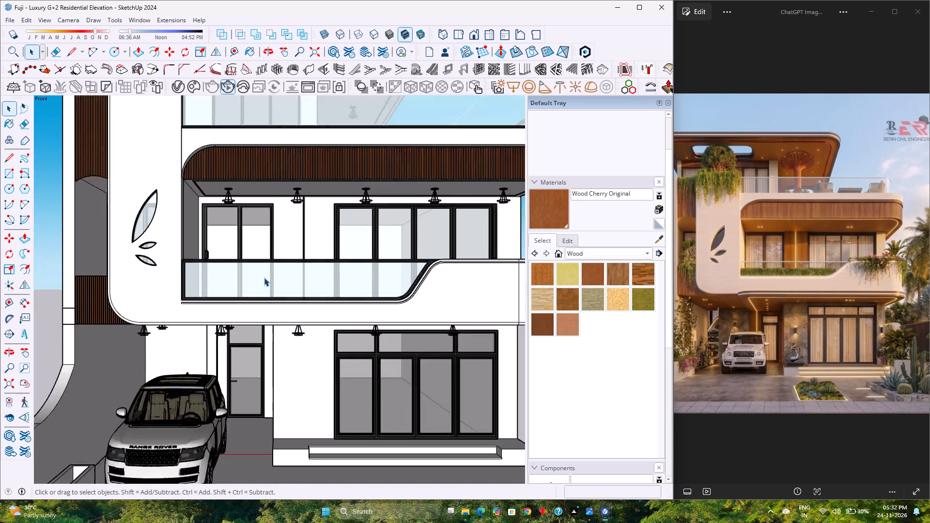
scroll(264, 277, down, 1)
scroll(264, 277, up, 3)
scroll(264, 277, down, 3)
scroll(264, 277, up, 4)
scroll(264, 277, down, 4)
scroll(265, 277, up, 4)
scroll(265, 277, down, 4)
scroll(265, 277, up, 4)
scroll(265, 277, down, 4)
scroll(265, 277, up, 4)
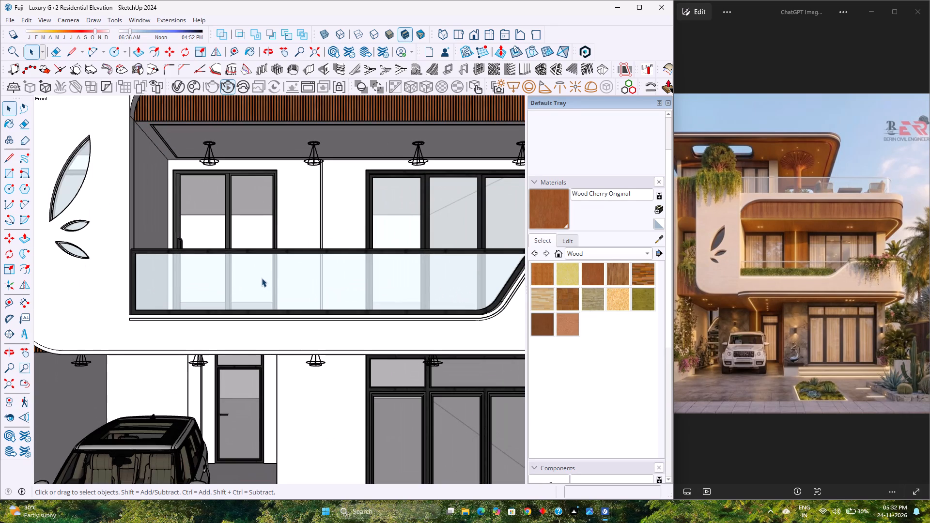
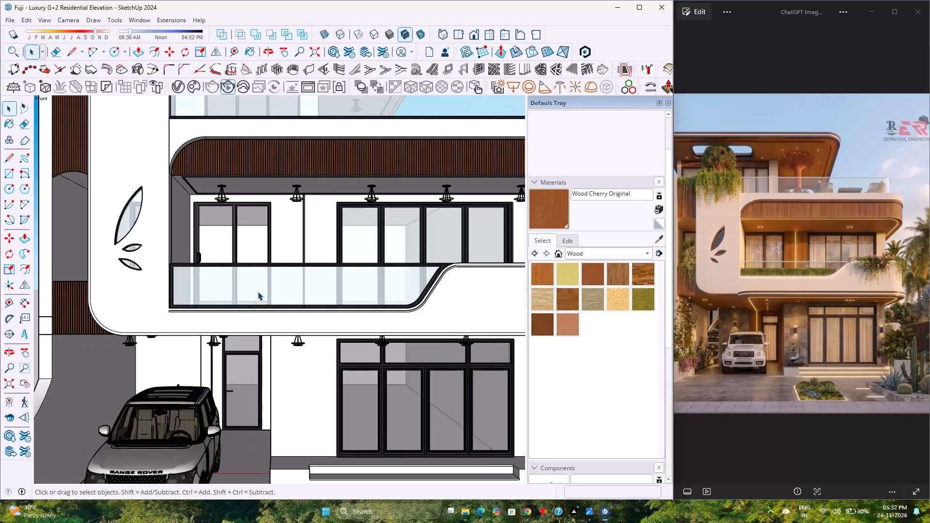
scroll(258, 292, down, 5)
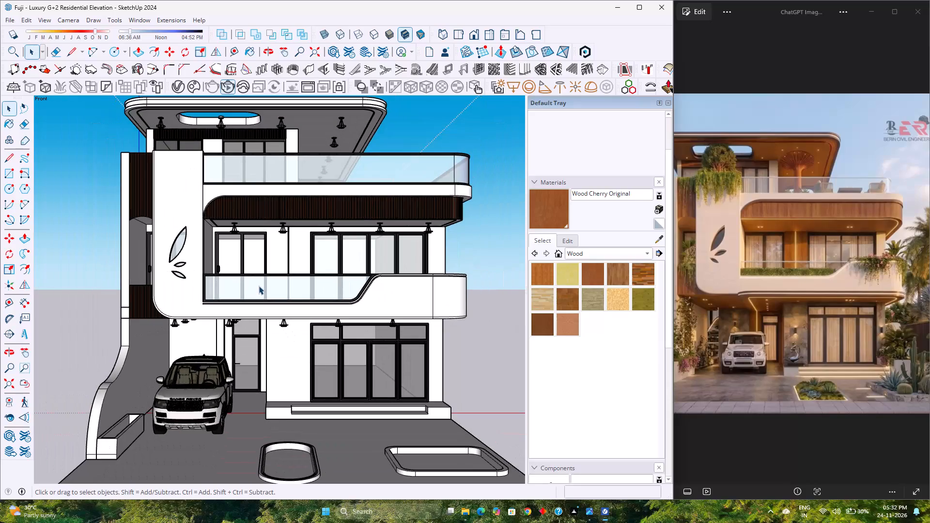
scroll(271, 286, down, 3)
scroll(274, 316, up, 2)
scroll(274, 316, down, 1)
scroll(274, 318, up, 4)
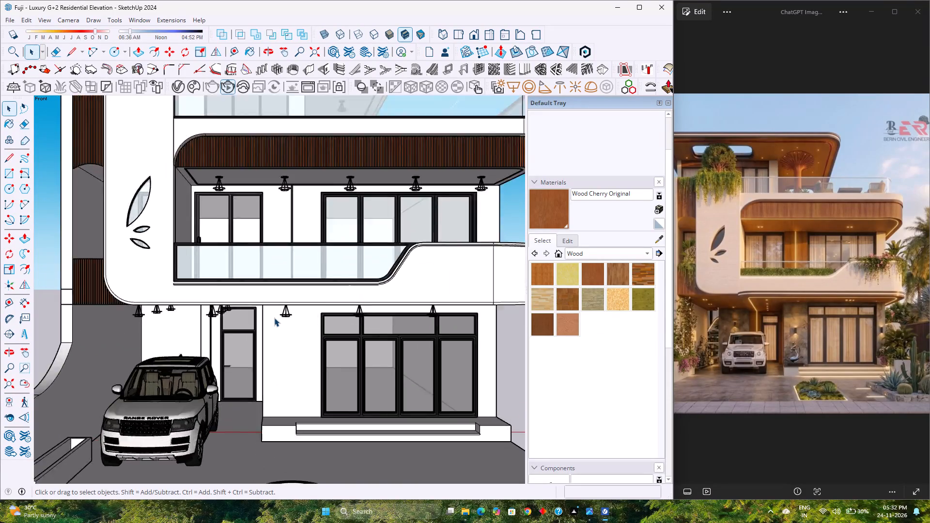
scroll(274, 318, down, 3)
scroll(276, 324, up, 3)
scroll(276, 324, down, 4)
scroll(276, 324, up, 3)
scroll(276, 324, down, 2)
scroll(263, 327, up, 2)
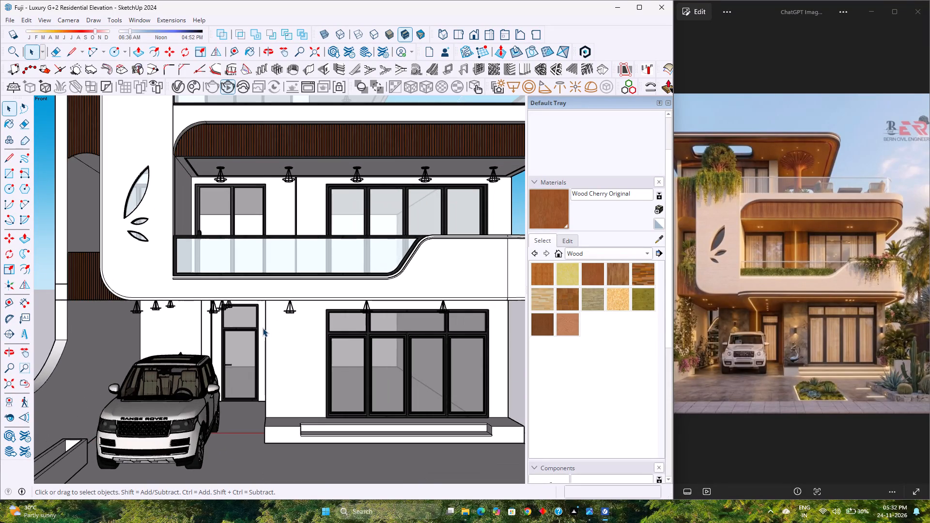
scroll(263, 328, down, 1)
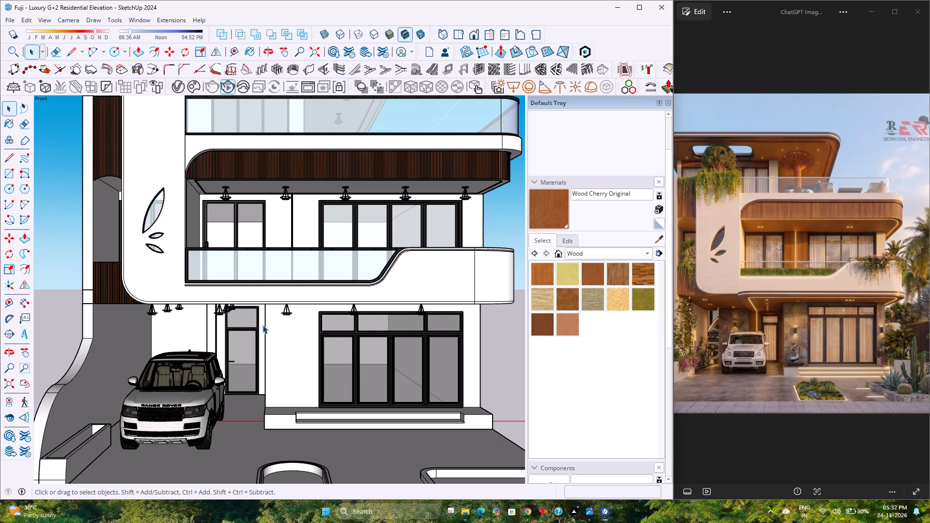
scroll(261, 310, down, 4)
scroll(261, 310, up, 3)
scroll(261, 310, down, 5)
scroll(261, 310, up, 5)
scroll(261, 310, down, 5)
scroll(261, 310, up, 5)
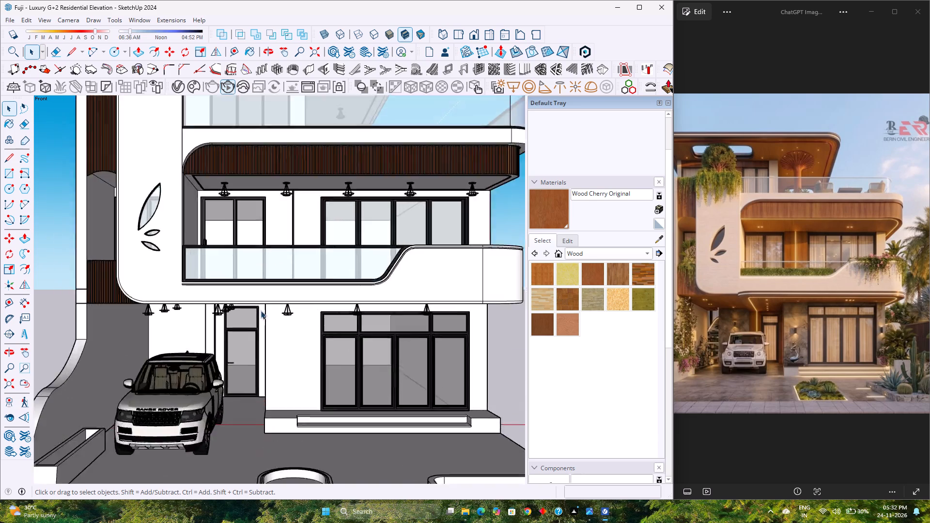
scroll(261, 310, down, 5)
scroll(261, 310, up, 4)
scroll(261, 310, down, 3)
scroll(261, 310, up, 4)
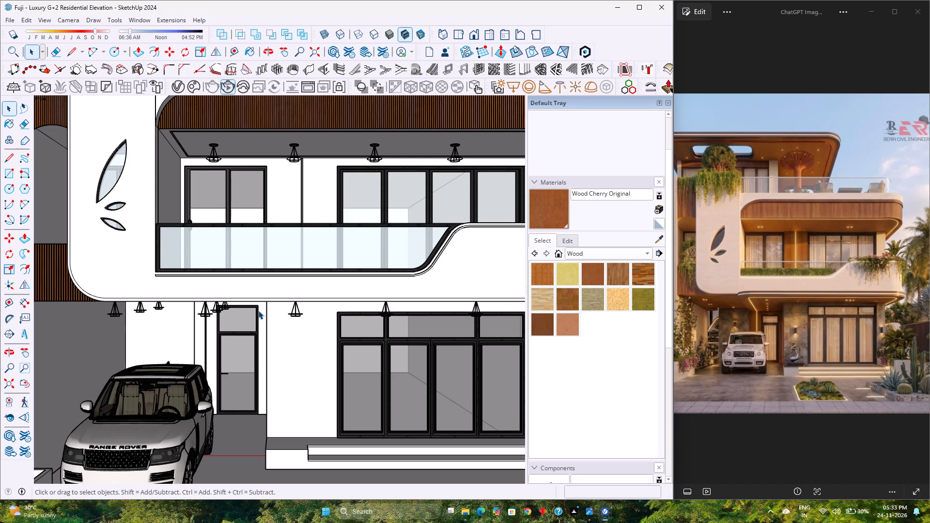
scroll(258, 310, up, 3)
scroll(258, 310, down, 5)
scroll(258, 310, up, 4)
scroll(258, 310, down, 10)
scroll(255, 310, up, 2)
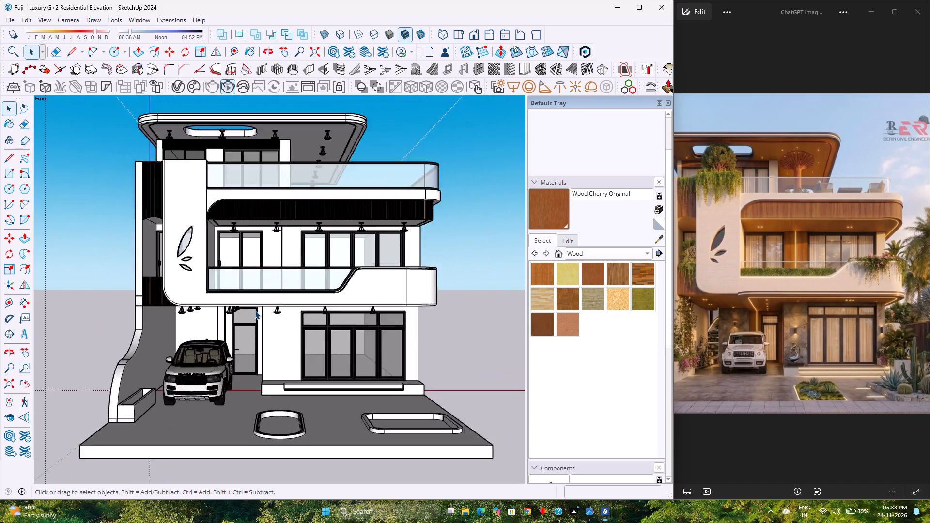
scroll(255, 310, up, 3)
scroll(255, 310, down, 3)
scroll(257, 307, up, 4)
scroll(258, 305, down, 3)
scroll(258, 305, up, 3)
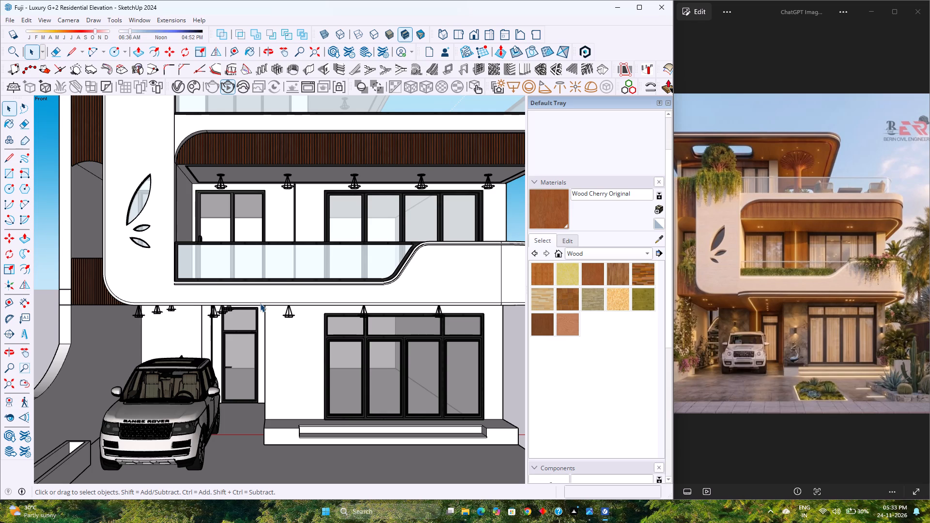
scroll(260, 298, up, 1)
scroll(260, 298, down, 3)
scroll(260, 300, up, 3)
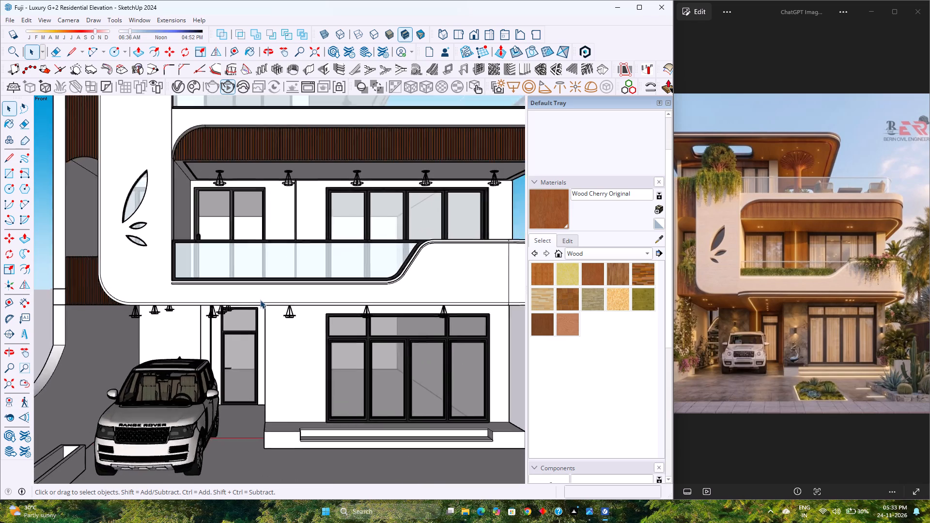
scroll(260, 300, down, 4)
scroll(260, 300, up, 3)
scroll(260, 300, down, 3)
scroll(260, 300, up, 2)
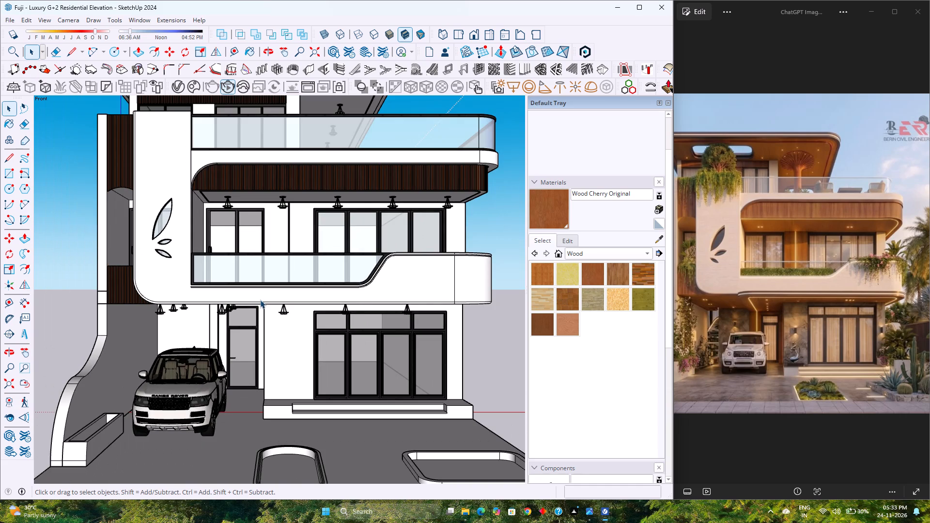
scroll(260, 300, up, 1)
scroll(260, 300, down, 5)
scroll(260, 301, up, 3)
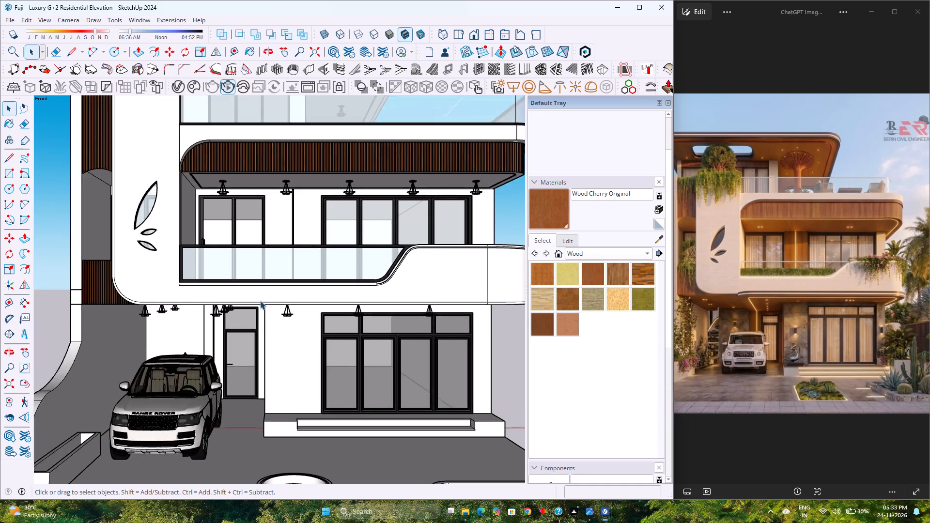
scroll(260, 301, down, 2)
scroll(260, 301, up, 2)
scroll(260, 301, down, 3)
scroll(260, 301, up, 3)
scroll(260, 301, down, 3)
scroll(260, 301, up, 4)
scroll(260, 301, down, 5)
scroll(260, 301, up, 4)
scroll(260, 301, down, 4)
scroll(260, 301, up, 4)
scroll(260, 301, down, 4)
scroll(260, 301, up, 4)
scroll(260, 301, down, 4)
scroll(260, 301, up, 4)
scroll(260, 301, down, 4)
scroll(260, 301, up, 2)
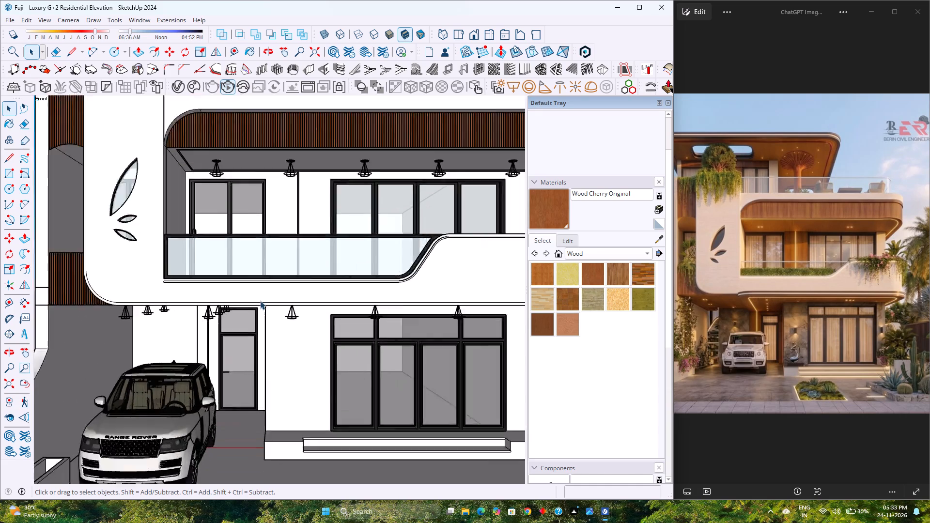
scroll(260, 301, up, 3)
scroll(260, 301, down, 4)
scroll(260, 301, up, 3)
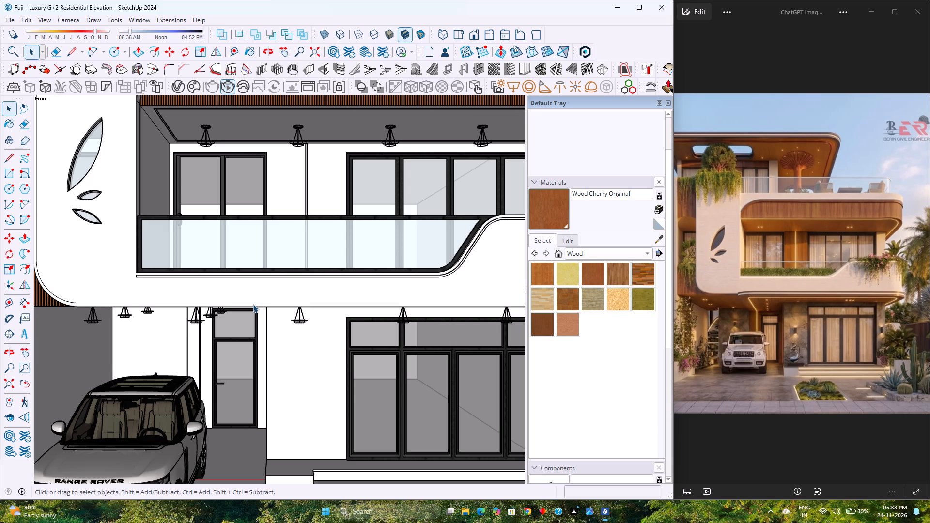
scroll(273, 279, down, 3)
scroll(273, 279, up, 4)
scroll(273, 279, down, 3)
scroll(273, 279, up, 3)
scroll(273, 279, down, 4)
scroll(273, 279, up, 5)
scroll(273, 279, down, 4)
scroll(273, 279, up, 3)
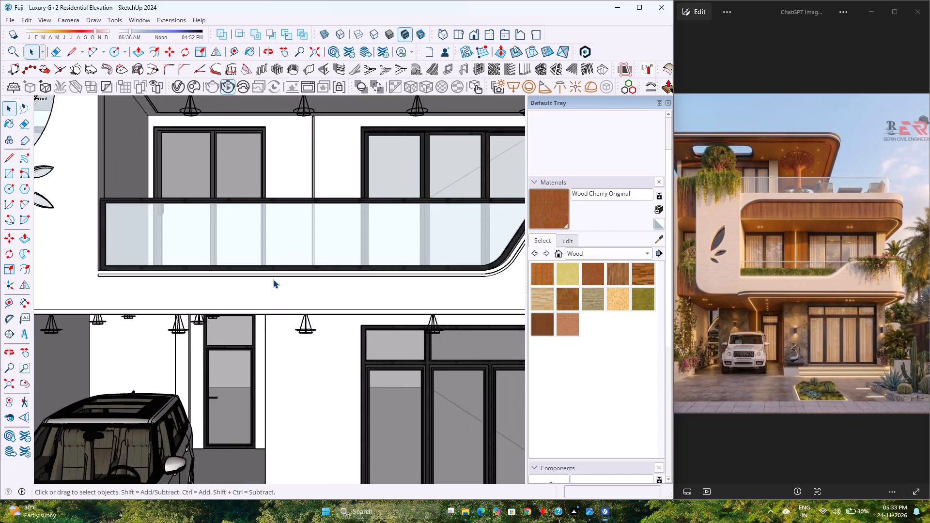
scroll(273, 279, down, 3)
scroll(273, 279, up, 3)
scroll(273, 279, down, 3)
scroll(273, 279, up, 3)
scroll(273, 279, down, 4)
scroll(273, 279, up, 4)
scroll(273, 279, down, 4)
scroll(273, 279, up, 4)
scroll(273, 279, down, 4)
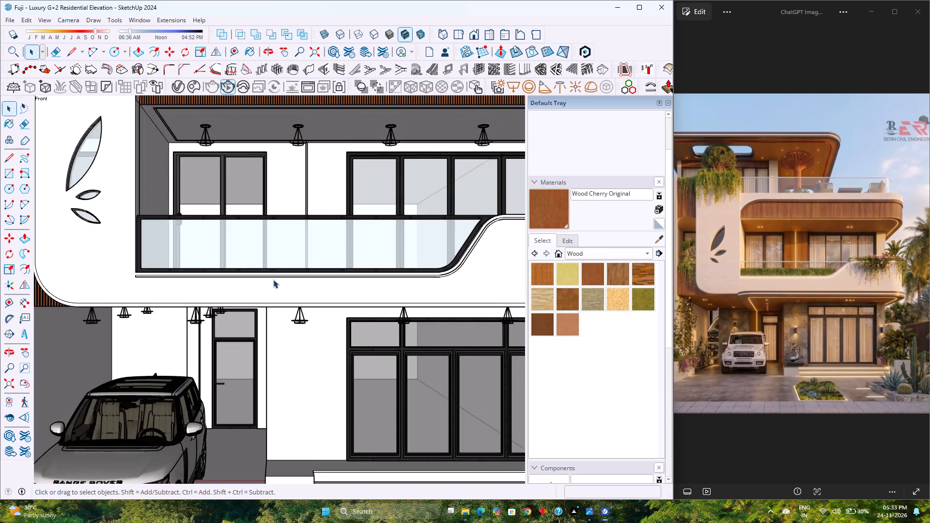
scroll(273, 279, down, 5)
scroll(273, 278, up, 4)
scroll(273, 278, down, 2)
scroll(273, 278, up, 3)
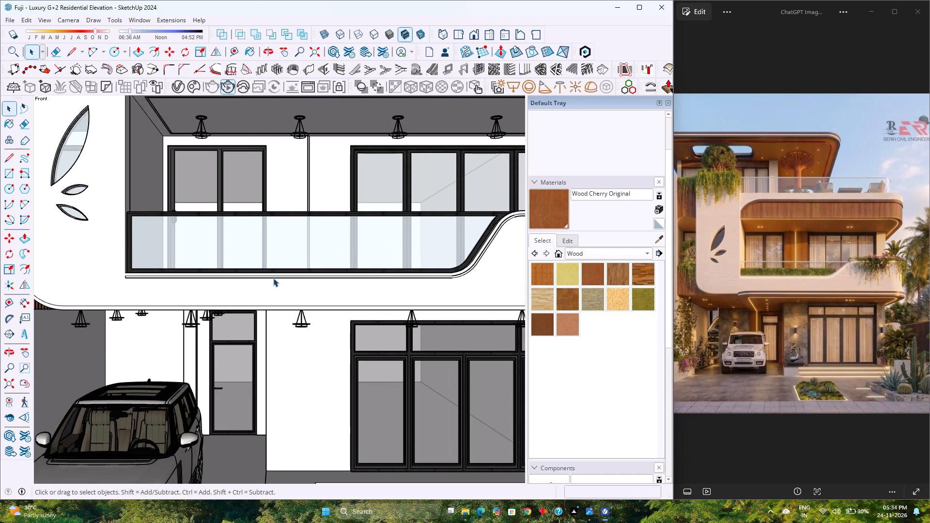
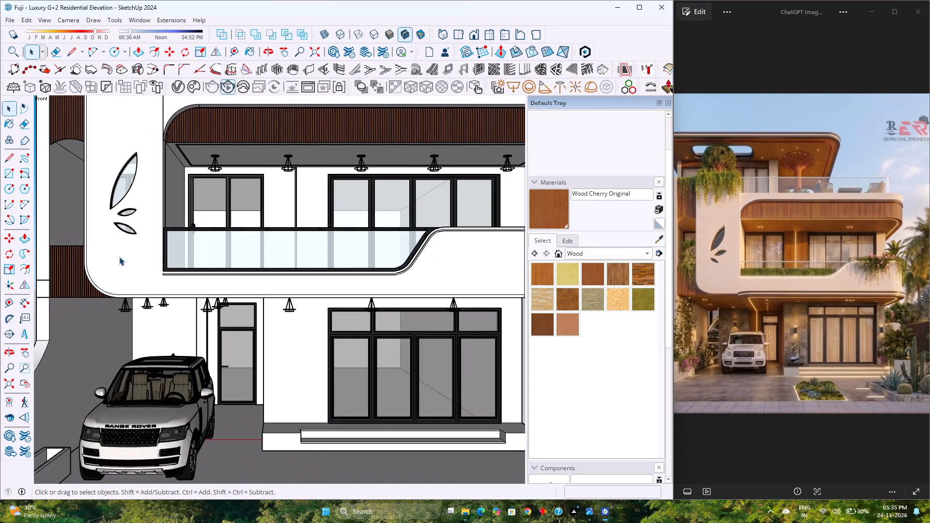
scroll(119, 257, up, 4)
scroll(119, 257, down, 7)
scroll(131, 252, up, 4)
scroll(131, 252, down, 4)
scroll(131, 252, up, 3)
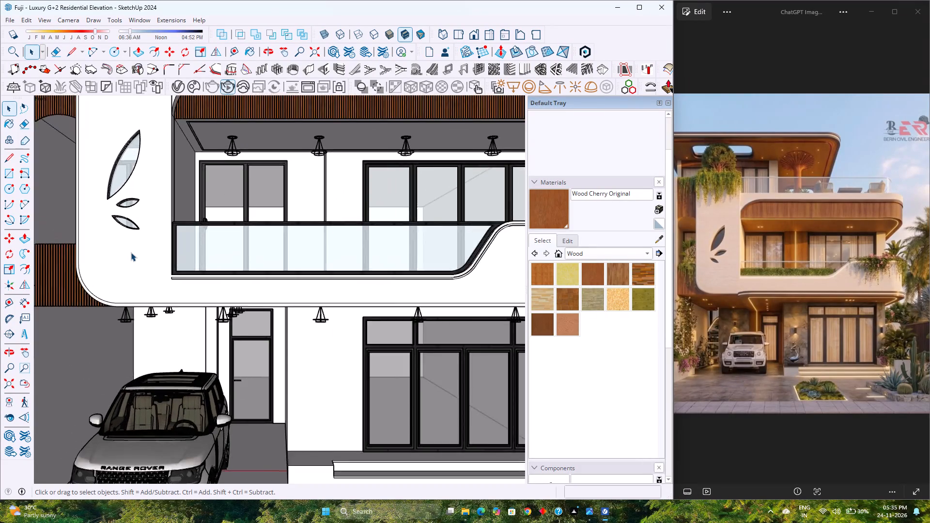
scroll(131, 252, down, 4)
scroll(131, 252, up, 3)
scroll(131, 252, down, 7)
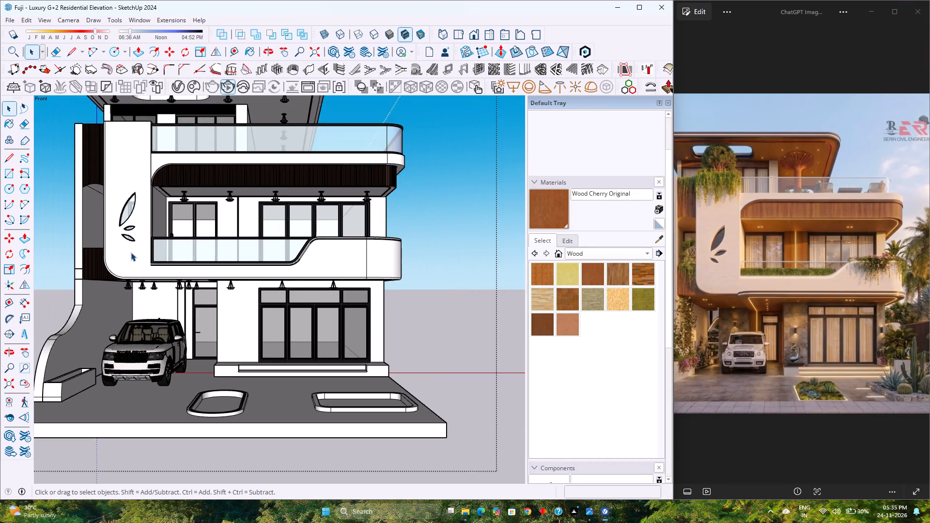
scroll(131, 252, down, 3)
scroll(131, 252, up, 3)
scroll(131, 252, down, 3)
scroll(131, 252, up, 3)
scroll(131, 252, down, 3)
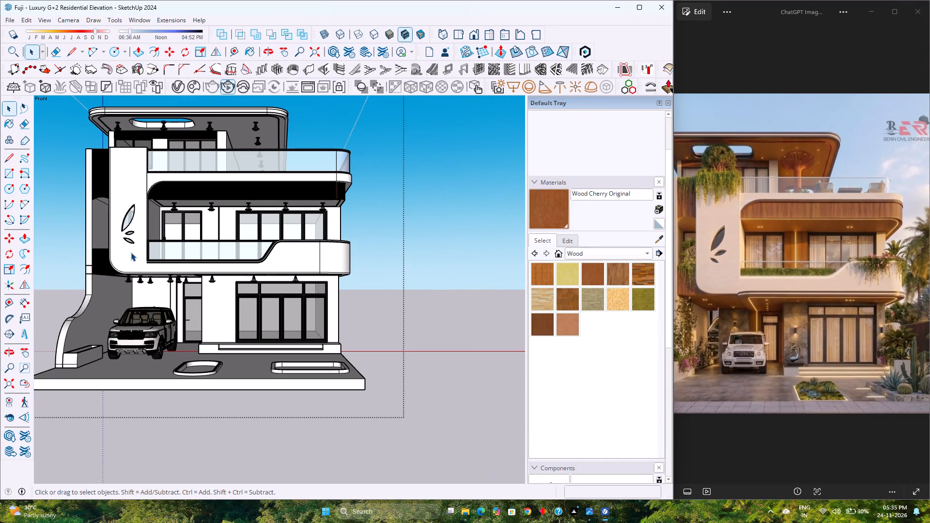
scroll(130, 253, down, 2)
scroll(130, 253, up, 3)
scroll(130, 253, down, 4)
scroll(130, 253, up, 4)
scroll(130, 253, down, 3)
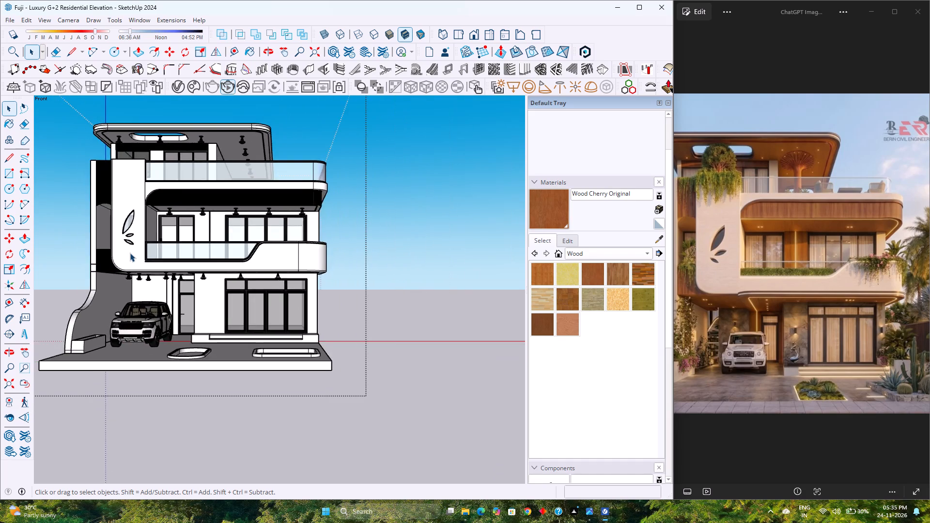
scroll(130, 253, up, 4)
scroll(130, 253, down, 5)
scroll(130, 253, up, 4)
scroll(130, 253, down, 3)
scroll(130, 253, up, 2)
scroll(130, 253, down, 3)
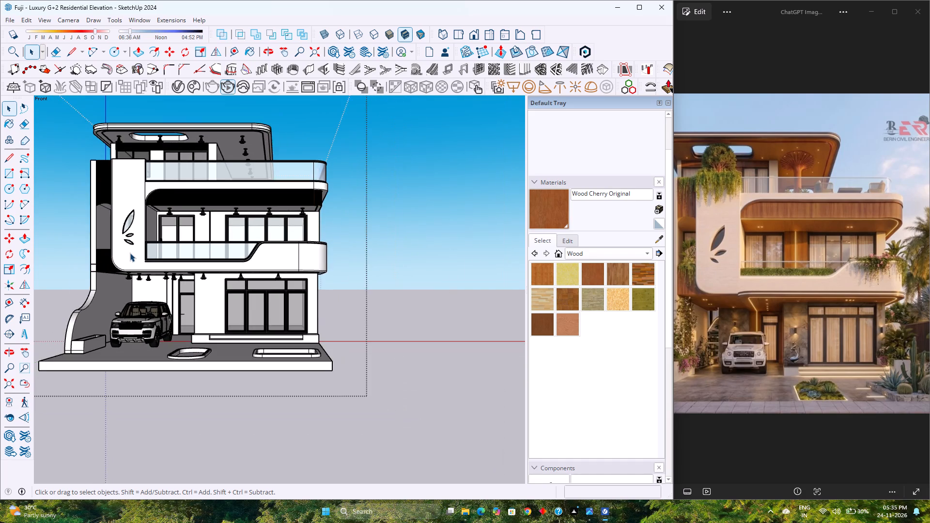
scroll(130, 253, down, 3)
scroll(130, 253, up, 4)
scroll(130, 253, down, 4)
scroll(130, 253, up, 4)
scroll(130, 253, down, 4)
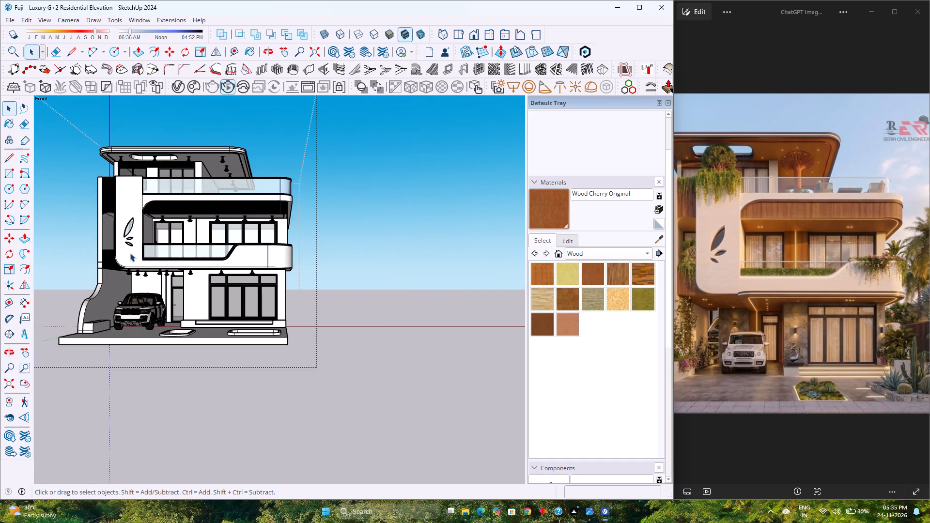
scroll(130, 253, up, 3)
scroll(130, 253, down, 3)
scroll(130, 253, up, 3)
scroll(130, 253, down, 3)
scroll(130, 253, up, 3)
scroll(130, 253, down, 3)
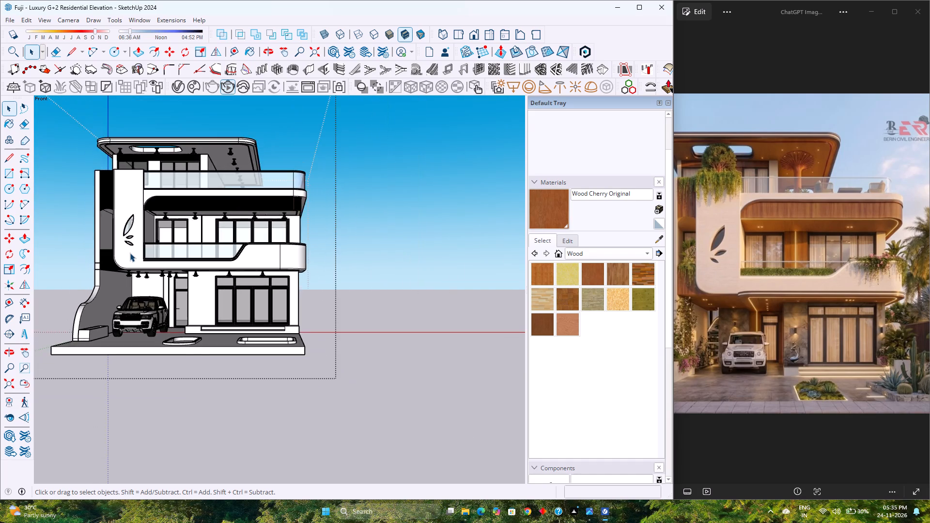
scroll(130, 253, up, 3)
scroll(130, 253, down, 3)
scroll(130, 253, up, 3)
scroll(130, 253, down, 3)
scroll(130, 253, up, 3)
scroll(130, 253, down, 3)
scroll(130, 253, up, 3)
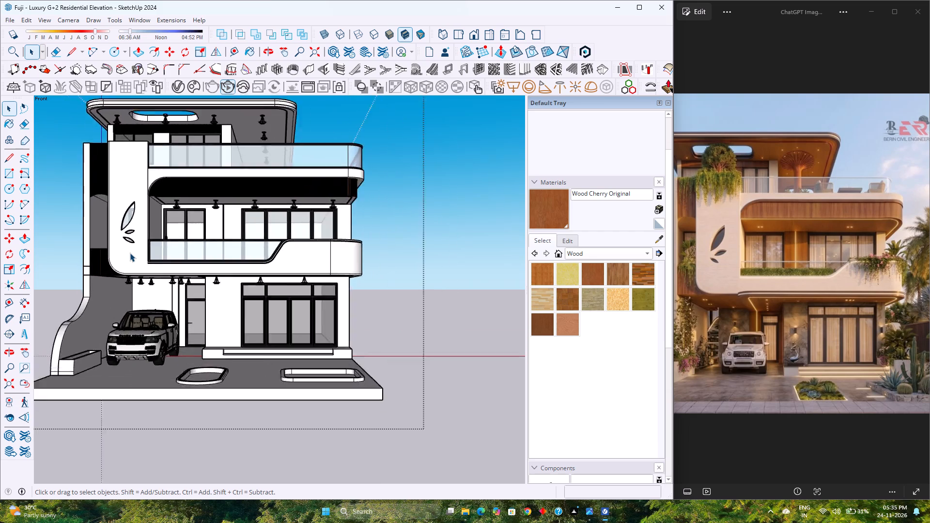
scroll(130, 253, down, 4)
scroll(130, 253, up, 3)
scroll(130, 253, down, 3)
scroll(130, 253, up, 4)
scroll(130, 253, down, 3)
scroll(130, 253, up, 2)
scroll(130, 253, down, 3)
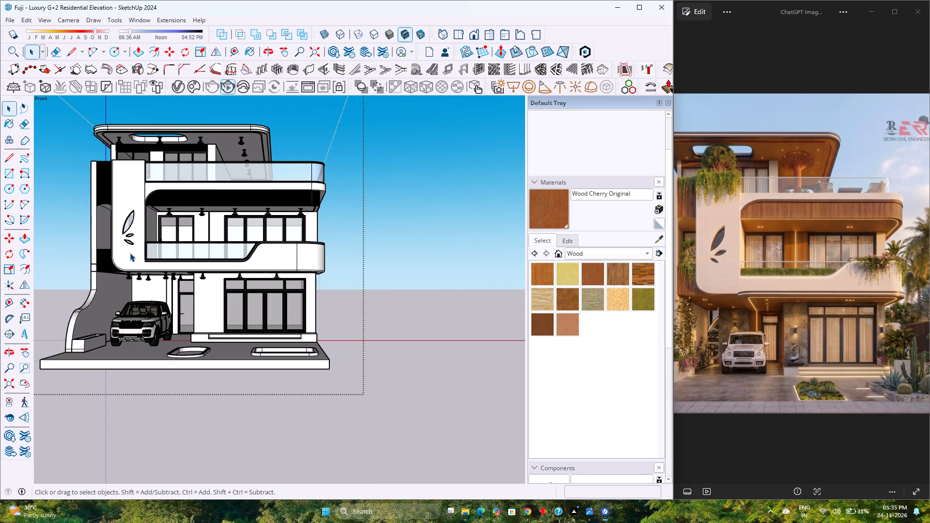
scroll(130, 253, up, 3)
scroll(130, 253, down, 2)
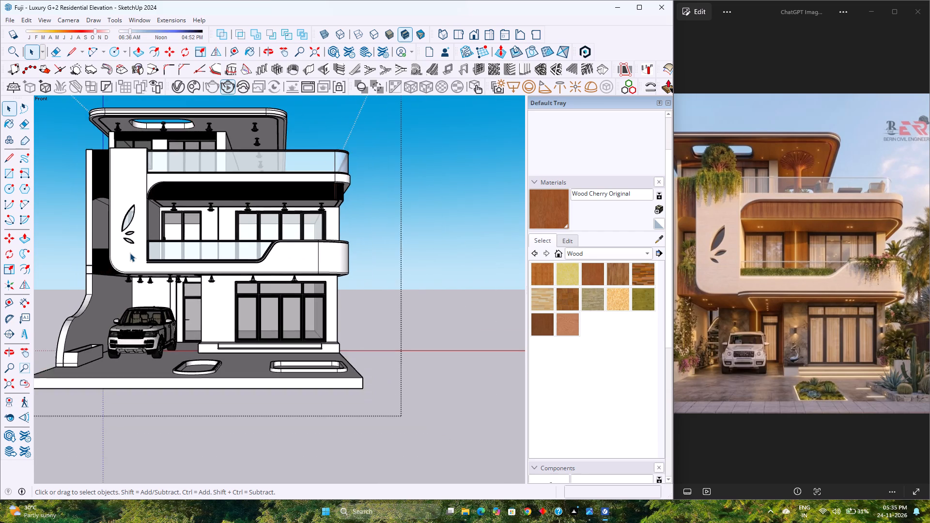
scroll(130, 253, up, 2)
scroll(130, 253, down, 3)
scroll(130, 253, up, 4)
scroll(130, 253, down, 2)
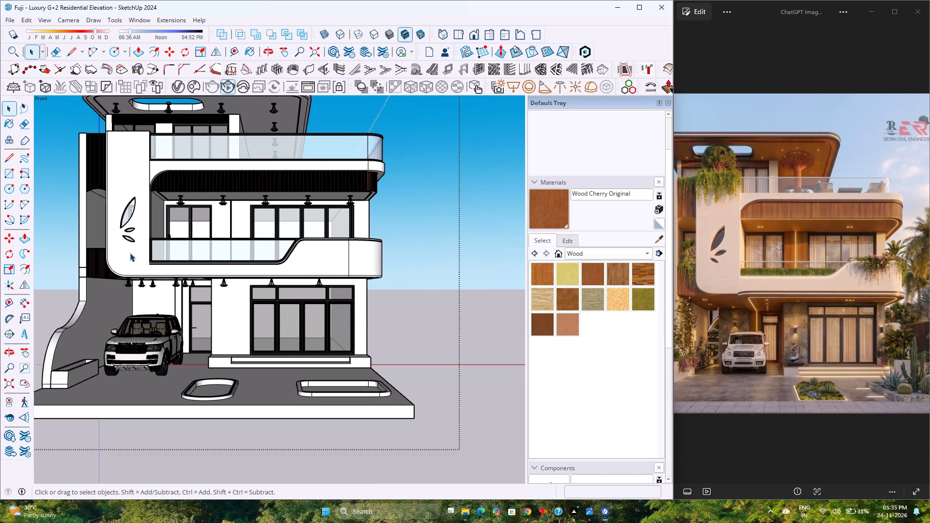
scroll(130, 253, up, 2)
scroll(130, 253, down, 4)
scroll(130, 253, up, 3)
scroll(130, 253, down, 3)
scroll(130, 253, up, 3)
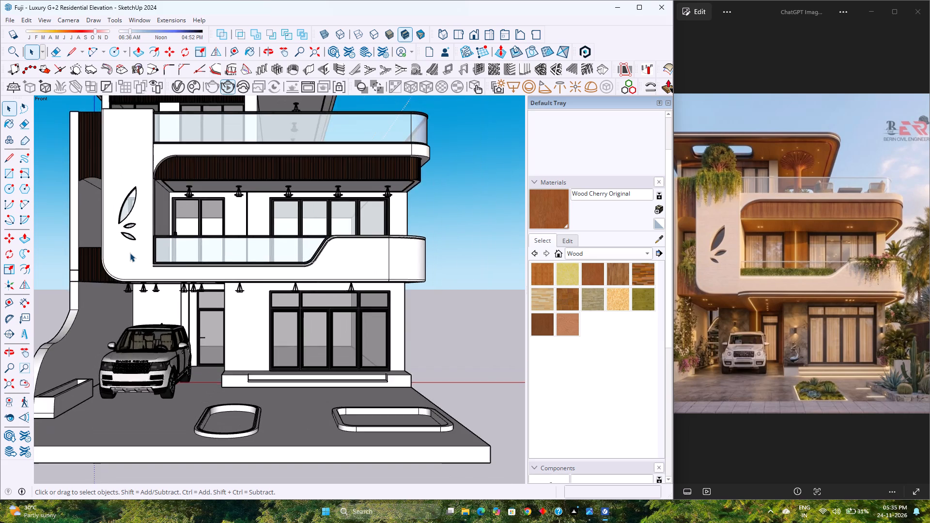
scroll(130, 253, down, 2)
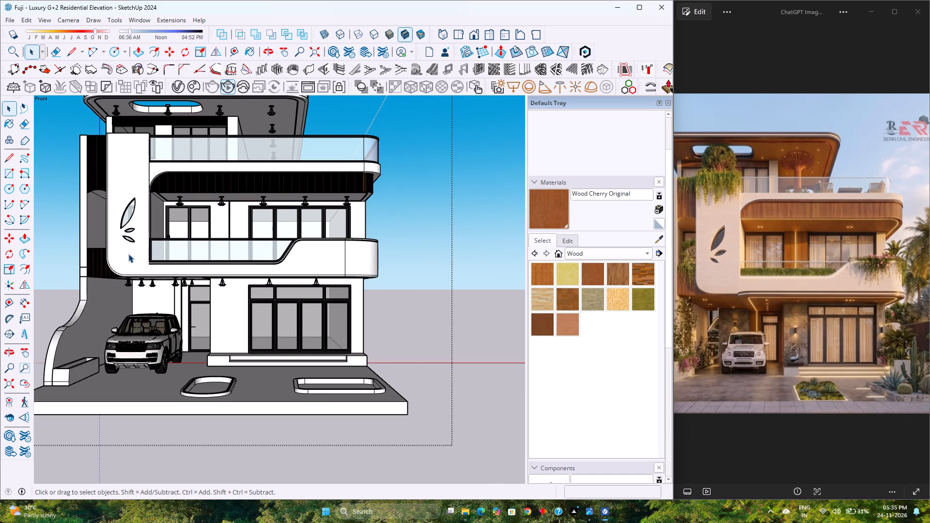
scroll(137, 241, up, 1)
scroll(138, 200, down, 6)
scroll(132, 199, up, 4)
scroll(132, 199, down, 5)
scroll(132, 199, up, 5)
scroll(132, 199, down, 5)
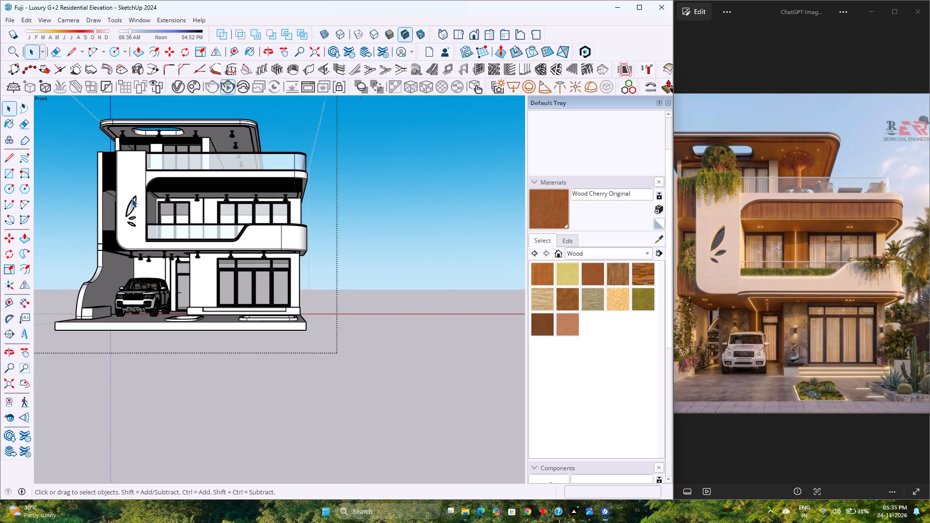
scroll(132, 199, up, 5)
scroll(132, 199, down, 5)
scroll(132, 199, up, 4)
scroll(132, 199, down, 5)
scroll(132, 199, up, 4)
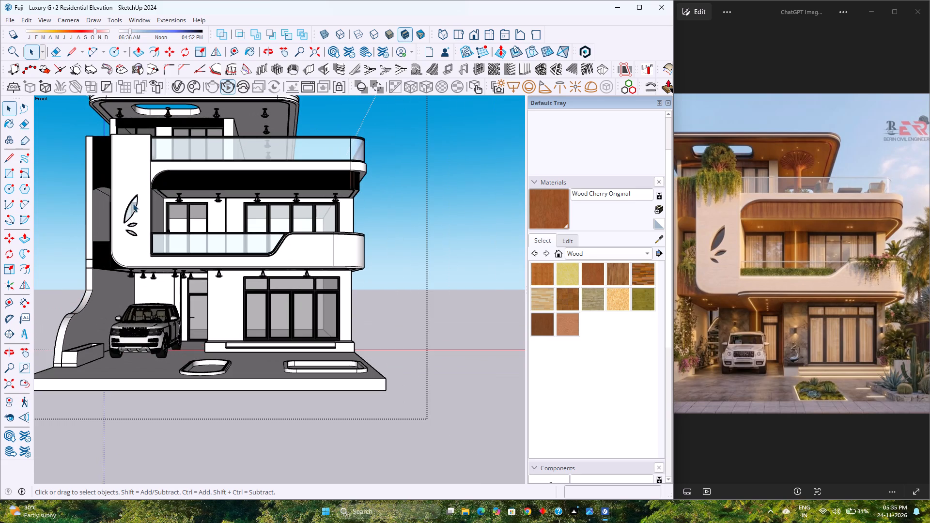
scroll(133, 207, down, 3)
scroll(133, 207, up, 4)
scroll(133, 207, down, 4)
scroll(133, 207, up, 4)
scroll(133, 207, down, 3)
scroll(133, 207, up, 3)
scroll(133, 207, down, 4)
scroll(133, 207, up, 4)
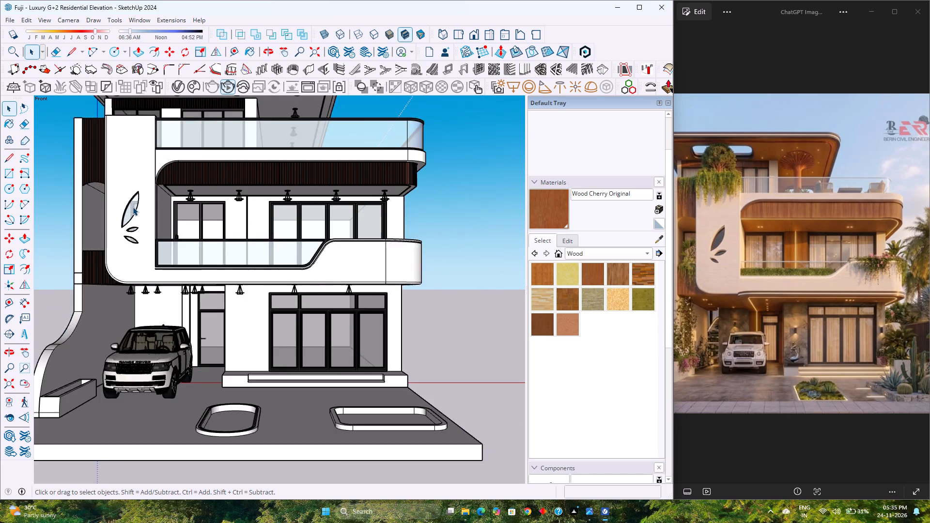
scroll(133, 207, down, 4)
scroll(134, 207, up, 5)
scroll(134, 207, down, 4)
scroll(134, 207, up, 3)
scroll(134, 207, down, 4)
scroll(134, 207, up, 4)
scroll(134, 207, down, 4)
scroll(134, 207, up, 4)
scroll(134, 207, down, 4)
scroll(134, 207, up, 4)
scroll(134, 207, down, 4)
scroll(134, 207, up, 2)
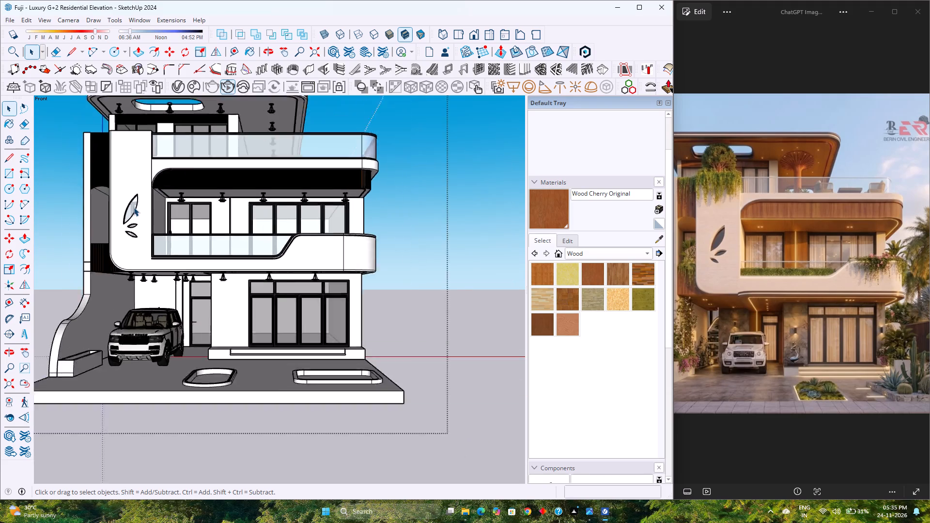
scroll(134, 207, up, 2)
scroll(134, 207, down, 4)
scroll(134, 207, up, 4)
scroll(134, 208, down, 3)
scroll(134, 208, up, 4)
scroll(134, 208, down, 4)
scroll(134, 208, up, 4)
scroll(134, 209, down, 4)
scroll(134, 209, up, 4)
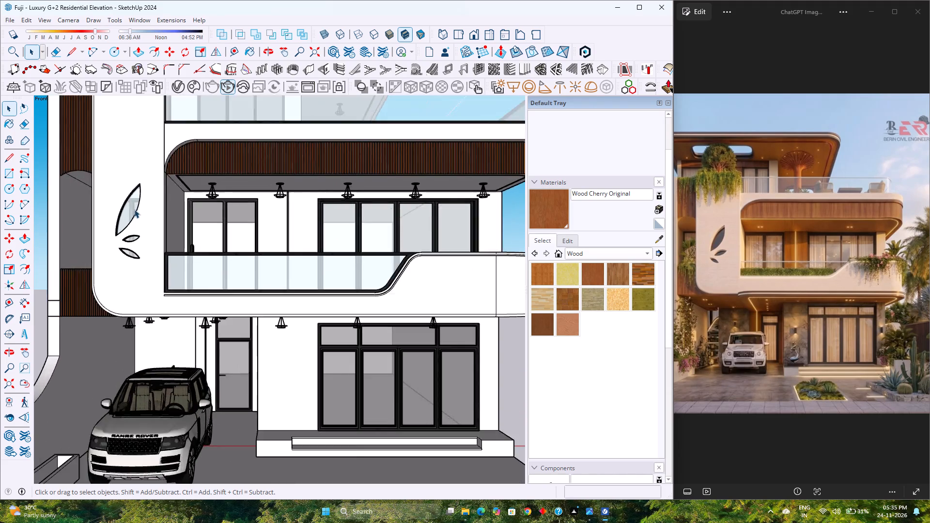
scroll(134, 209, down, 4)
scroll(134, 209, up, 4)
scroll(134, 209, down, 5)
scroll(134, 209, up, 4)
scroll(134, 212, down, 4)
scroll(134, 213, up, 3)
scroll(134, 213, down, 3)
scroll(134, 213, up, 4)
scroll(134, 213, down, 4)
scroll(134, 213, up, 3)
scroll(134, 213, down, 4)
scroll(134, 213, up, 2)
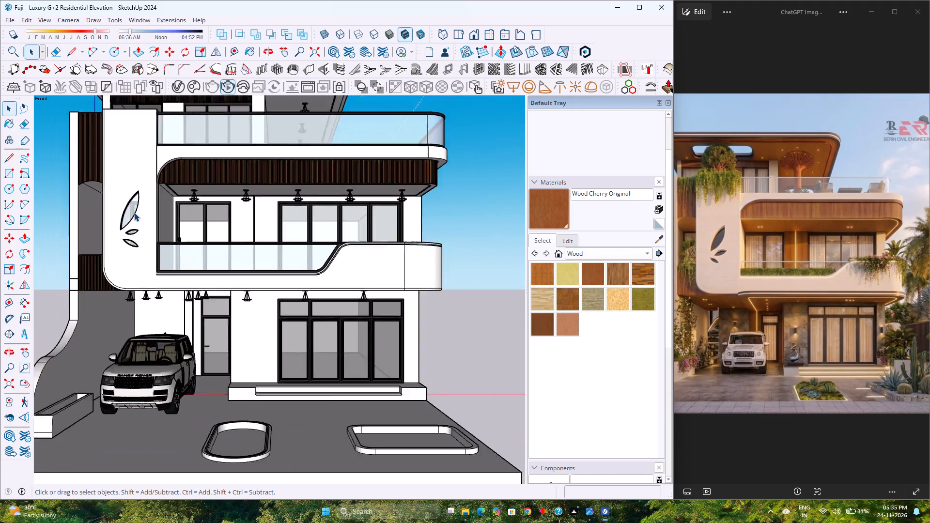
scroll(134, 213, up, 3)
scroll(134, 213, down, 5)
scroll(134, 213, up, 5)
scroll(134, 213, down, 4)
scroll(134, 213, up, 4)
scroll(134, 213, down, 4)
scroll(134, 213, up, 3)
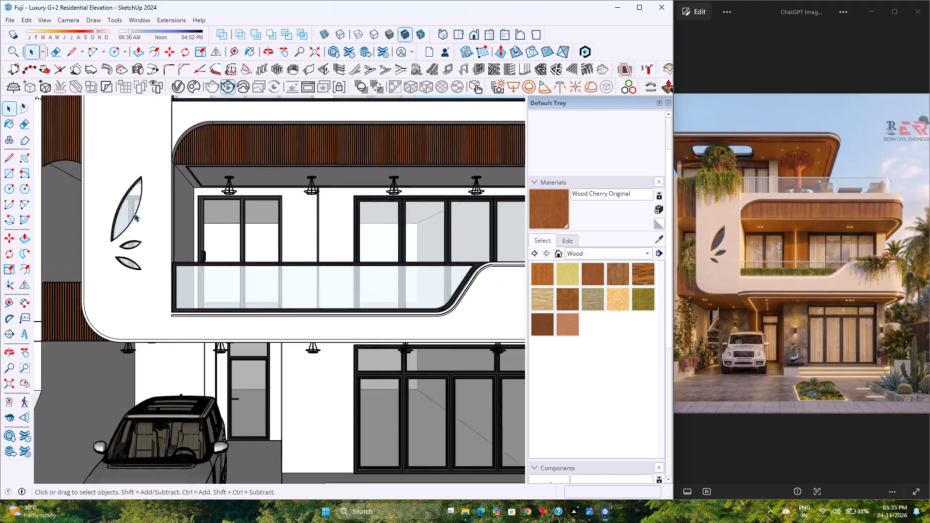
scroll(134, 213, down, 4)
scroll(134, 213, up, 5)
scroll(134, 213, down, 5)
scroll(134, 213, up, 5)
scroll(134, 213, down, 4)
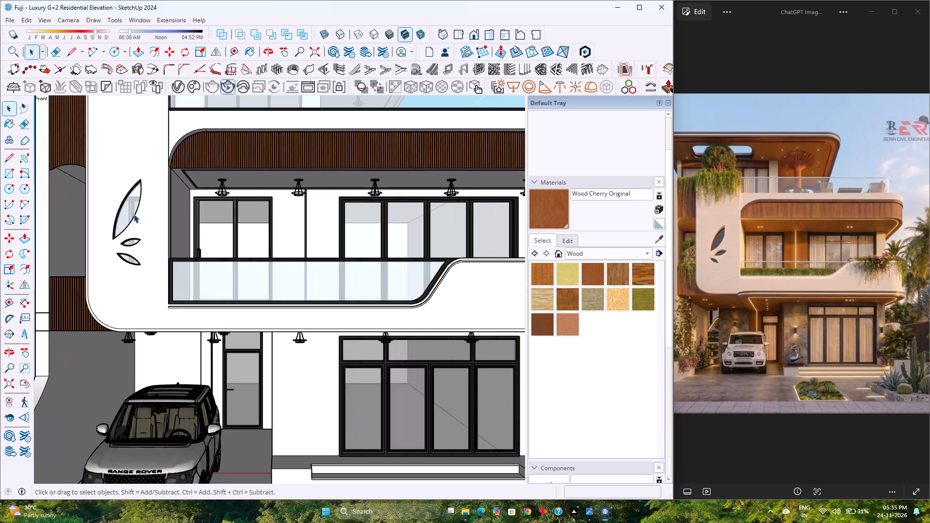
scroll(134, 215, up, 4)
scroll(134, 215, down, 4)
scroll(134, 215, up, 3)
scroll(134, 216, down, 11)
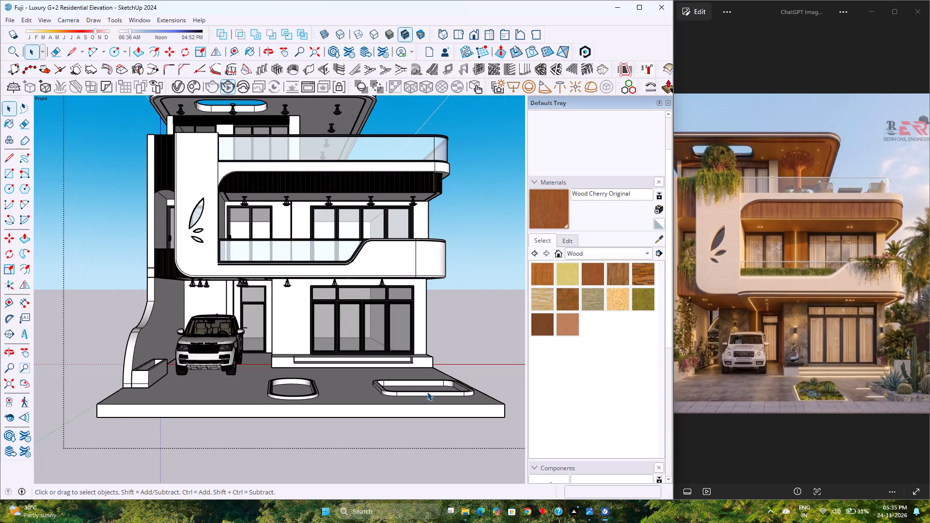
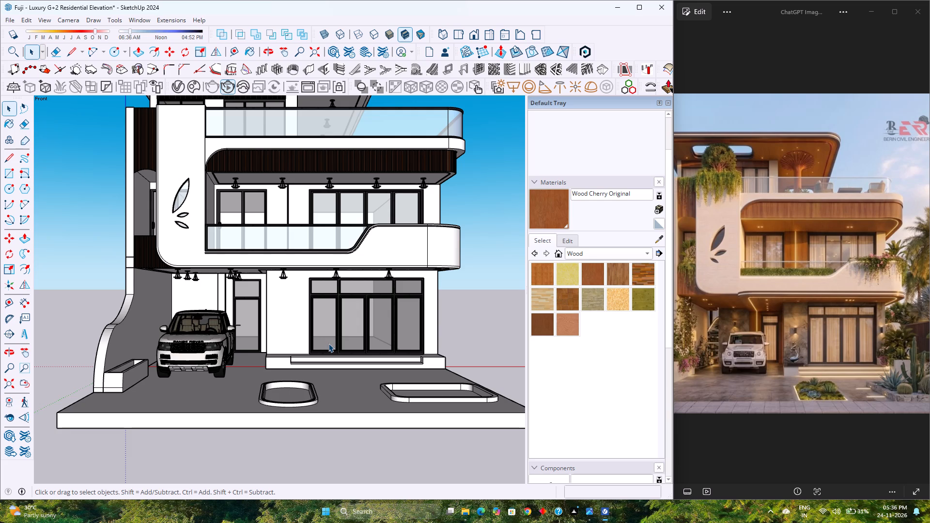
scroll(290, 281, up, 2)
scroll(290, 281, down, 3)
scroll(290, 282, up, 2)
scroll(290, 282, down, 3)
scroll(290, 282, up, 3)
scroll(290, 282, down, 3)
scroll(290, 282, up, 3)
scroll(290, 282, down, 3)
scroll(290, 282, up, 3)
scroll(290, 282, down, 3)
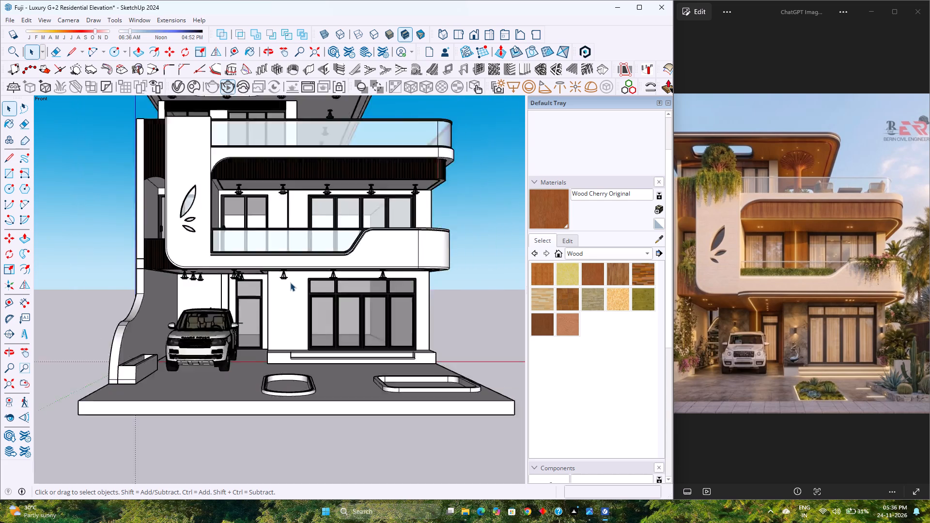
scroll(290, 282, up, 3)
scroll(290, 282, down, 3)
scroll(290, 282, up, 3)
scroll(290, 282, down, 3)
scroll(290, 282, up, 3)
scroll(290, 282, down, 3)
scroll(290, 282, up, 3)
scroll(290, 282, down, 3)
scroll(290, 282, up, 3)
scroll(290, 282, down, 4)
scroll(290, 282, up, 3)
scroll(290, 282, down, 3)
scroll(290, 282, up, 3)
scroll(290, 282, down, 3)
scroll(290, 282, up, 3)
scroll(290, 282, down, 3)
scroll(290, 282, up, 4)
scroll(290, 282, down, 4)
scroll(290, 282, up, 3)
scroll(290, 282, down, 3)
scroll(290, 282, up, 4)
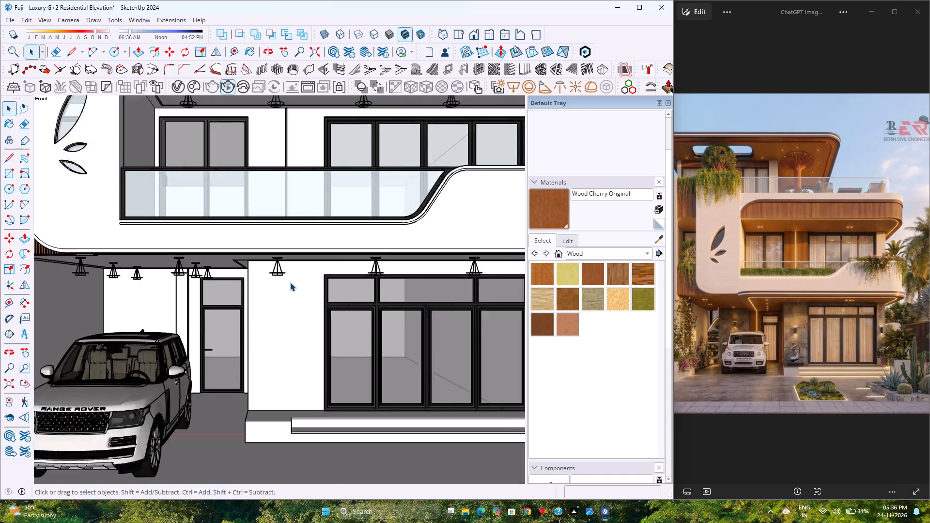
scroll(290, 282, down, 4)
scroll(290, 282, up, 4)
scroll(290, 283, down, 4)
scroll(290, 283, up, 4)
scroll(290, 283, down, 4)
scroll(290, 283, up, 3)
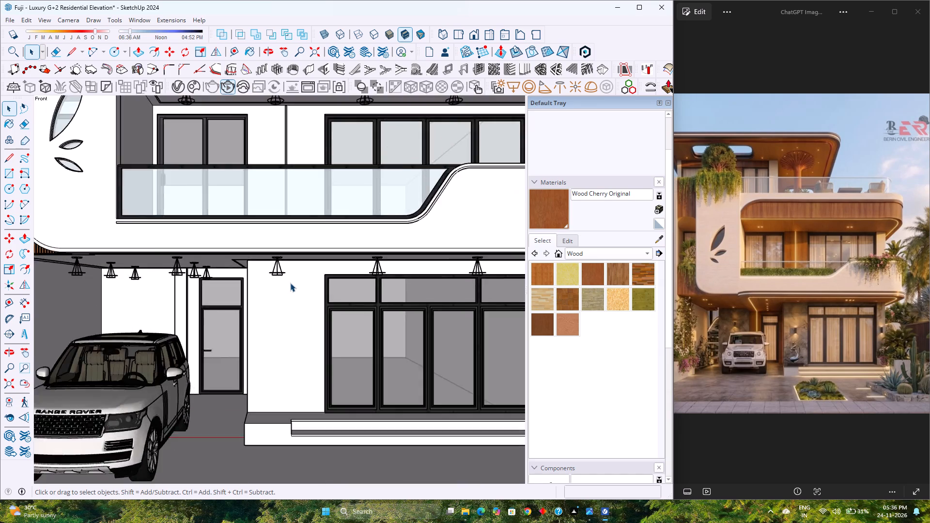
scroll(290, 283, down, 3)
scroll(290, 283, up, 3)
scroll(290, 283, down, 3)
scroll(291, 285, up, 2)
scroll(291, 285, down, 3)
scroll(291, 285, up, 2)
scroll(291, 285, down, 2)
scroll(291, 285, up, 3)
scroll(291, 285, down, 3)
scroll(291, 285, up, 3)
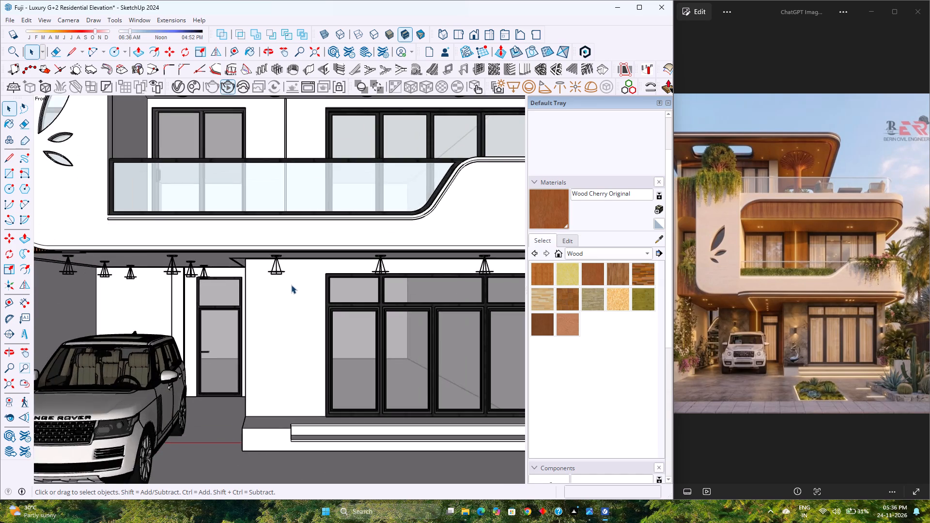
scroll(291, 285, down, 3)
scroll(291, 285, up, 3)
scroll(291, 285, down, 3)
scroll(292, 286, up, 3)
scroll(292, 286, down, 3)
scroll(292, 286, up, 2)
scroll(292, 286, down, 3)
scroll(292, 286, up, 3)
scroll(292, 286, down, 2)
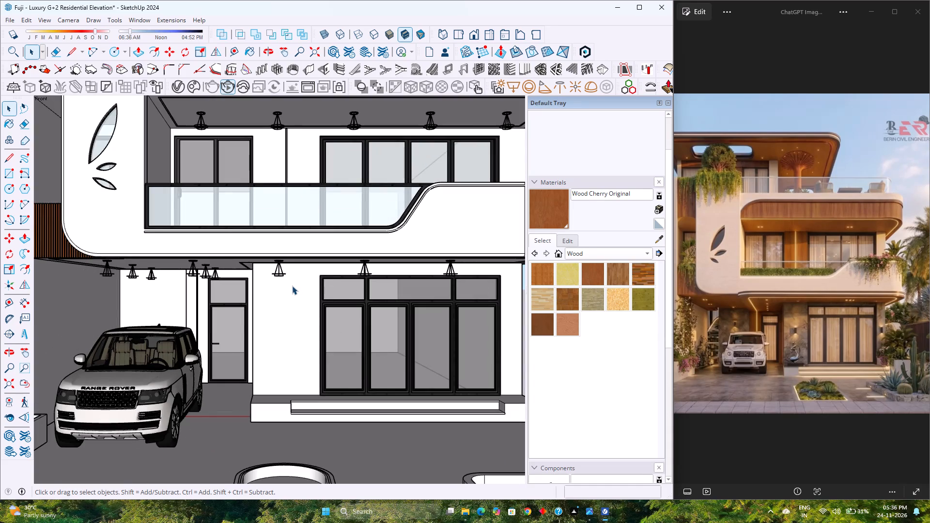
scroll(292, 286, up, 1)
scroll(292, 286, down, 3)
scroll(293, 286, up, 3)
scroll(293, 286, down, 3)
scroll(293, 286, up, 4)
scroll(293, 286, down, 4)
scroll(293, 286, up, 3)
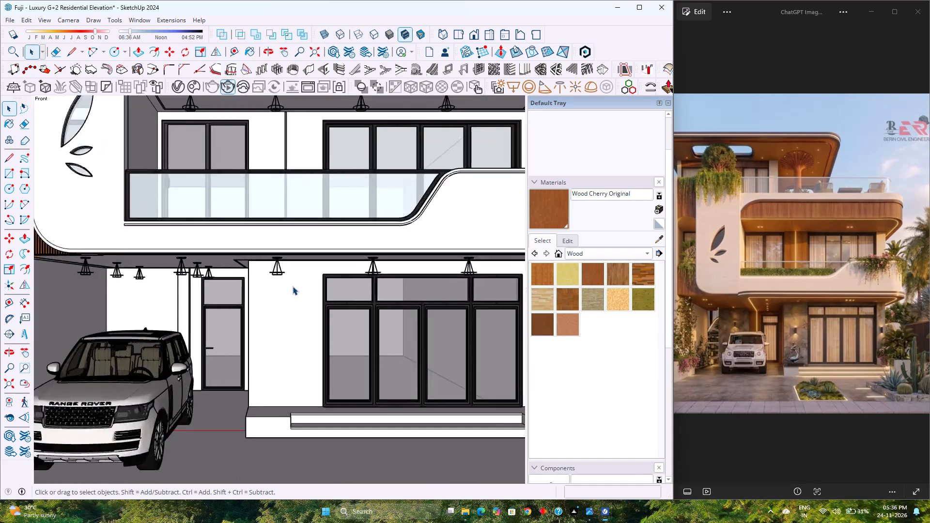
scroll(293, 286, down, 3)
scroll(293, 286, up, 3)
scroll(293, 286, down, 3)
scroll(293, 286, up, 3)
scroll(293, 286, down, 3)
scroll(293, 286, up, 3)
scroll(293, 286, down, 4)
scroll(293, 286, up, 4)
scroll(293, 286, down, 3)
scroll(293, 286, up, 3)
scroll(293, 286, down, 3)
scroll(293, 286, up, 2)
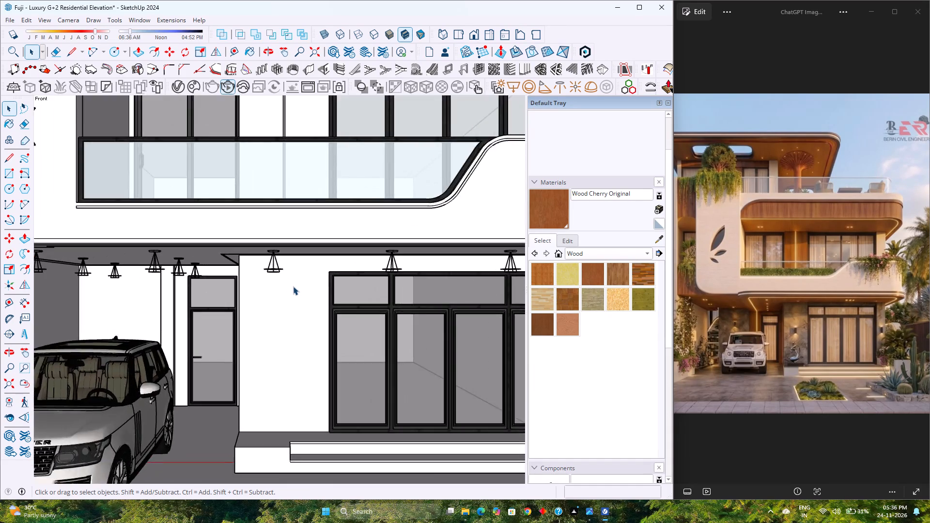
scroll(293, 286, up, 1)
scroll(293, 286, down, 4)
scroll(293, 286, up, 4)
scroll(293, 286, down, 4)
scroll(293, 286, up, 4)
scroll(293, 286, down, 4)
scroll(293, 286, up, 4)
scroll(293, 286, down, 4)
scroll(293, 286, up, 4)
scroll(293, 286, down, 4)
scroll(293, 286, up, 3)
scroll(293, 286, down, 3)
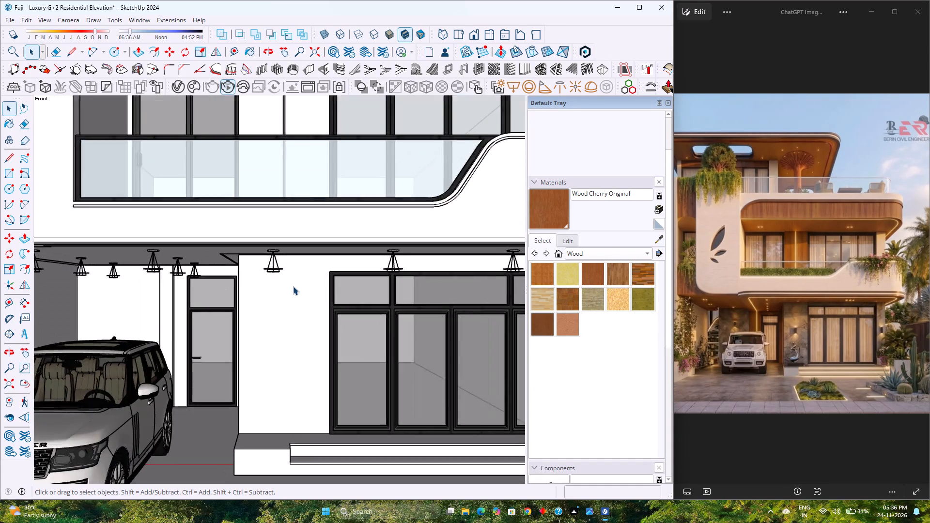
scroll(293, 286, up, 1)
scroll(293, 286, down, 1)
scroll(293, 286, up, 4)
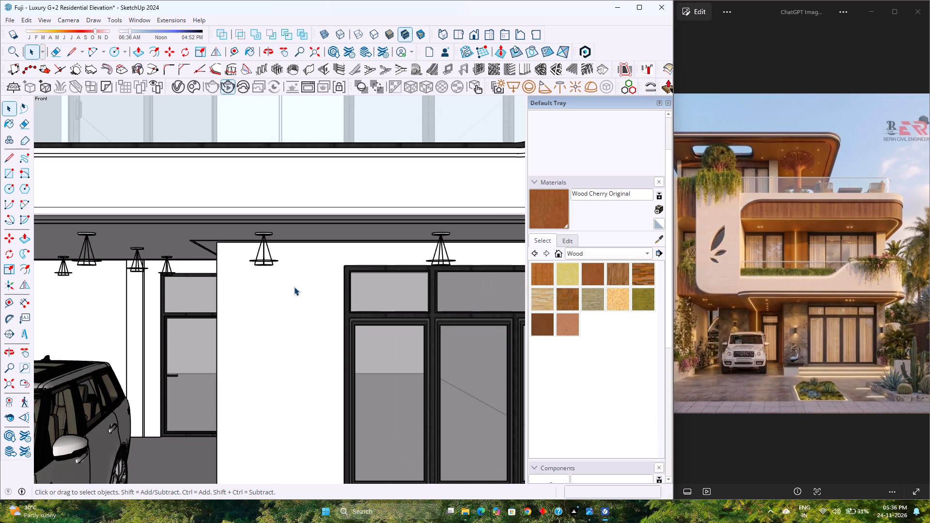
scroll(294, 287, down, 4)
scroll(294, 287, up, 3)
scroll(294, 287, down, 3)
Examine the whole house in front view and from both front corners, comparing its massing and facade with the reference image.
scroll(294, 287, down, 5)
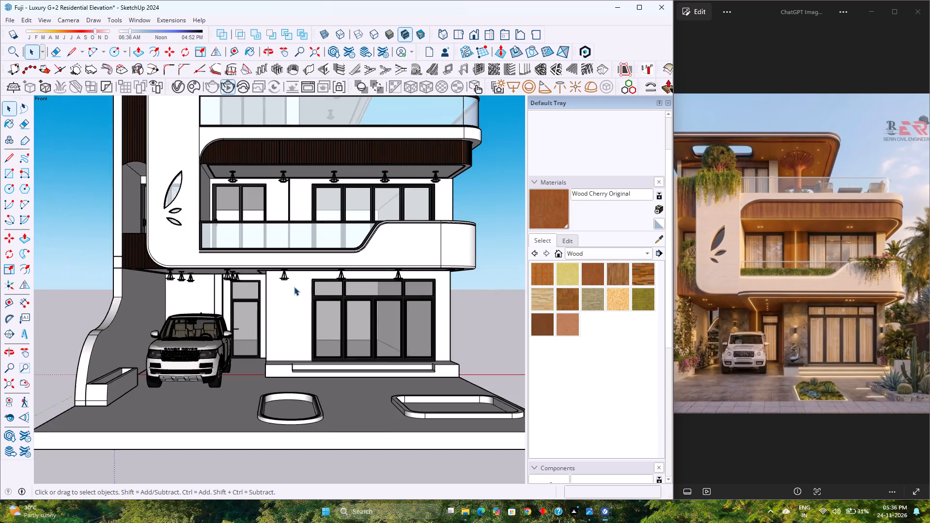
scroll(294, 287, down, 9)
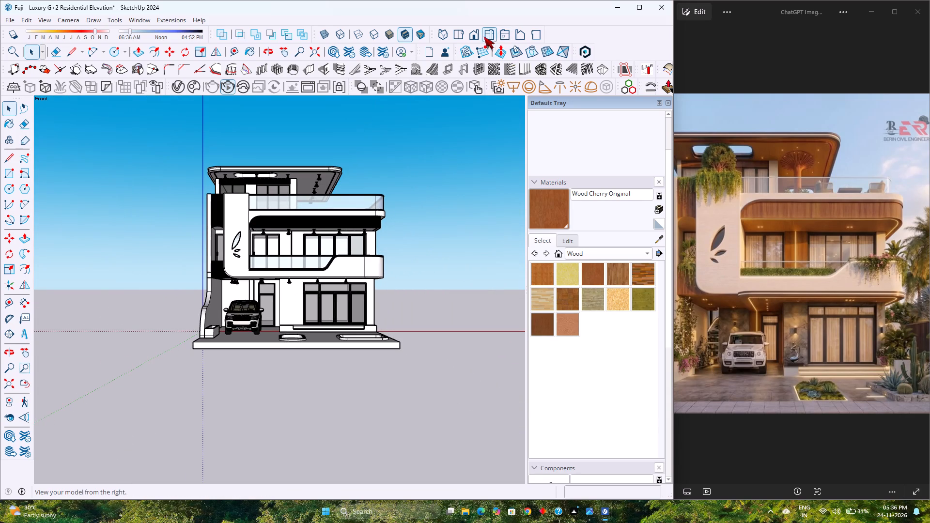
click(471, 36)
click(7, 386)
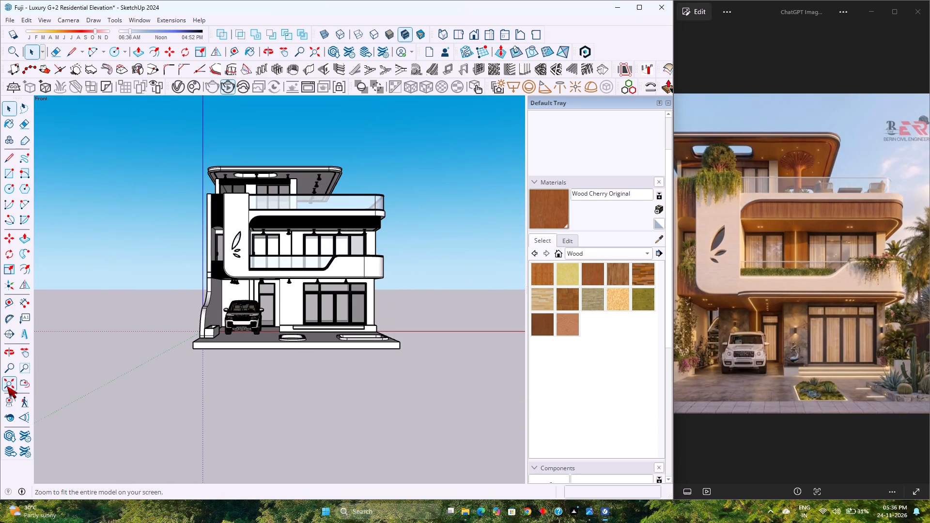
middle_drag(303, 311, 194, 319)
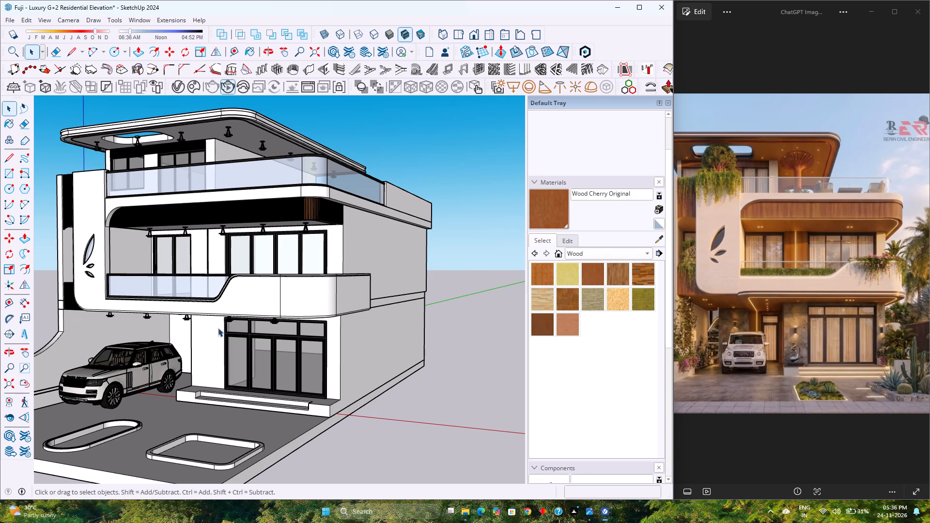
scroll(280, 346, down, 3)
middle_drag(197, 324, 383, 305)
middle_click(384, 305)
scroll(310, 317, up, 3)
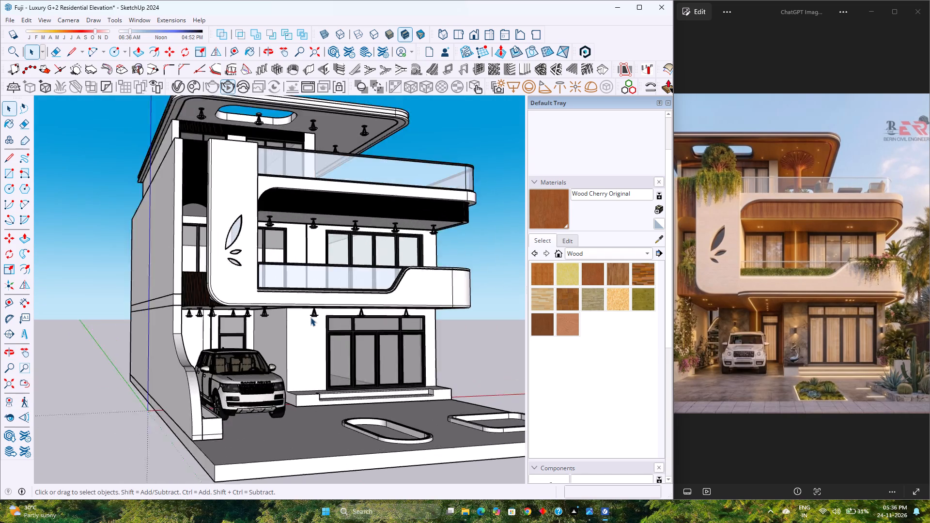
scroll(310, 317, up, 1)
scroll(310, 317, down, 5)
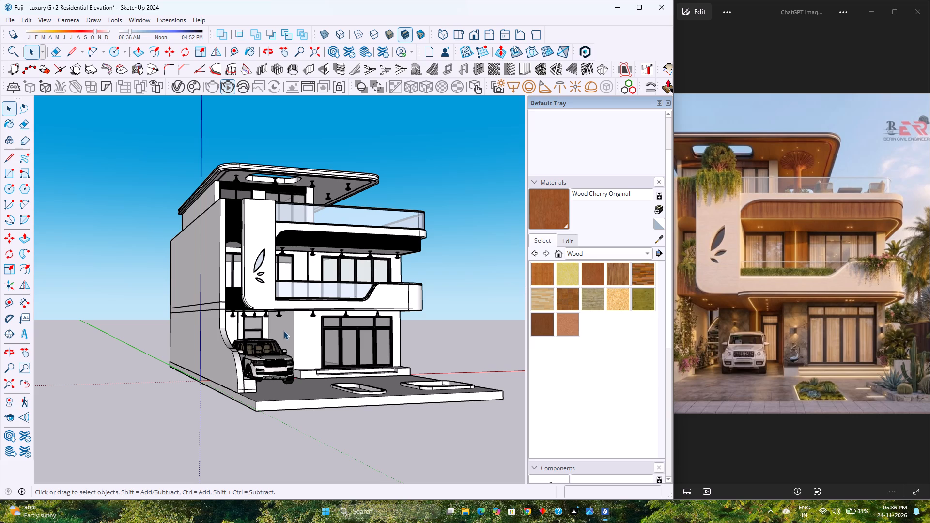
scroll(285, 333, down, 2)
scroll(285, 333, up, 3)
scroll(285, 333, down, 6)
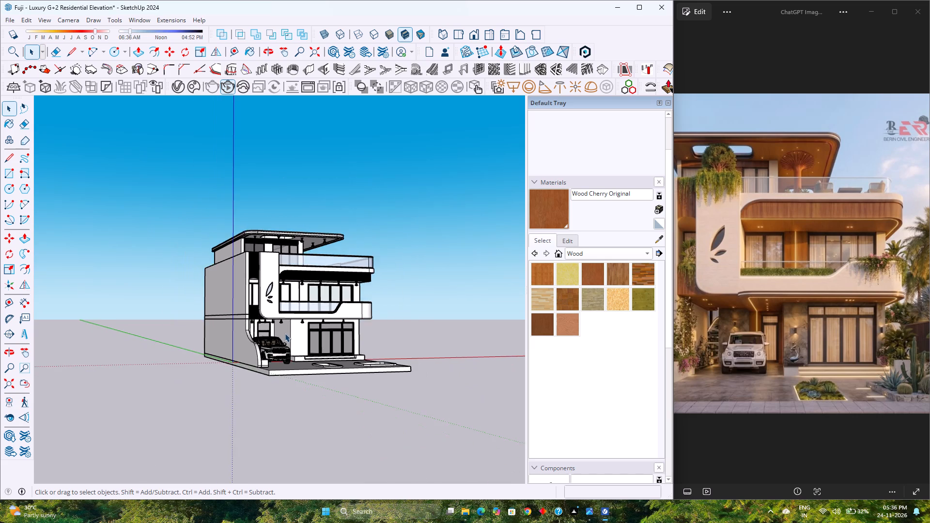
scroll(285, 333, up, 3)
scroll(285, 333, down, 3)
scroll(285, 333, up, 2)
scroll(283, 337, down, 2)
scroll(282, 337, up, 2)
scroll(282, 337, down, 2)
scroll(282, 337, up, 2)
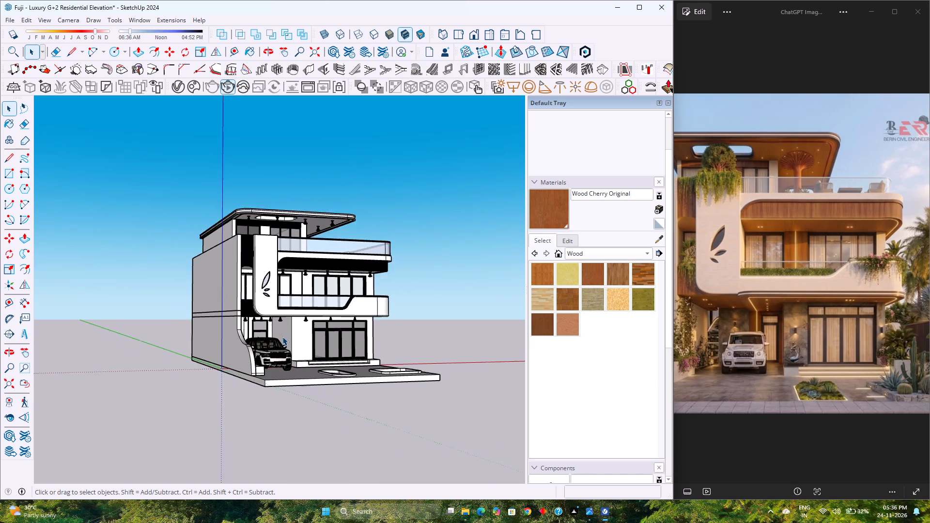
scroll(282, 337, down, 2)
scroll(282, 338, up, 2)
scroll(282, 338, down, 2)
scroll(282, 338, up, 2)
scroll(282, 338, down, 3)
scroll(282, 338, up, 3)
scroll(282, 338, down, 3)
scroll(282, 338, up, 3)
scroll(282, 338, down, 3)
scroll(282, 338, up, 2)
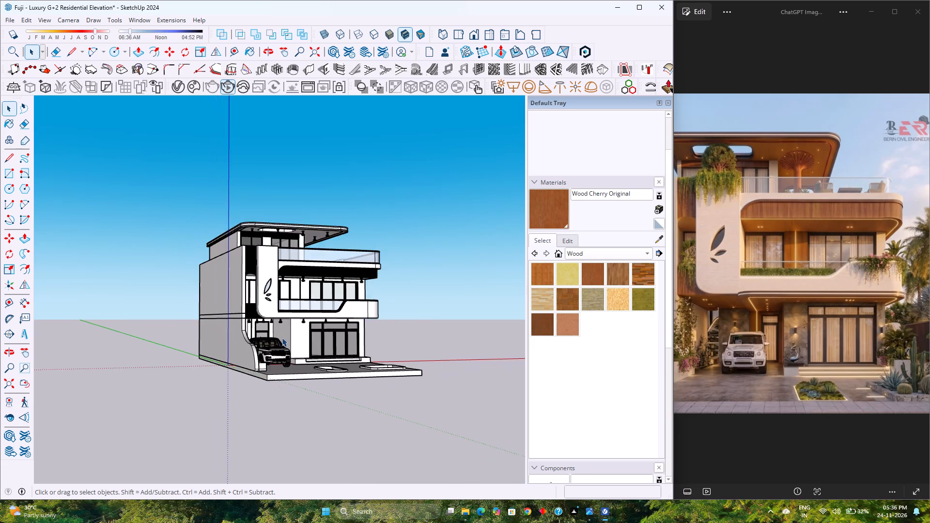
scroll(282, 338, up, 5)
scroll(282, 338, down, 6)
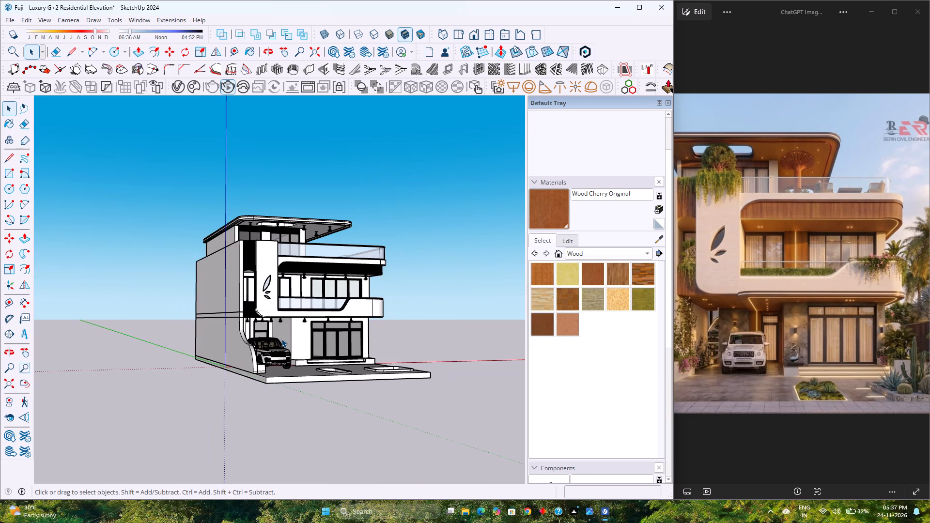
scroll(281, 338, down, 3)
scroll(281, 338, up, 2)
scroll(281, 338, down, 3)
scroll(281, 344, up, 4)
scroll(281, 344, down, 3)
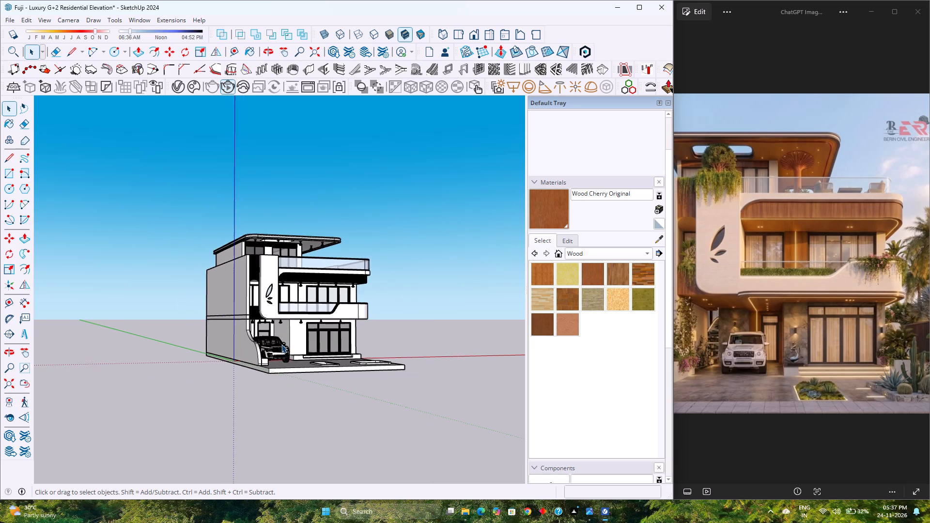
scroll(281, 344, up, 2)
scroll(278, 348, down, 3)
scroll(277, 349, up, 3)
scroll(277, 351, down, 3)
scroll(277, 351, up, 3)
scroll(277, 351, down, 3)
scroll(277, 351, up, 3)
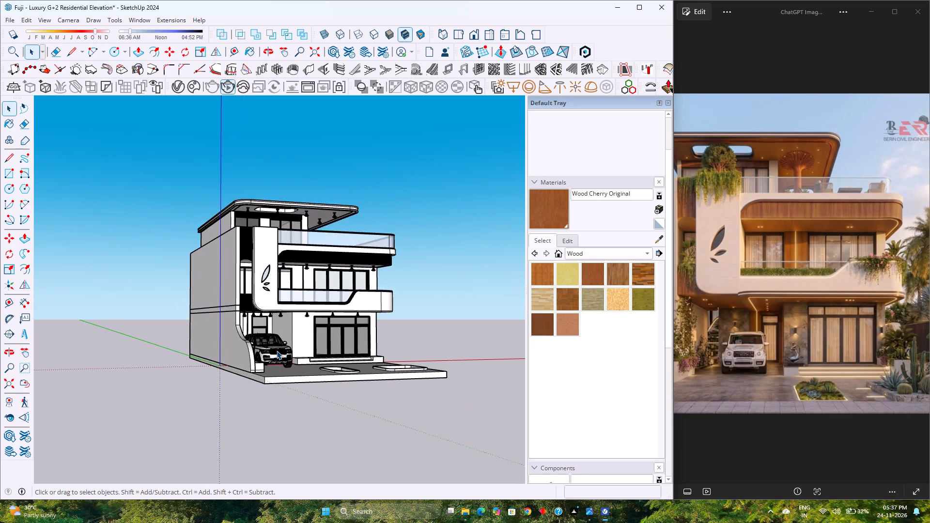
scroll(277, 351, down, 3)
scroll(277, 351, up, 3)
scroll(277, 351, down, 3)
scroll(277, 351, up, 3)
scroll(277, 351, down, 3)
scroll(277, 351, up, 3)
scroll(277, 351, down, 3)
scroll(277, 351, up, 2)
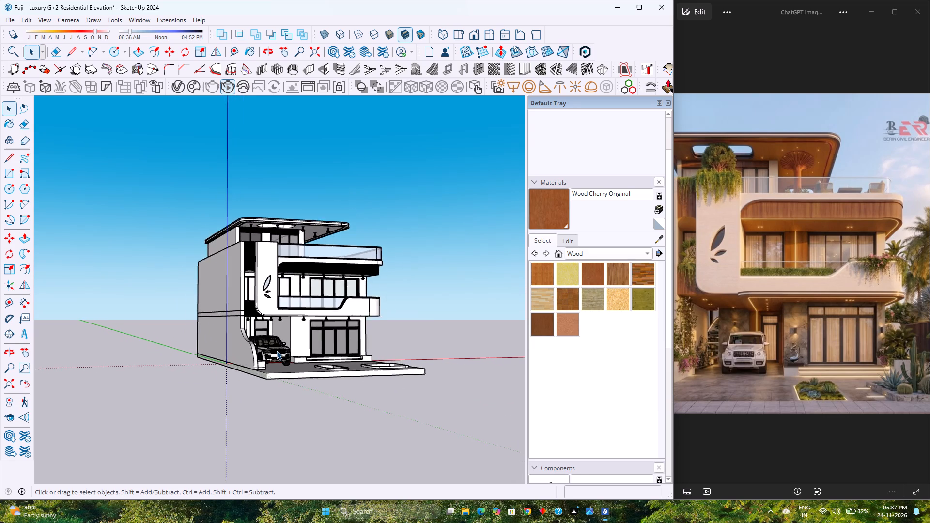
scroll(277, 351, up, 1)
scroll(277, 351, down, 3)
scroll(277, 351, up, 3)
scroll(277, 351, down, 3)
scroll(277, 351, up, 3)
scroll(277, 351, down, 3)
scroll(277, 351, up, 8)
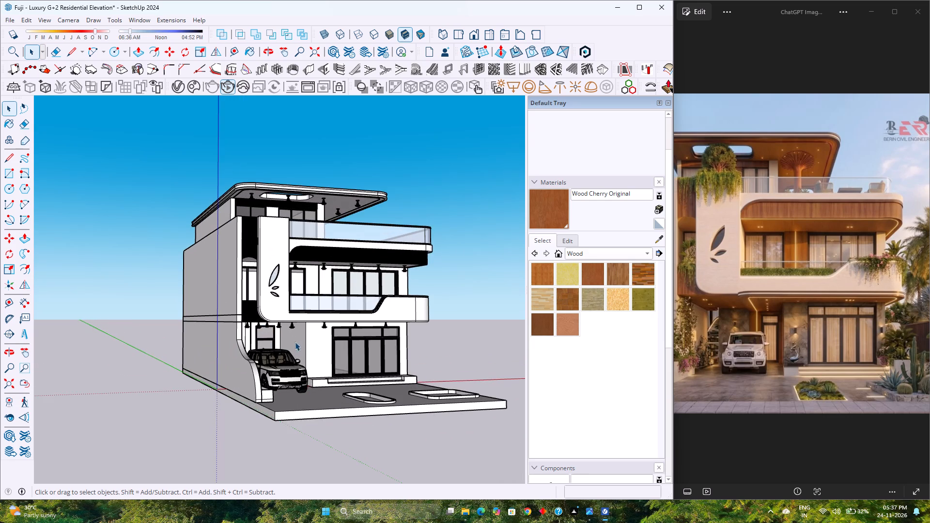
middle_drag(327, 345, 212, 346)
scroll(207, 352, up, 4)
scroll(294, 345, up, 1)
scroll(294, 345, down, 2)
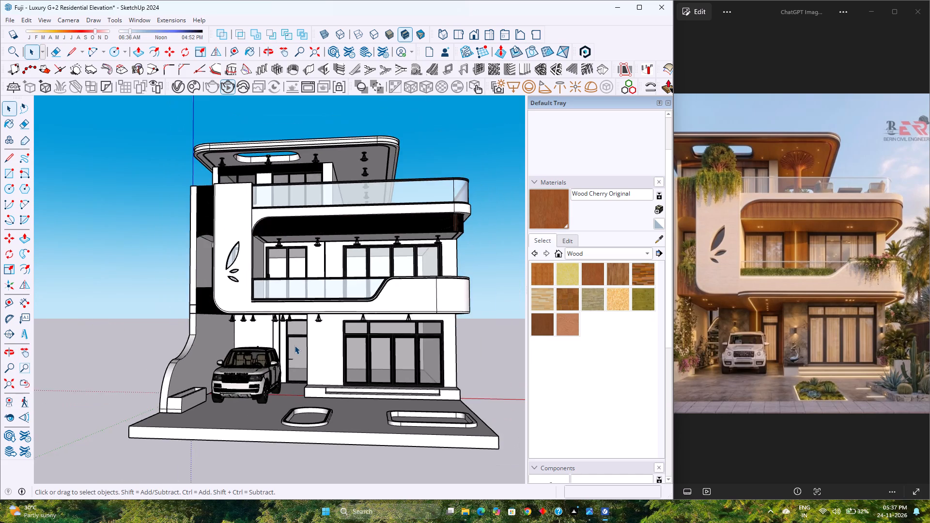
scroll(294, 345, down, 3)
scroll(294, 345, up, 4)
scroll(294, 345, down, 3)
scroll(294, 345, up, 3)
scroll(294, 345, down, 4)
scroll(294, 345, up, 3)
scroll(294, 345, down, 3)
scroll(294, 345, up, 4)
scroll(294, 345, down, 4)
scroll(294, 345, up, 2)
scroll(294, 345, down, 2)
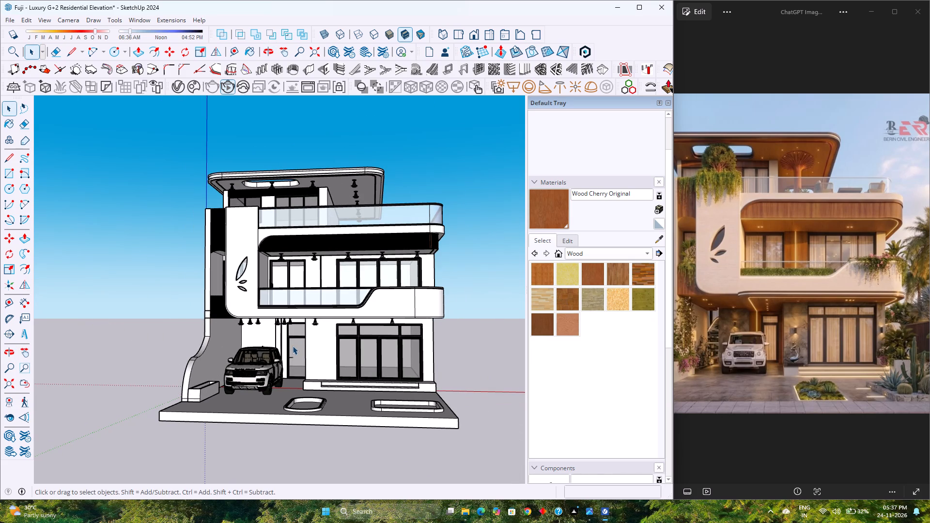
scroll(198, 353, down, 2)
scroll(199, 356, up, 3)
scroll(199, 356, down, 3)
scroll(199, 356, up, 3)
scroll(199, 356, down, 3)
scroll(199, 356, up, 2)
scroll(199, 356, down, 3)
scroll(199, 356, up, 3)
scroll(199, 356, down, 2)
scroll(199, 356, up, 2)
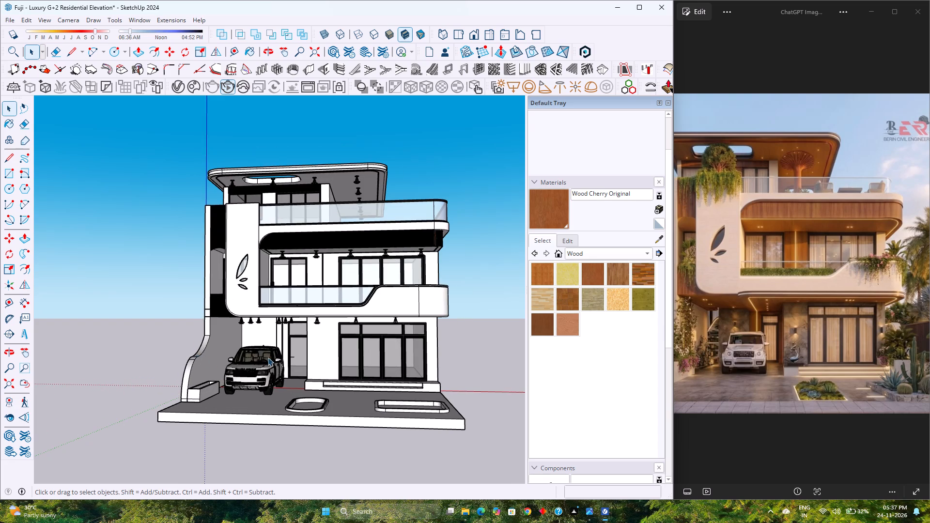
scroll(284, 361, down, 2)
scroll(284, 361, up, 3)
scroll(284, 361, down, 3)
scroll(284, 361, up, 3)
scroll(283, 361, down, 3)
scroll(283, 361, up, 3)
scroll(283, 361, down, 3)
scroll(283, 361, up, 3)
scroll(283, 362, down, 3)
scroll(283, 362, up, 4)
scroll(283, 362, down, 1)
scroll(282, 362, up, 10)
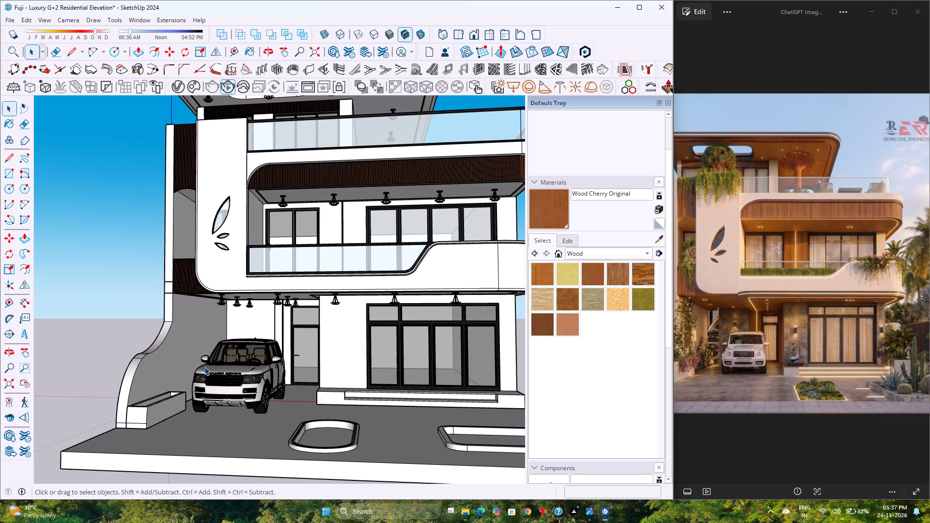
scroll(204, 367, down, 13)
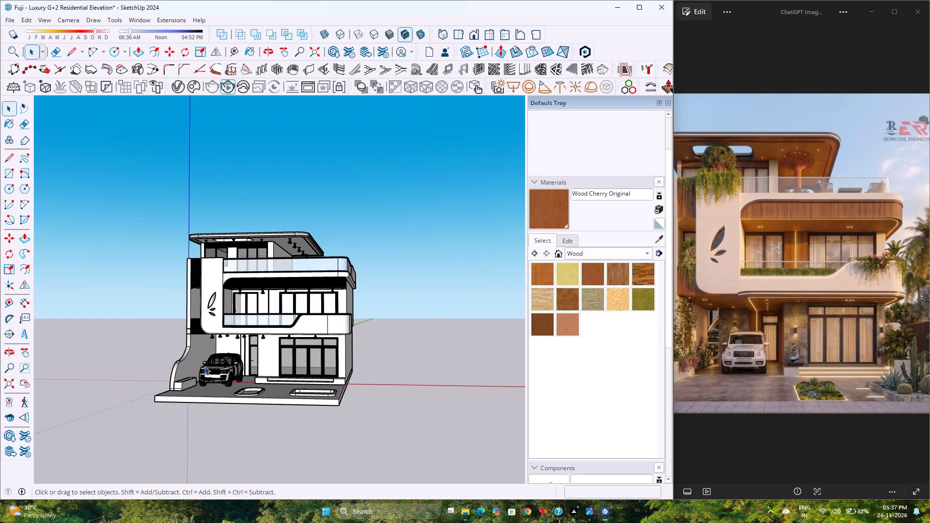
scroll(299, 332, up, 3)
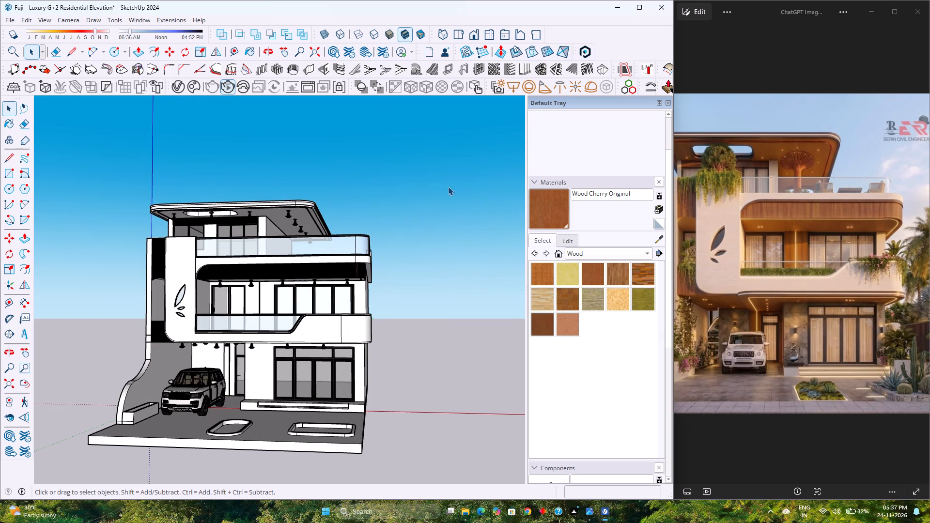
Open the ground base slab's nested group and push its underside face inward by 3".
click(478, 35)
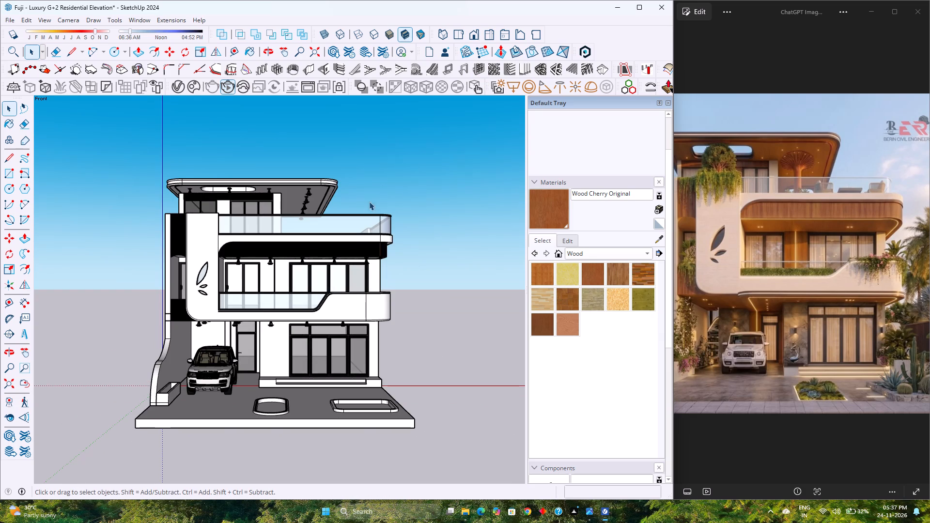
scroll(318, 375, up, 1)
middle_drag(327, 406, 255, 301)
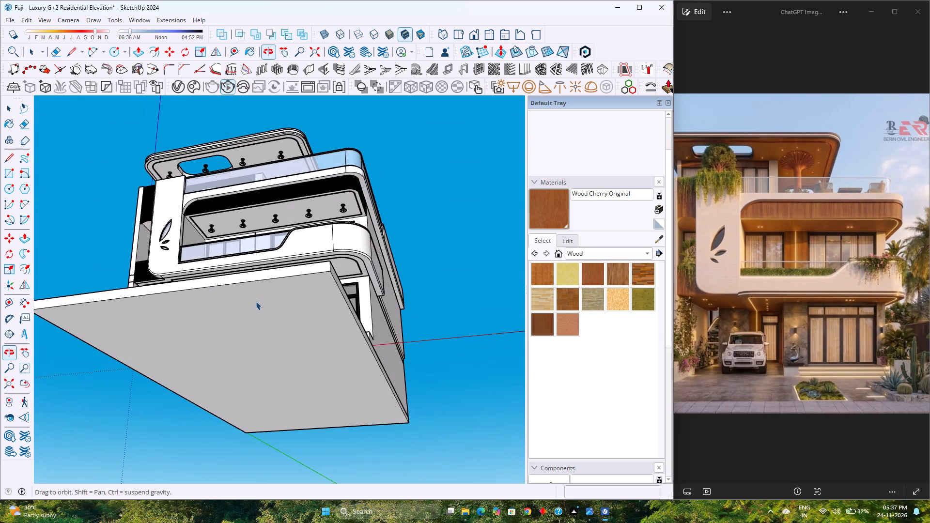
scroll(308, 332, down, 2)
middle_drag(307, 332, 284, 323)
double_click(288, 319)
scroll(288, 319, up, 4)
click(135, 53)
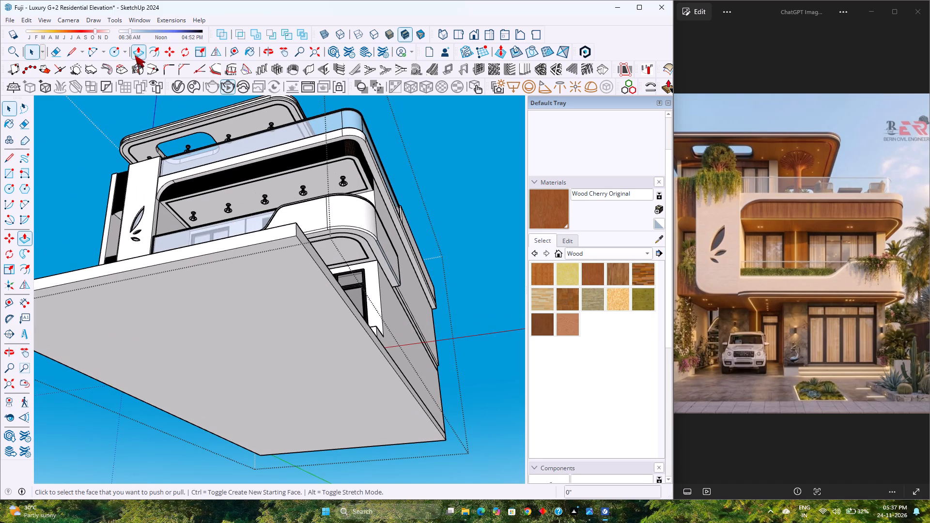
key(space)
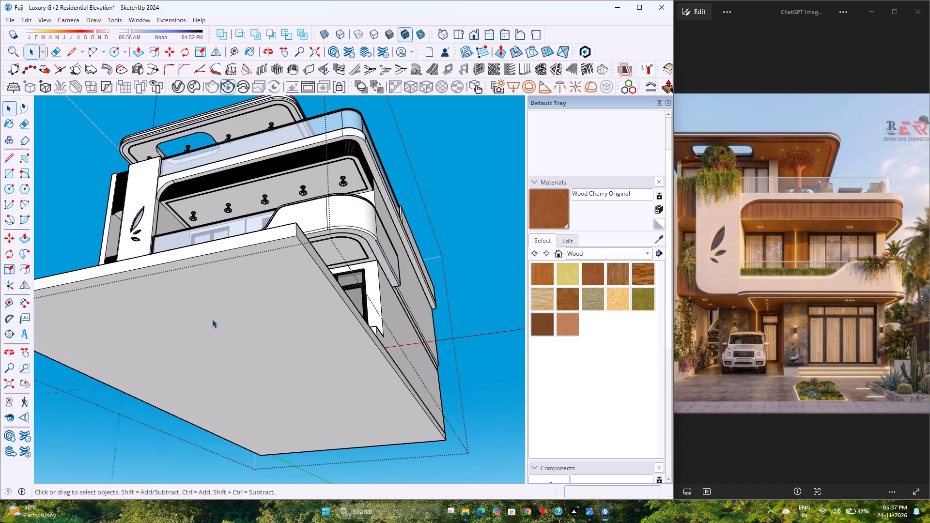
click(212, 319)
click(211, 319)
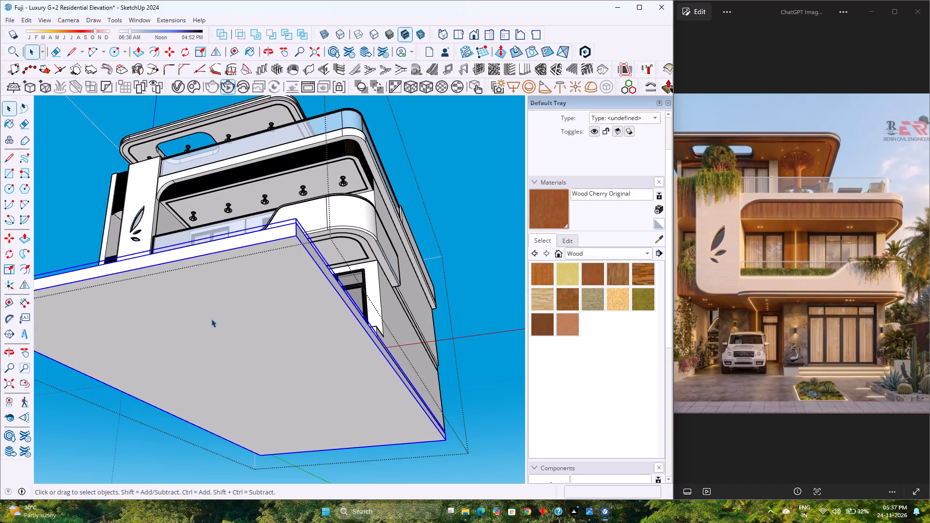
double_click(211, 319)
scroll(211, 319, up, 2)
click(211, 319)
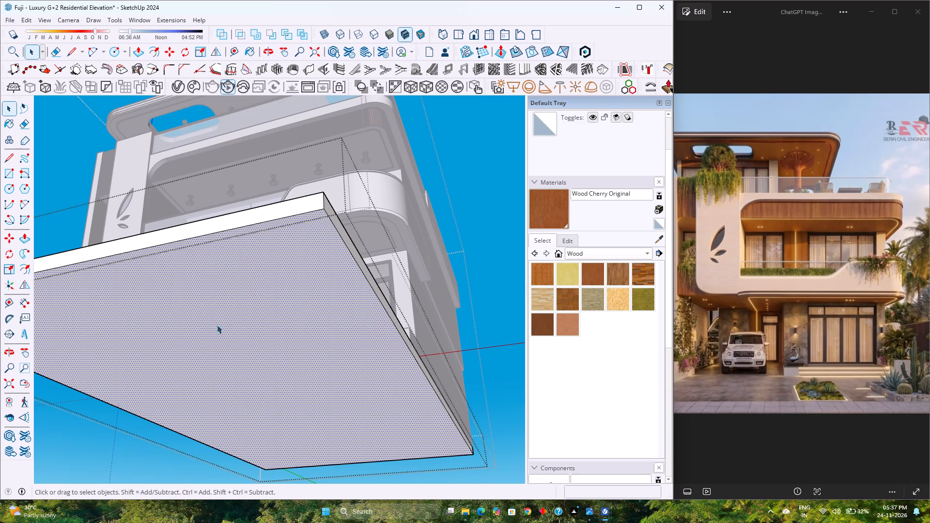
click(141, 54)
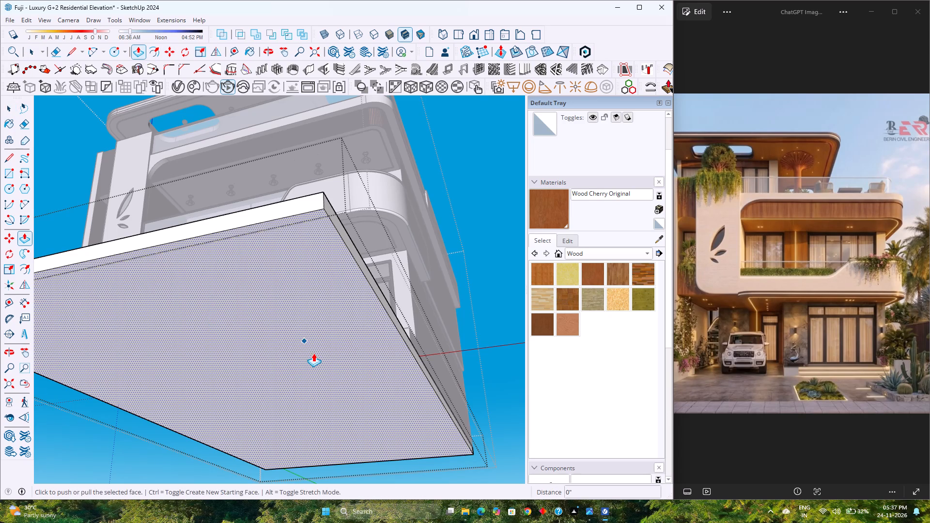
click(313, 353)
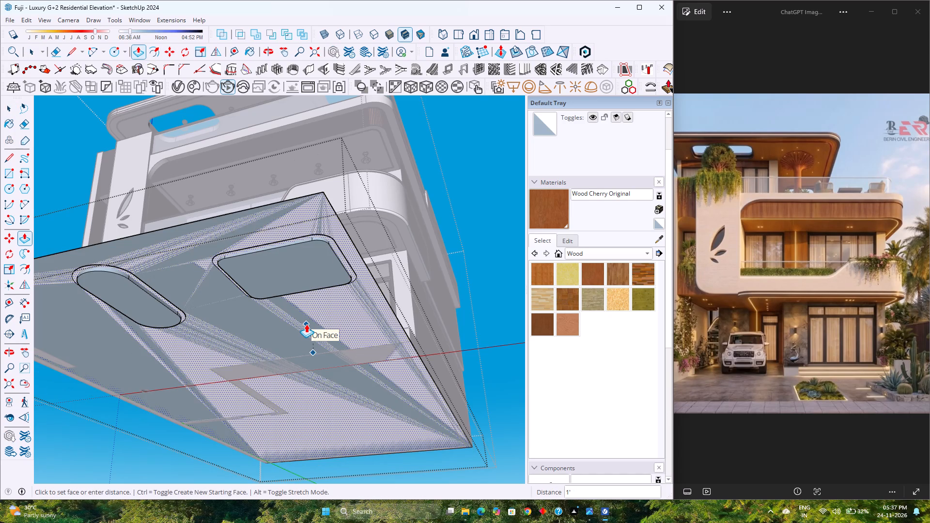
key(3)
key(Return)
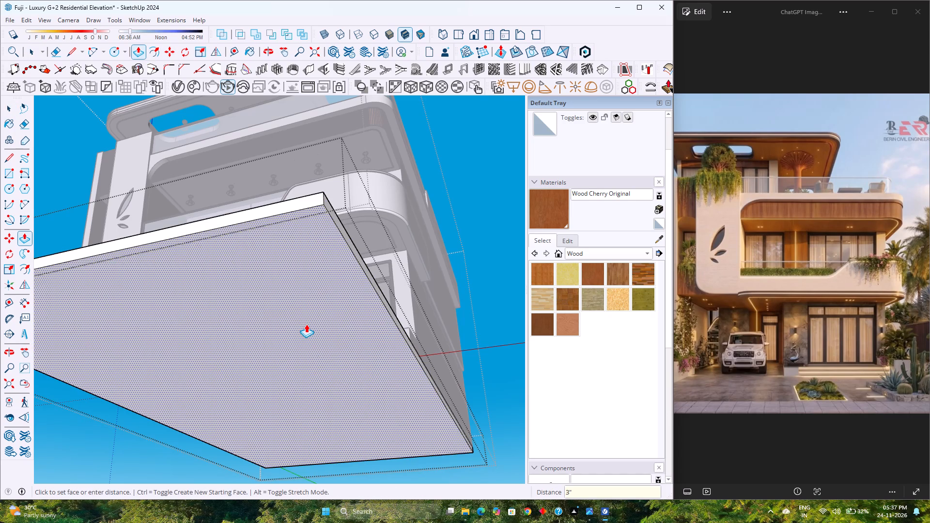
scroll(306, 324, down, 9)
middle_drag(313, 323, 308, 409)
middle_click(308, 409)
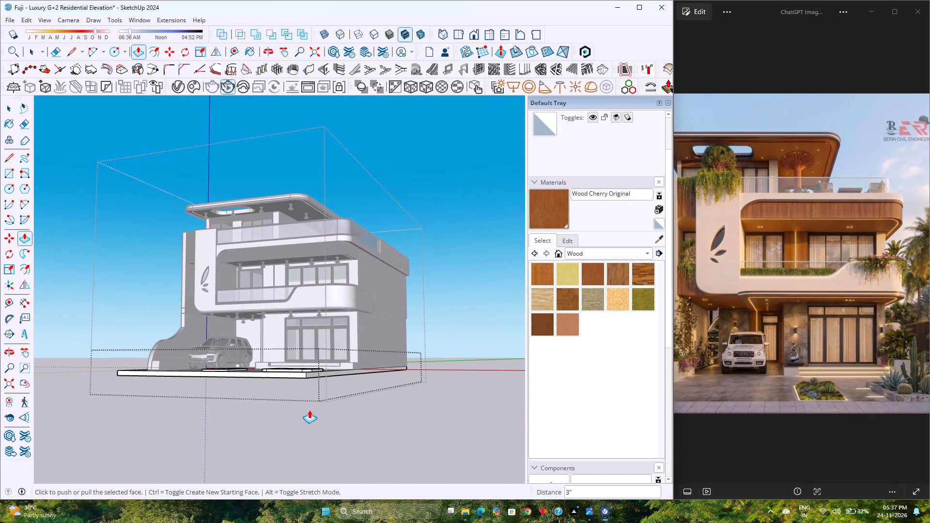
key(space)
click(309, 410)
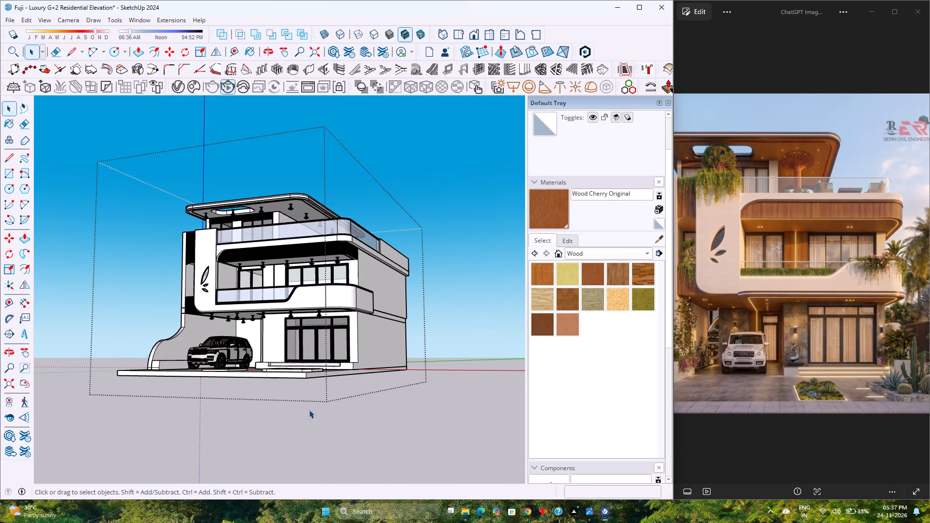
Draw a 65' by 31' rectangle corner to corner over the base slab's underside and make it a group.
scroll(319, 415, up, 1)
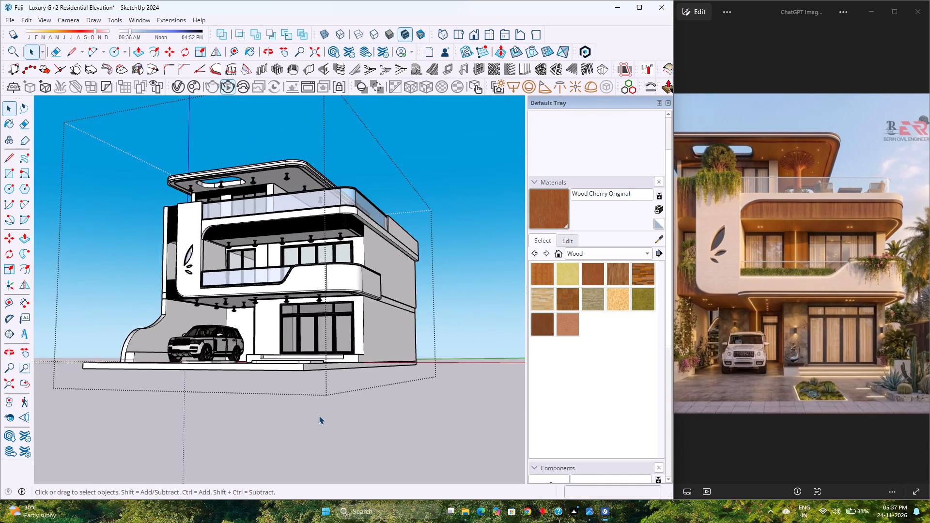
scroll(319, 415, up, 2)
scroll(319, 415, down, 4)
scroll(319, 415, up, 3)
scroll(319, 415, down, 2)
middle_drag(319, 414, 412, 295)
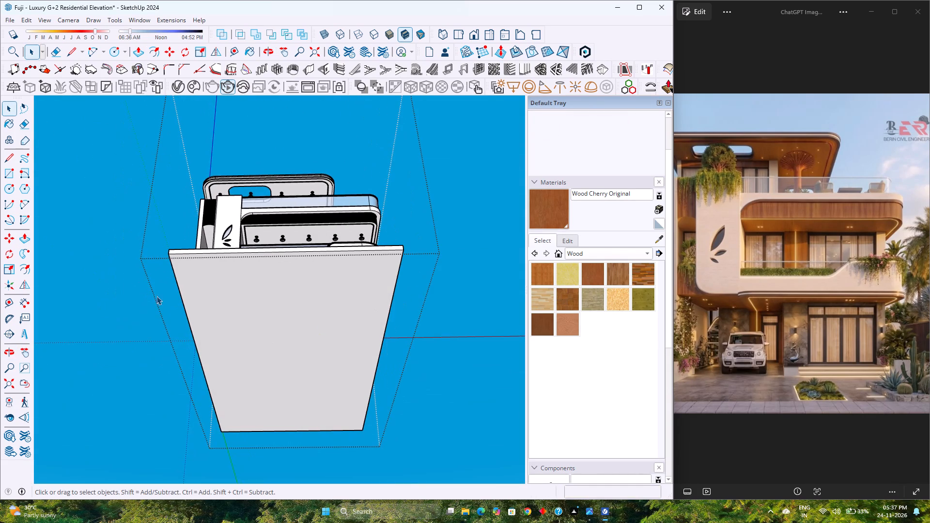
click(124, 50)
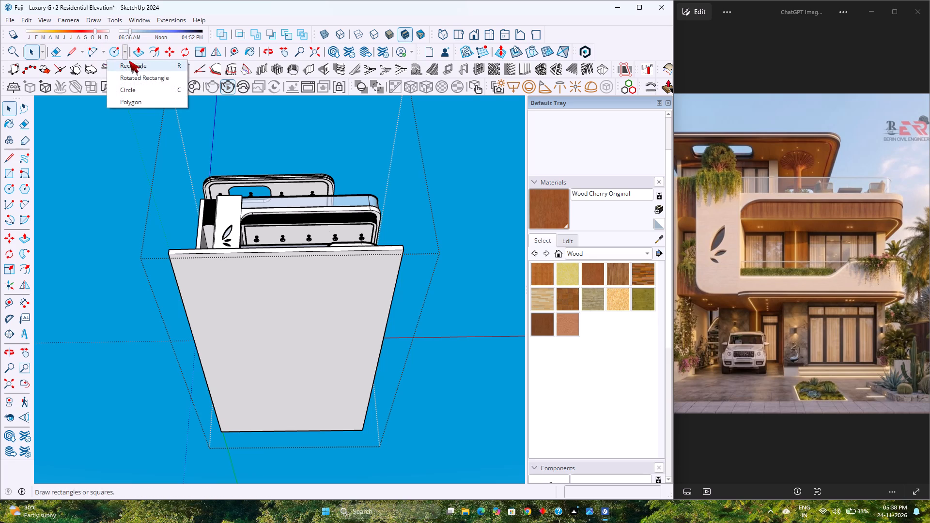
click(129, 61)
click(224, 431)
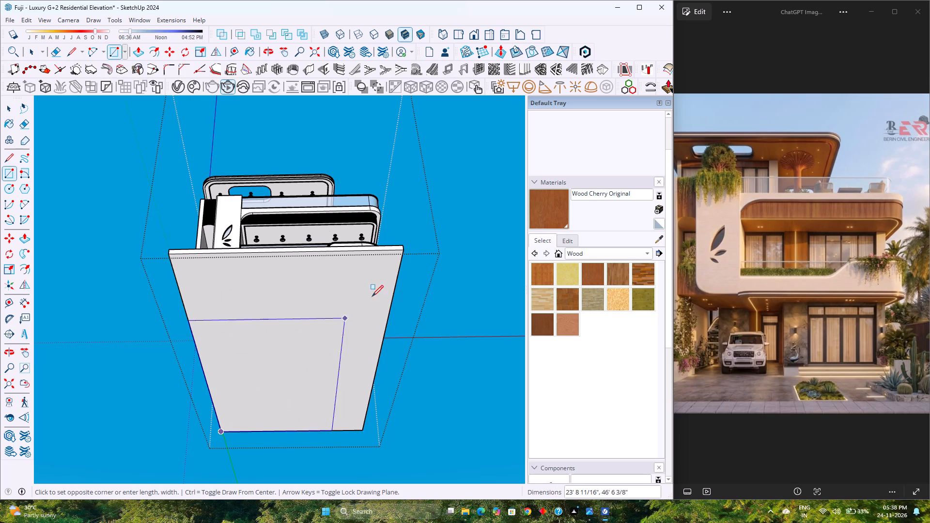
click(403, 251)
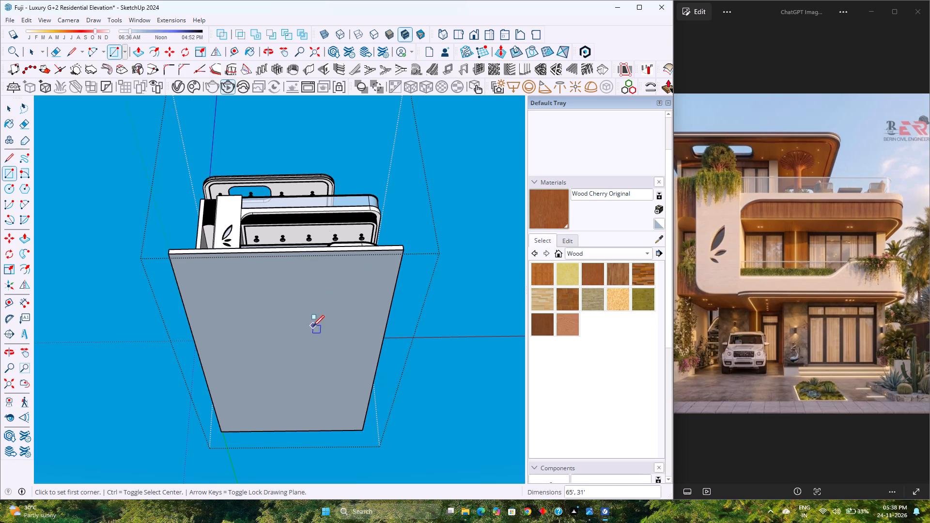
key(space)
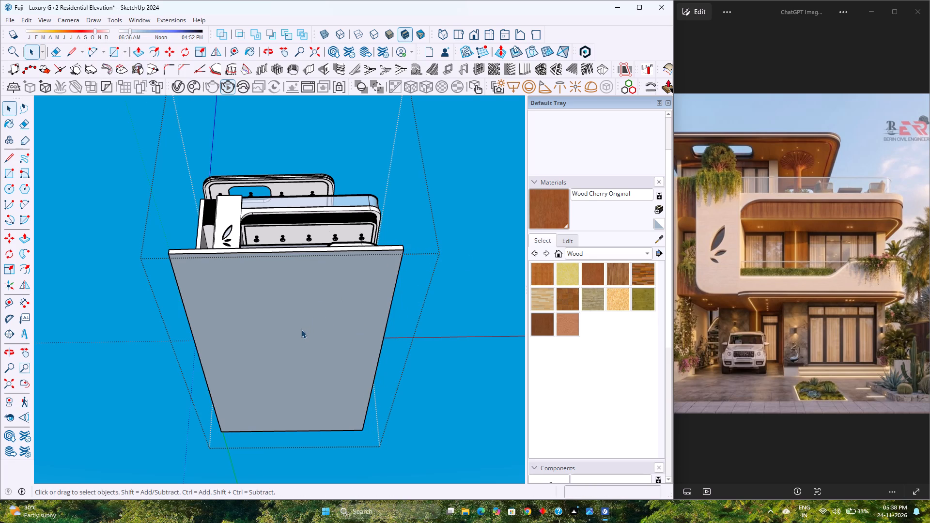
triple_click(302, 329)
right_click(302, 329)
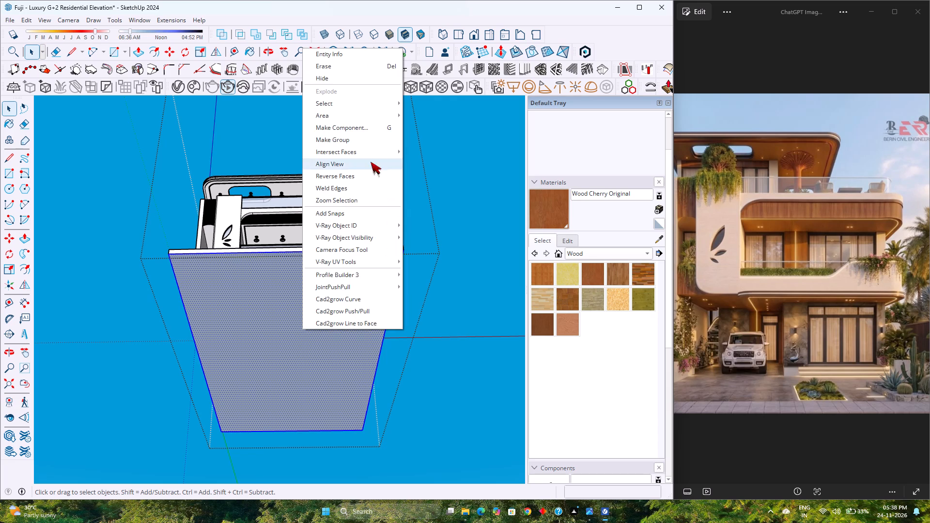
click(347, 140)
Open the new rectangle group and extrude its face 9" downward to form a lower base slab.
double_click(279, 307)
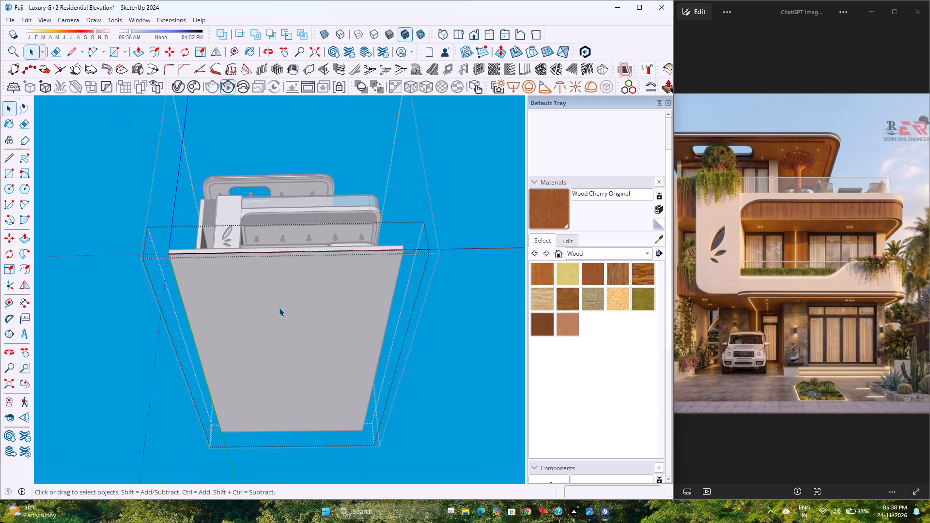
scroll(279, 308, up, 2)
click(136, 57)
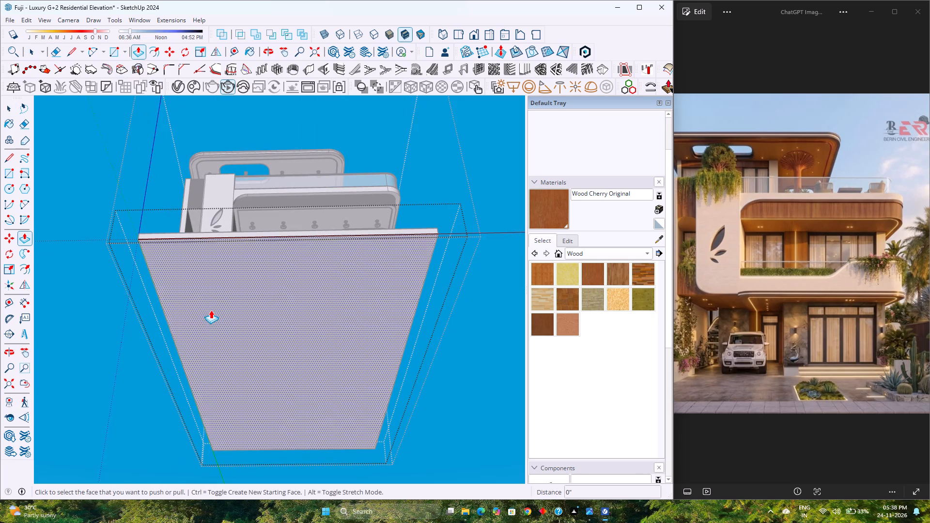
click(213, 310)
key(9)
key(Return)
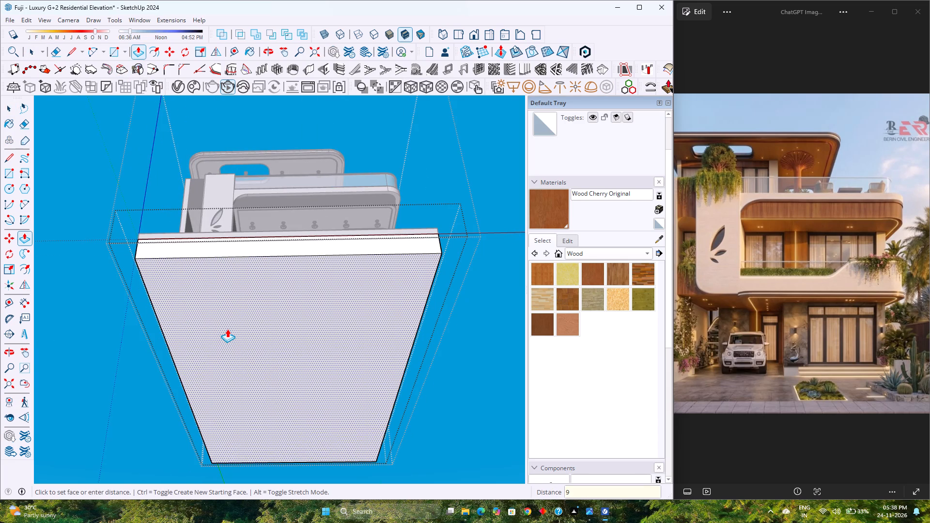
Pull the lower base slab's long side face, on the curved car-porch wall side, outward by 9".
scroll(240, 285, down, 4)
middle_drag(227, 290, 304, 338)
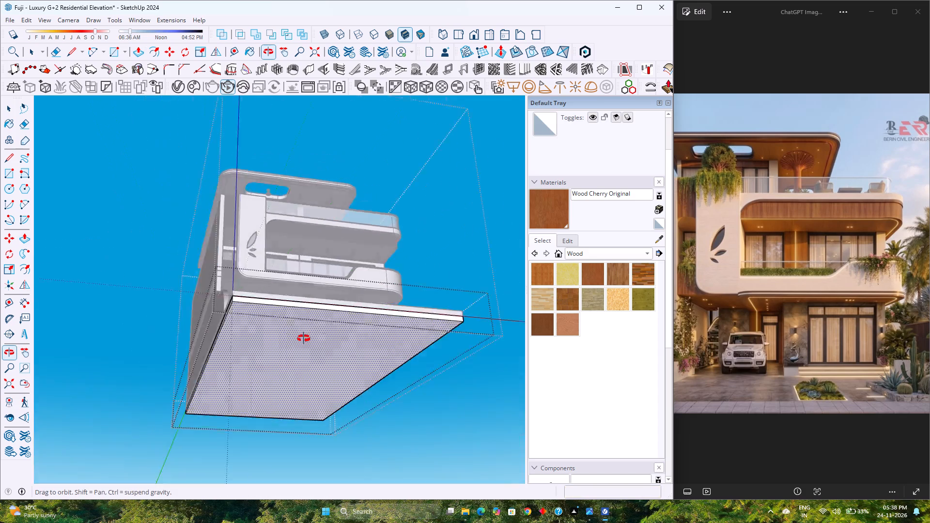
middle_drag(304, 338, 395, 375)
middle_click(395, 375)
scroll(330, 376, up, 7)
click(320, 362)
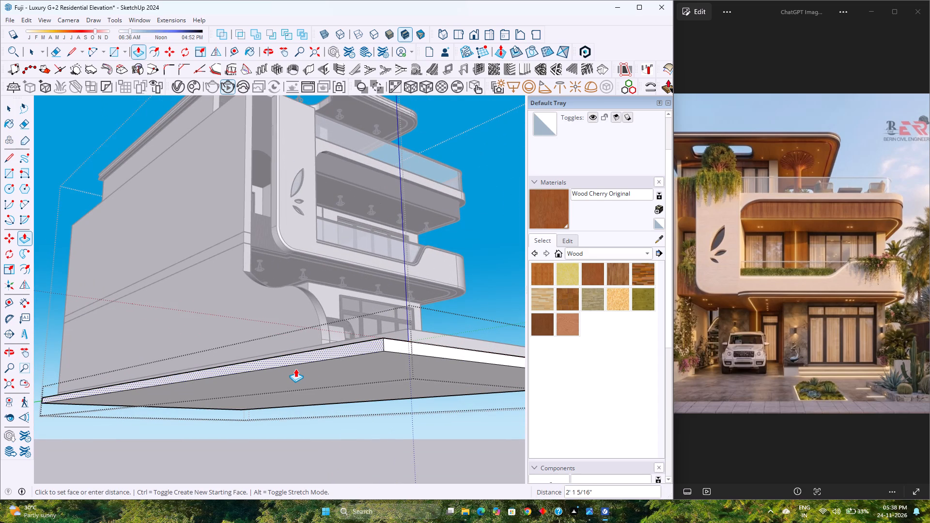
key(9)
key(Return)
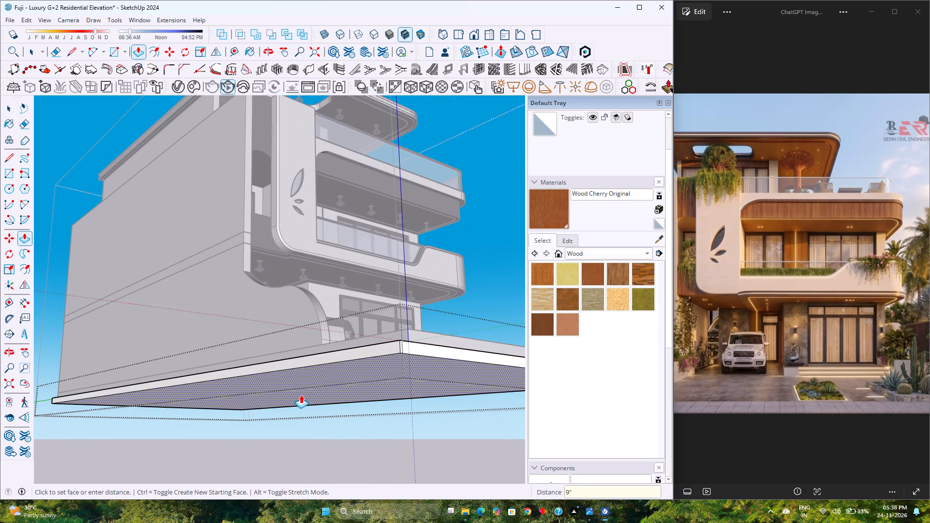
Repeat the 9" outward Push/Pull on the lower base slab's opposite long side face.
scroll(301, 395, down, 8)
middle_drag(357, 413, 0, 380)
middle_click(0, 380)
scroll(369, 342, up, 4)
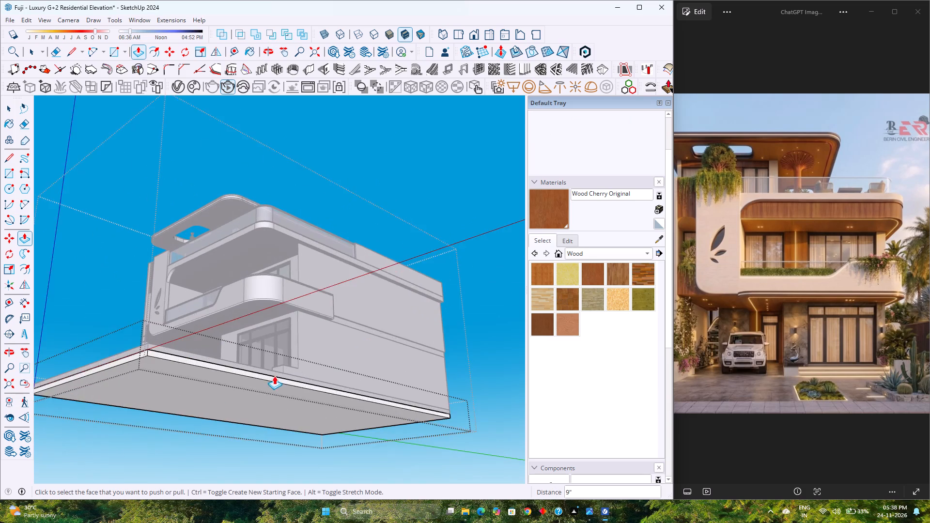
scroll(274, 376, up, 3)
double_click(268, 379)
Repeat the 9" outward Push/Pull on the lower base slab's rear face behind the house.
scroll(268, 379, down, 6)
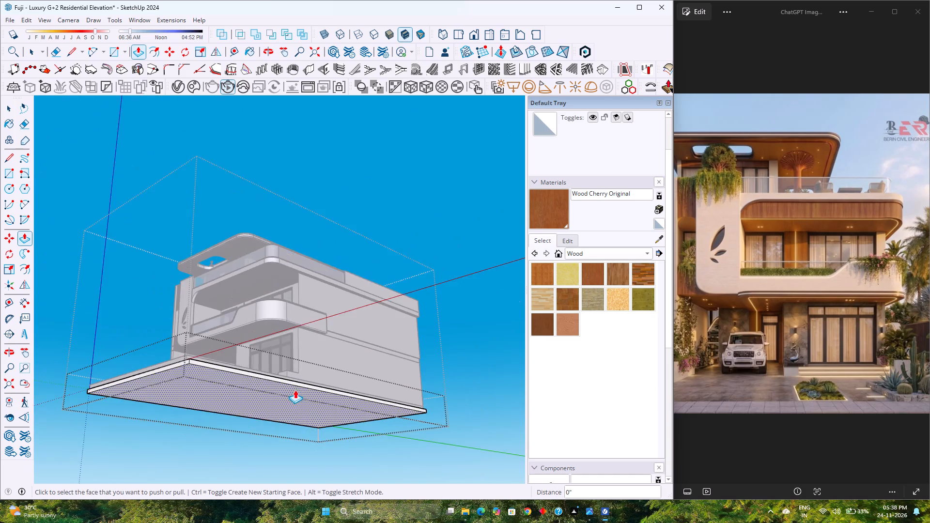
scroll(295, 390, down, 3)
middle_drag(348, 402, 0, 461)
middle_click(0, 461)
scroll(457, 390, up, 12)
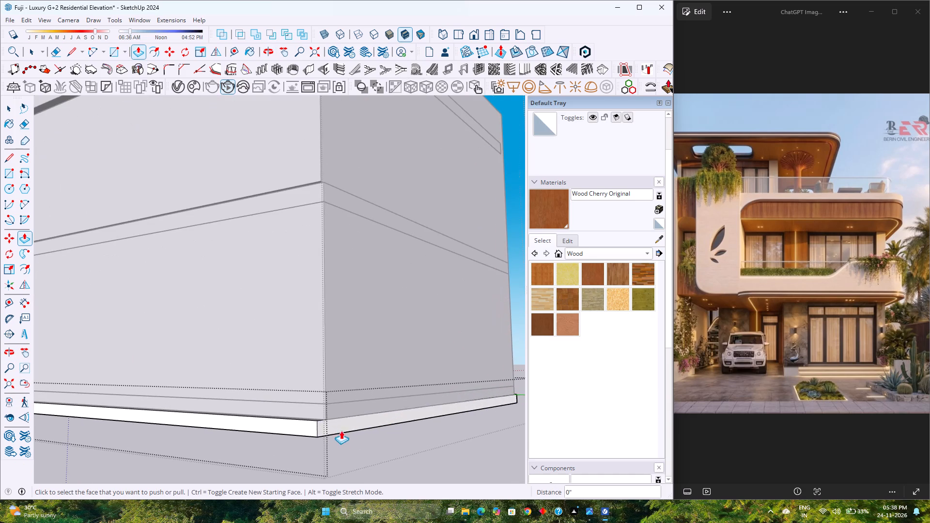
double_click(346, 427)
Pull the lower base slab's long side face, opposite the curved car-porch wall, outward by 1' and close the slab group.
scroll(347, 427, down, 4)
middle_drag(348, 423, 460, 481)
scroll(221, 388, down, 3)
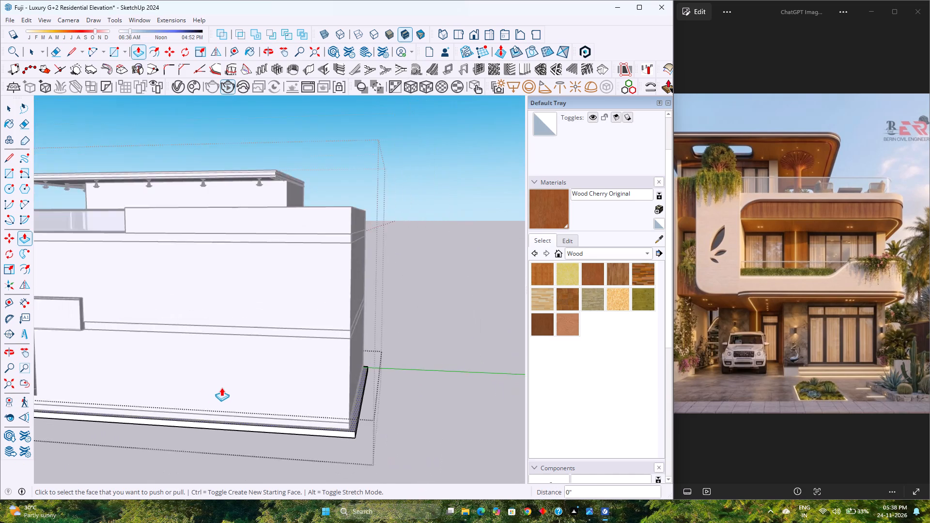
scroll(221, 387, down, 11)
middle_drag(234, 394, 367, 401)
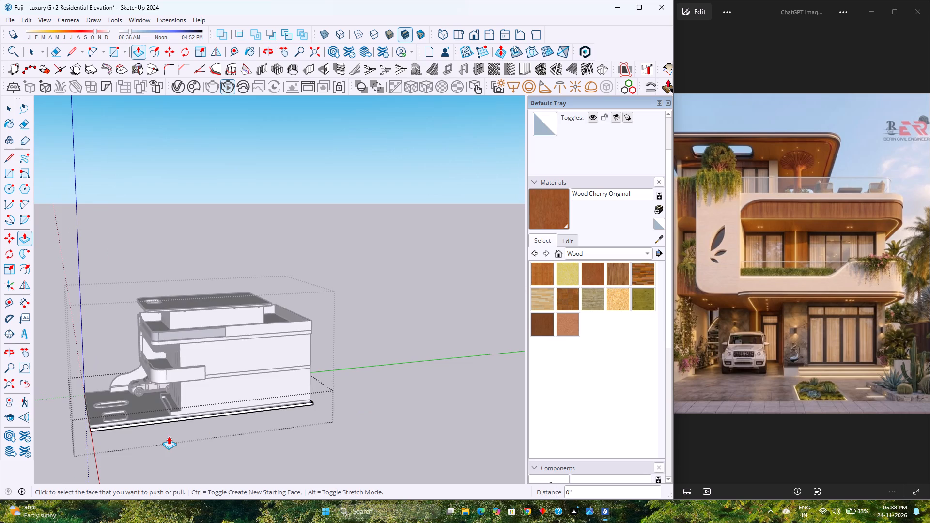
scroll(169, 436, up, 15)
middle_drag(179, 419, 271, 424)
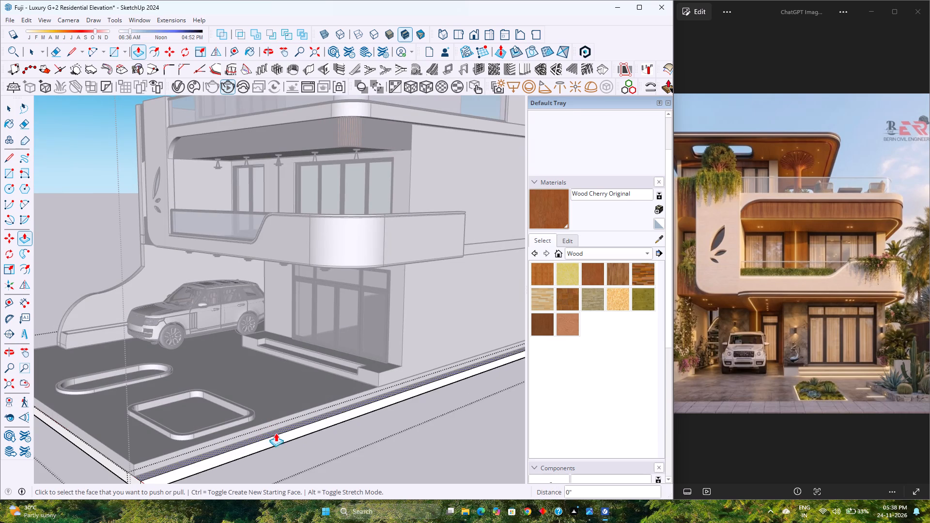
click(278, 437)
text(1')
key(Return)
scroll(298, 364, down, 6)
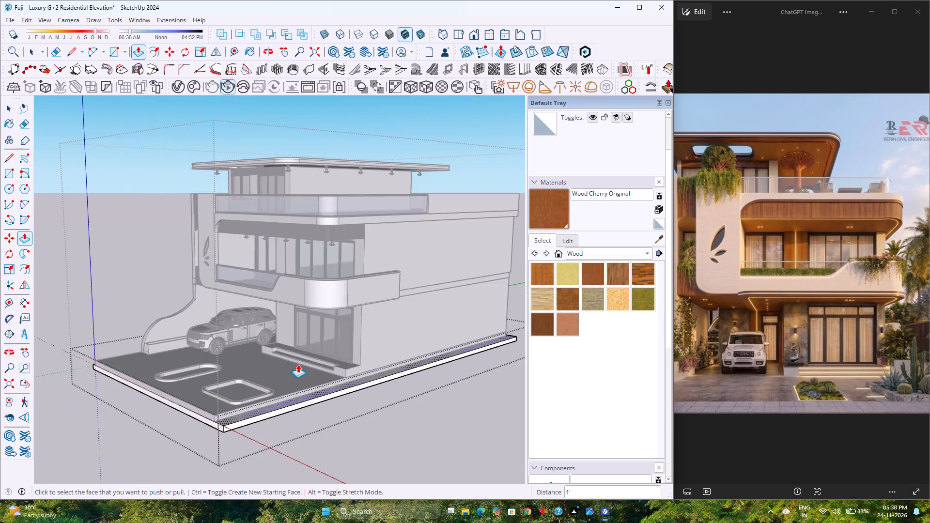
scroll(298, 364, down, 4)
middle_drag(402, 392, 284, 471)
middle_drag(307, 471, 346, 470)
middle_drag(354, 469, 454, 462)
middle_click(454, 462)
scroll(307, 422, up, 2)
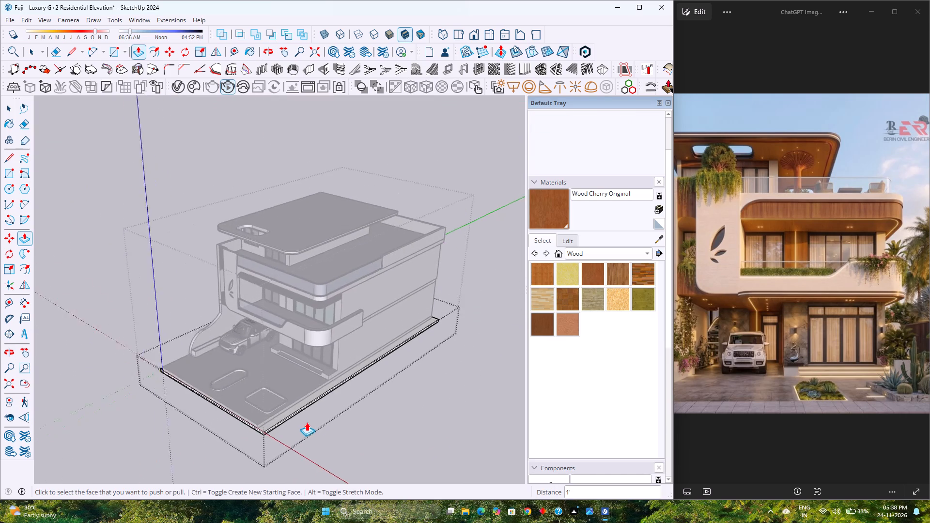
scroll(307, 422, up, 2)
scroll(307, 422, down, 4)
key(space)
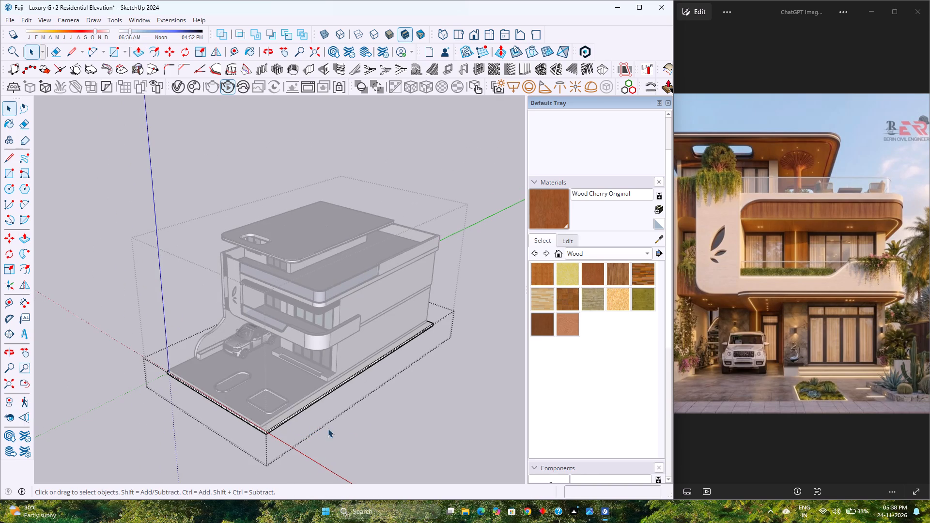
click(408, 446)
Show the whole house in the standard front view.
click(475, 33)
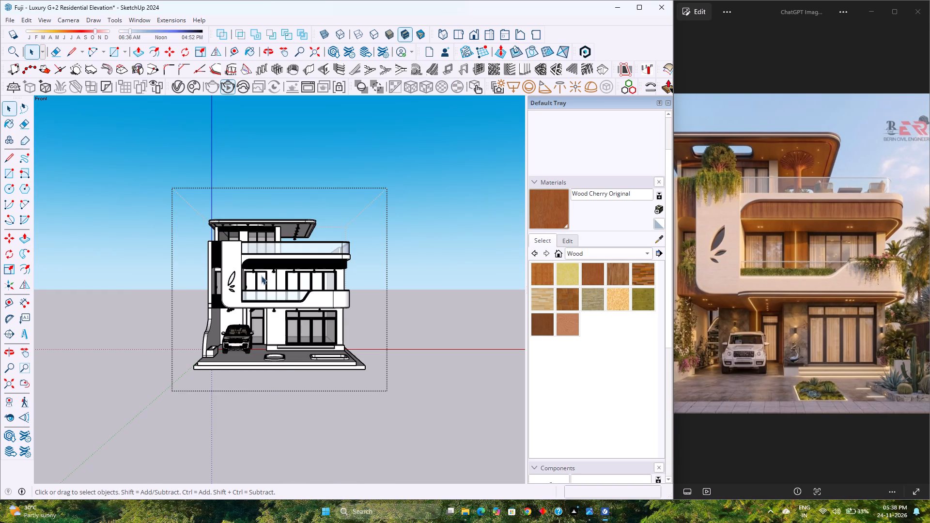
click(3, 385)
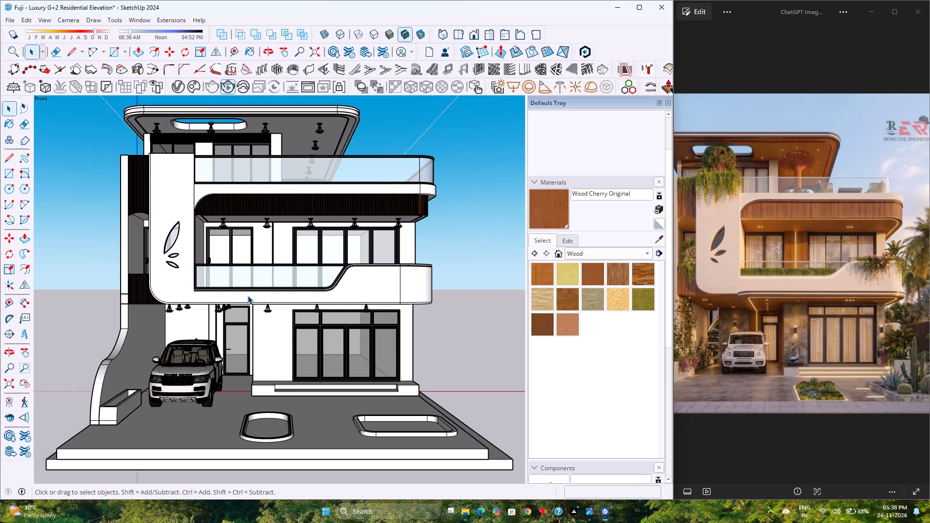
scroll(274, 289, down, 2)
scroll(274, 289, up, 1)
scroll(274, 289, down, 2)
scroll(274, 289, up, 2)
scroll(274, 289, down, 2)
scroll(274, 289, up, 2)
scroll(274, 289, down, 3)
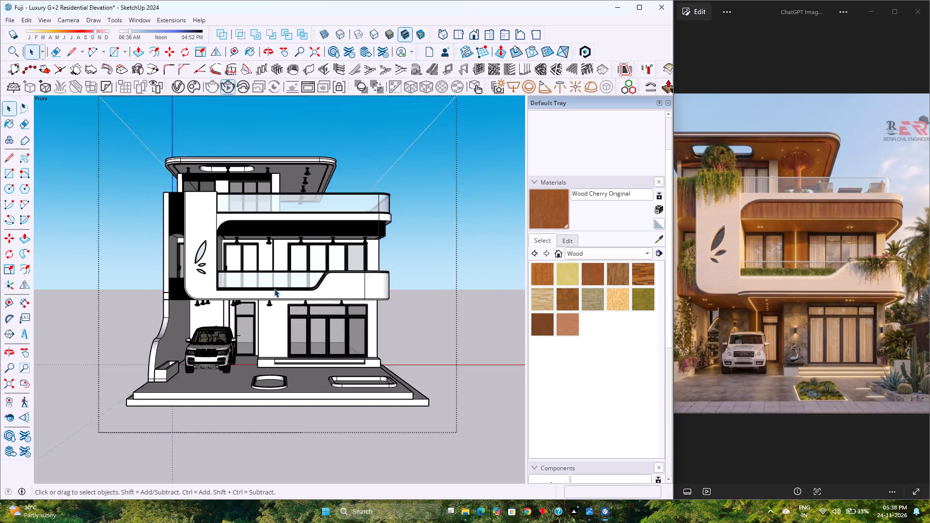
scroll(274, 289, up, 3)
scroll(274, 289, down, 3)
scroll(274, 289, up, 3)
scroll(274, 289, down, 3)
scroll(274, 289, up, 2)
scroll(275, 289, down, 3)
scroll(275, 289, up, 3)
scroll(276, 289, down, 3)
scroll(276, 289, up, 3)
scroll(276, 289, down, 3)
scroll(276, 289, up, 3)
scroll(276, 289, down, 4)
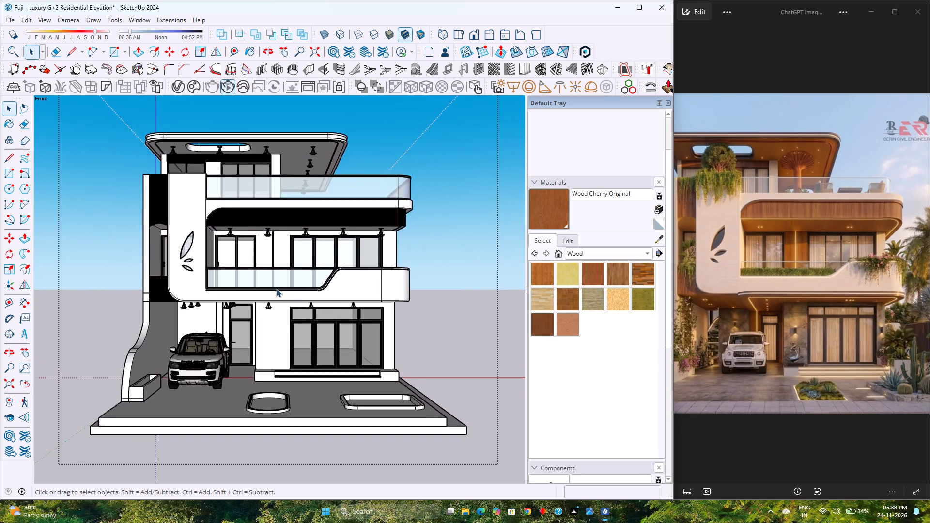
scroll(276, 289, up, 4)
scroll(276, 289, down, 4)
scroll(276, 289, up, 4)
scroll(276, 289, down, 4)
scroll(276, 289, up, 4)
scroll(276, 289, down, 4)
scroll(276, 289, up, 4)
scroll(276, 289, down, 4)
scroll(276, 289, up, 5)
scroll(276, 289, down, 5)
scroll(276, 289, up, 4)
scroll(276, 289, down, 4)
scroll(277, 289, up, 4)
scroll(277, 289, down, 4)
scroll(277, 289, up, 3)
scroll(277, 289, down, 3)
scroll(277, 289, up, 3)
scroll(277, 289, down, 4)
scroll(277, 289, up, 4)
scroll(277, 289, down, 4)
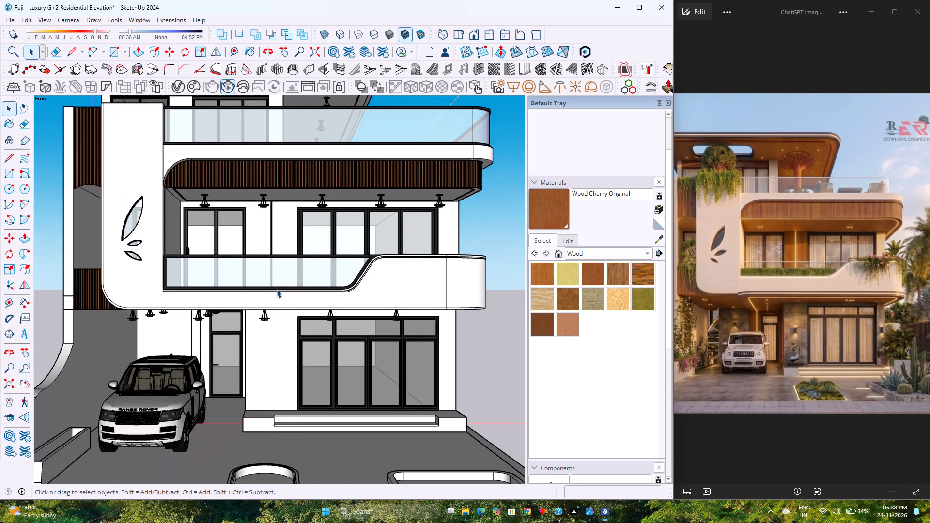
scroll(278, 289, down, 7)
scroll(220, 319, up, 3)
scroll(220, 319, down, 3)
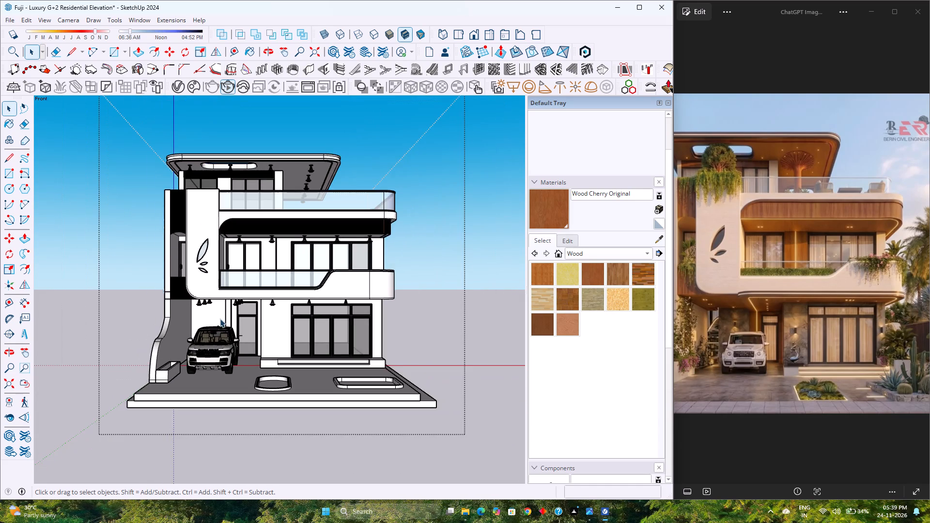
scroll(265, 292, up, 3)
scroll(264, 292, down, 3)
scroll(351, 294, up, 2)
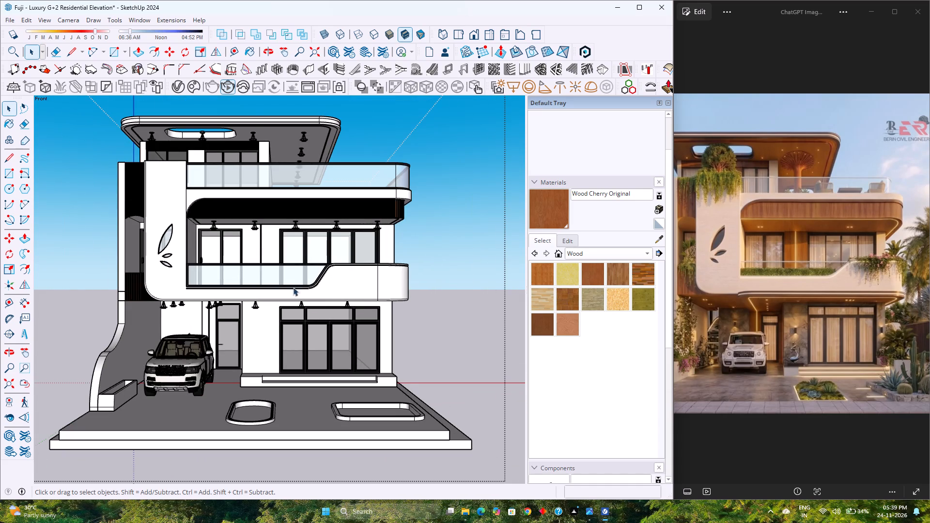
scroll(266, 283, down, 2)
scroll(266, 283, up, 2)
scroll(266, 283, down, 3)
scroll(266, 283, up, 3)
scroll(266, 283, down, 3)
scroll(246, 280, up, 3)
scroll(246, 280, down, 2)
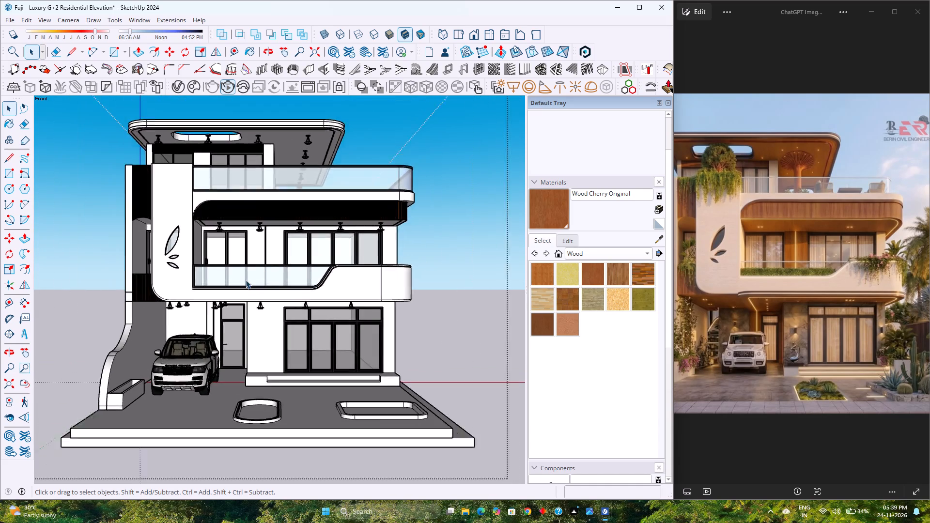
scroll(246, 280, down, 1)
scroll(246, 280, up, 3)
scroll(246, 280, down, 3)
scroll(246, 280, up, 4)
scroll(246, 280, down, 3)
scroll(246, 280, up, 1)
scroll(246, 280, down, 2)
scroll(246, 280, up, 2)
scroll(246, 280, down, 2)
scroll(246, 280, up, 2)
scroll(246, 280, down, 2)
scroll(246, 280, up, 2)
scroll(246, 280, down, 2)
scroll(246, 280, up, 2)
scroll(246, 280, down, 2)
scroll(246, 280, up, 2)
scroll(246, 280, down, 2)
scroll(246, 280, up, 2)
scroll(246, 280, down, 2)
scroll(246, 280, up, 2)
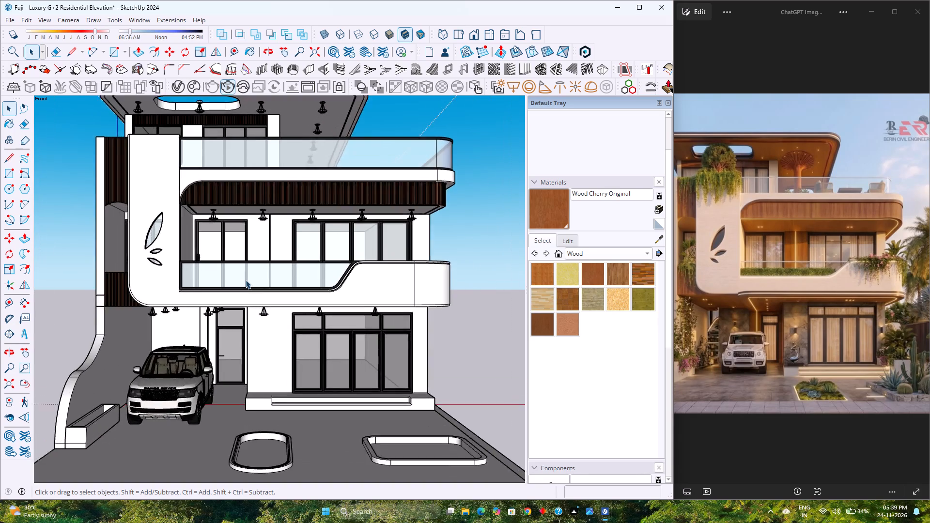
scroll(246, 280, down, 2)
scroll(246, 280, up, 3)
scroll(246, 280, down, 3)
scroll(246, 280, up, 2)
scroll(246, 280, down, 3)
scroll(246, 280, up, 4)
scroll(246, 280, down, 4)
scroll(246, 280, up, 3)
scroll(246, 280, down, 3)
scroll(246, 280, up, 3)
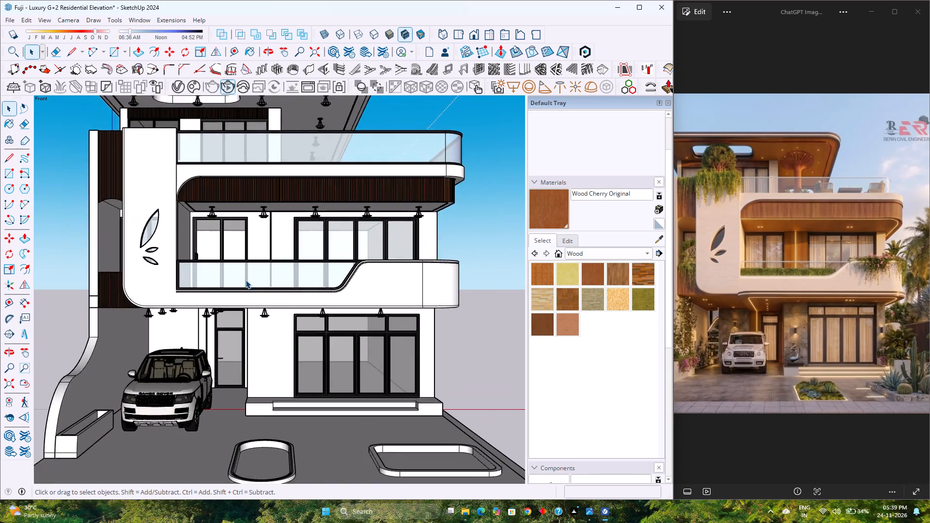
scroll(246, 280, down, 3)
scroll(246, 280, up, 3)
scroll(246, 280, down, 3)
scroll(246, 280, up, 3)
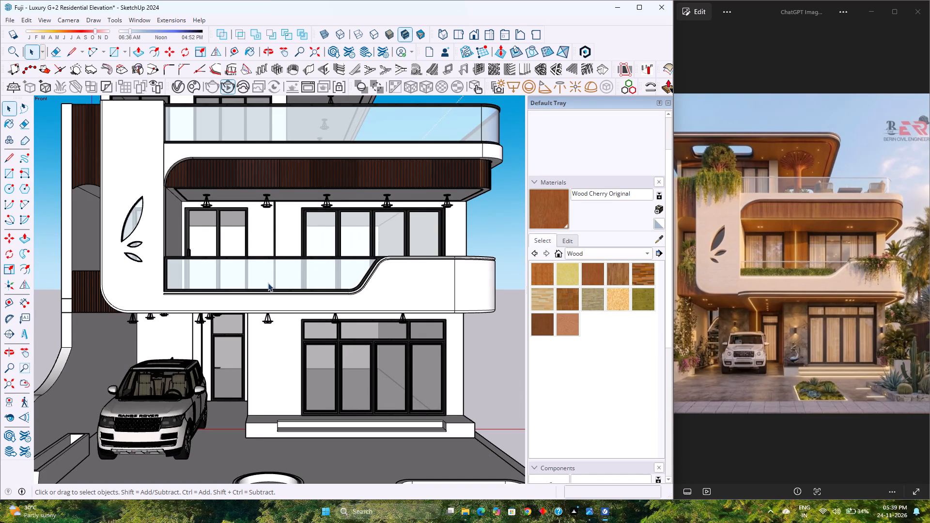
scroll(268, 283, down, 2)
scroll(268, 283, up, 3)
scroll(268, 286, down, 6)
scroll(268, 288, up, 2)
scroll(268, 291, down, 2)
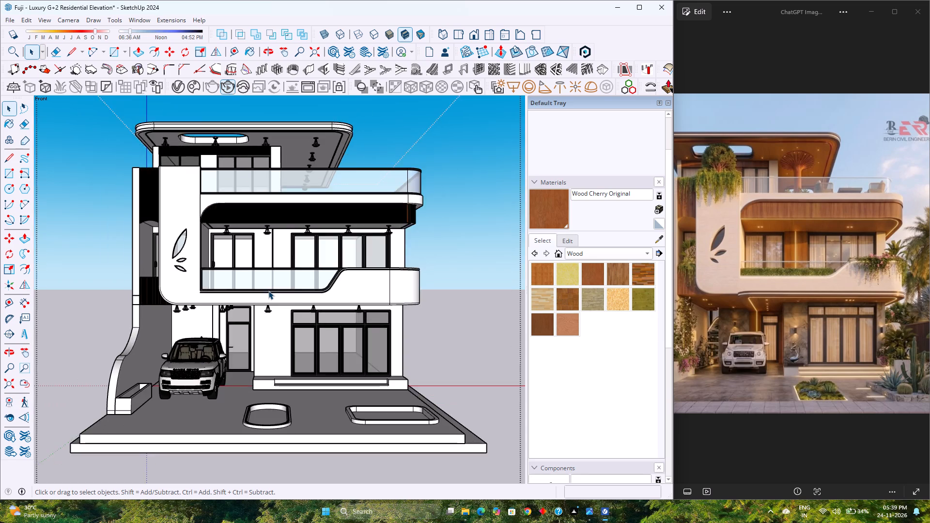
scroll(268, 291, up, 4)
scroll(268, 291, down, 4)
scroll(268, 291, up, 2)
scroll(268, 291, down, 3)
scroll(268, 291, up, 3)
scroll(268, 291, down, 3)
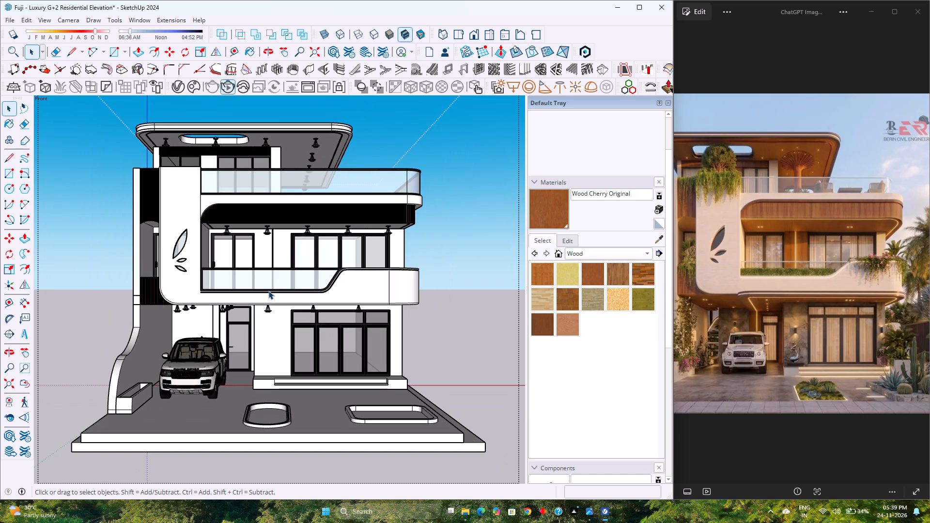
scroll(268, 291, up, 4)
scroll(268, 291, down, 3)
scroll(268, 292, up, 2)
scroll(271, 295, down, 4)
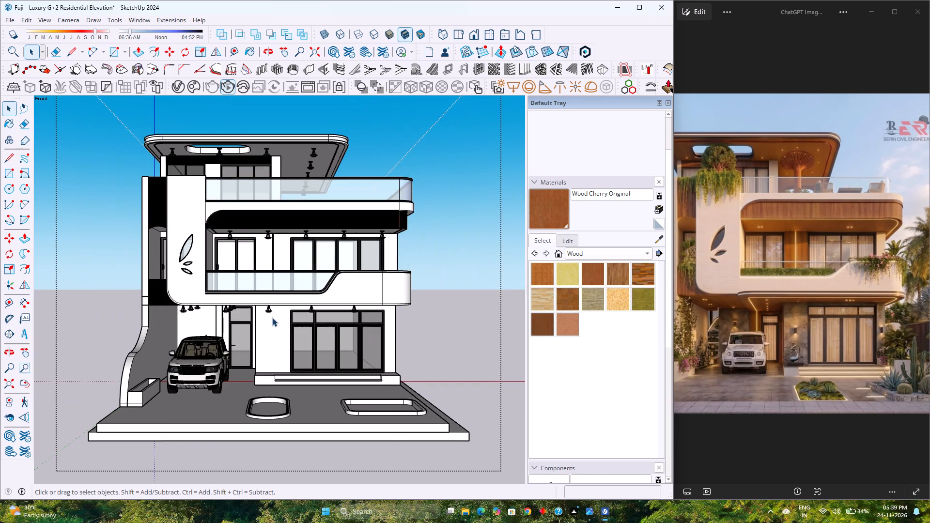
Examine the stepped base slabs and front elevation from low and raised corner angles.
middle_drag(265, 333, 290, 348)
middle_click(290, 348)
scroll(284, 339, down, 4)
middle_drag(310, 399, 273, 385)
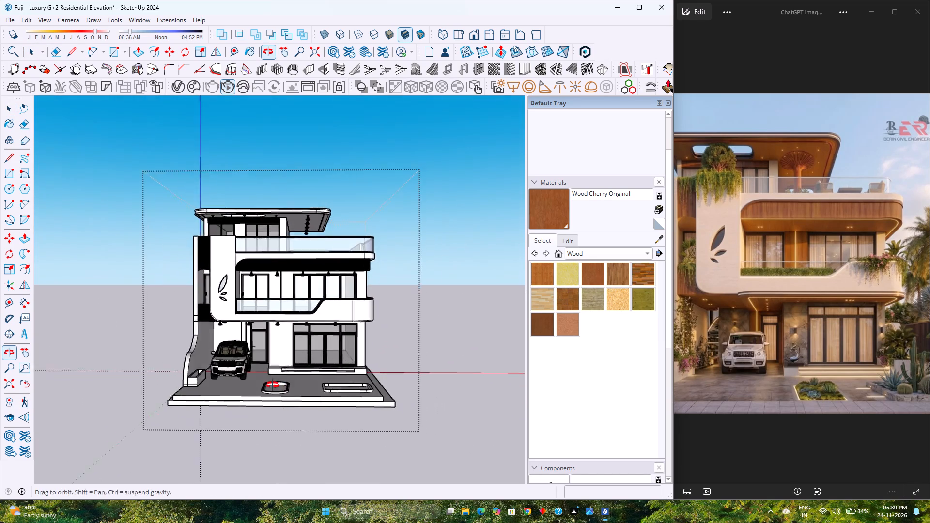
middle_drag(273, 385, 272, 385)
scroll(267, 404, up, 5)
middle_drag(266, 405, 84, 368)
middle_click(84, 369)
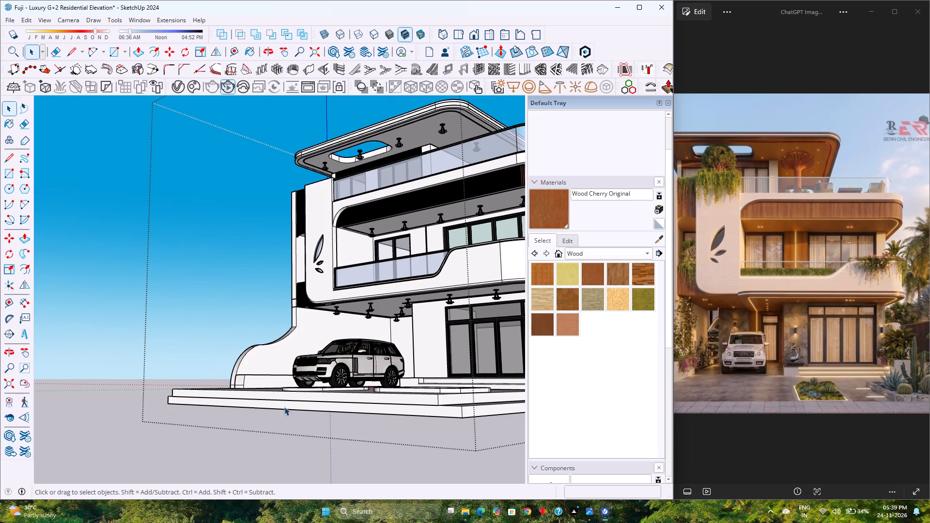
scroll(285, 399, down, 2)
middle_drag(285, 399, 400, 464)
middle_click(400, 464)
scroll(322, 406, down, 3)
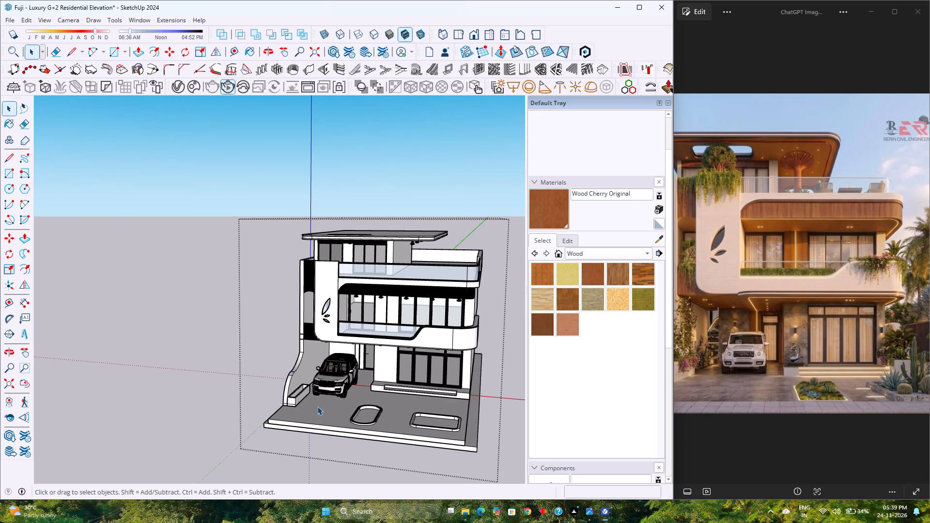
scroll(317, 406, down, 2)
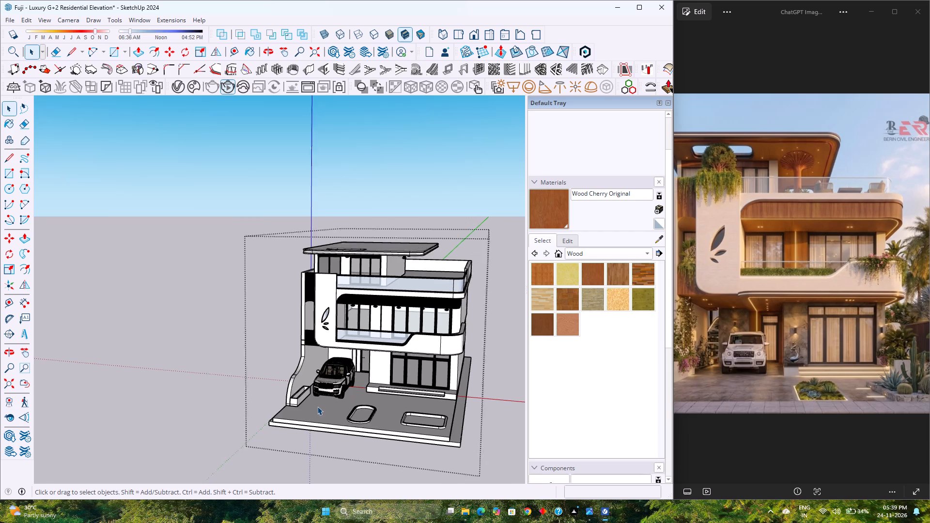
scroll(317, 406, down, 1)
scroll(441, 434, up, 12)
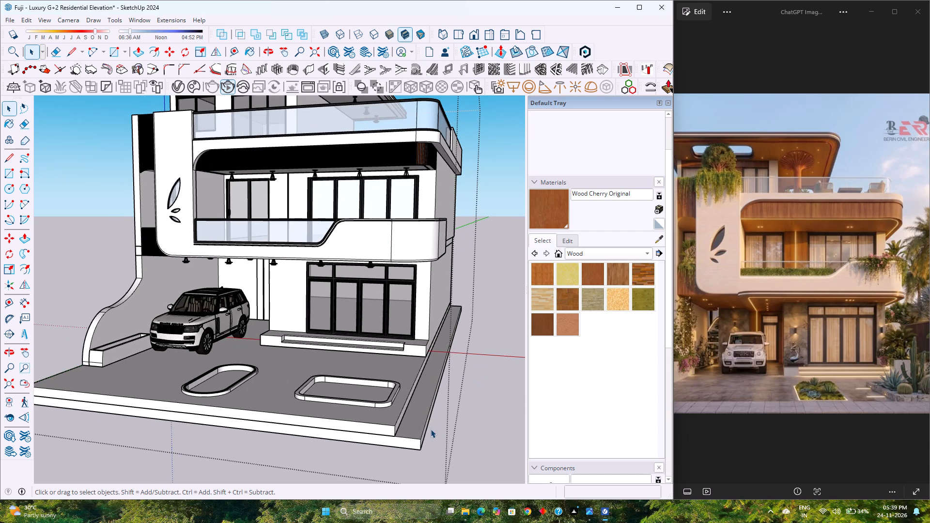
Open the lower base slab group and copy its top outer edge, opposite the car-porch wall, 9" inward along the red axis.
double_click(427, 420)
scroll(427, 420, up, 4)
click(426, 420)
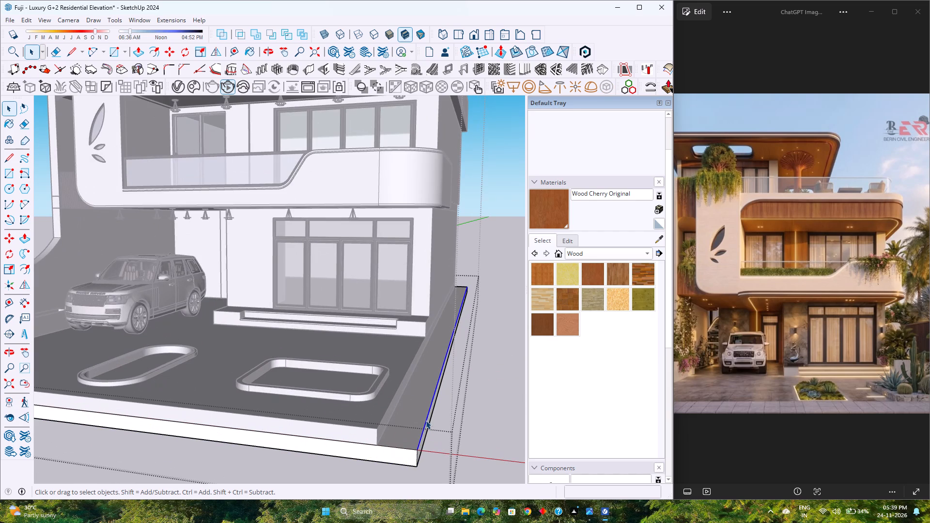
click(168, 53)
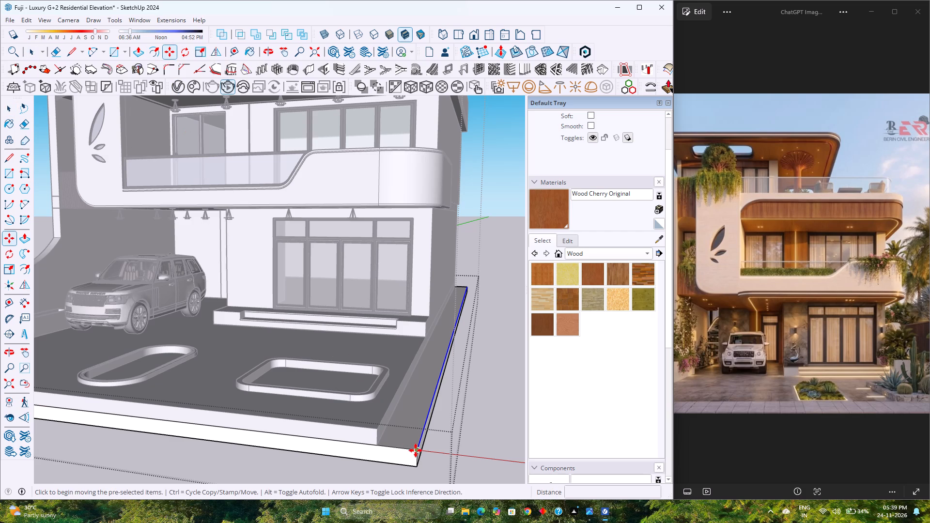
click(416, 450)
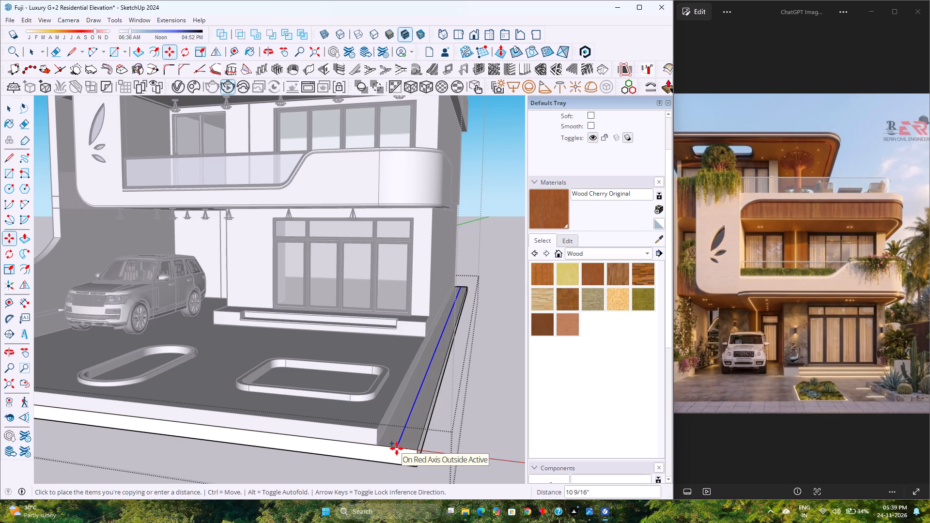
key(Right)
key(9)
key(Return)
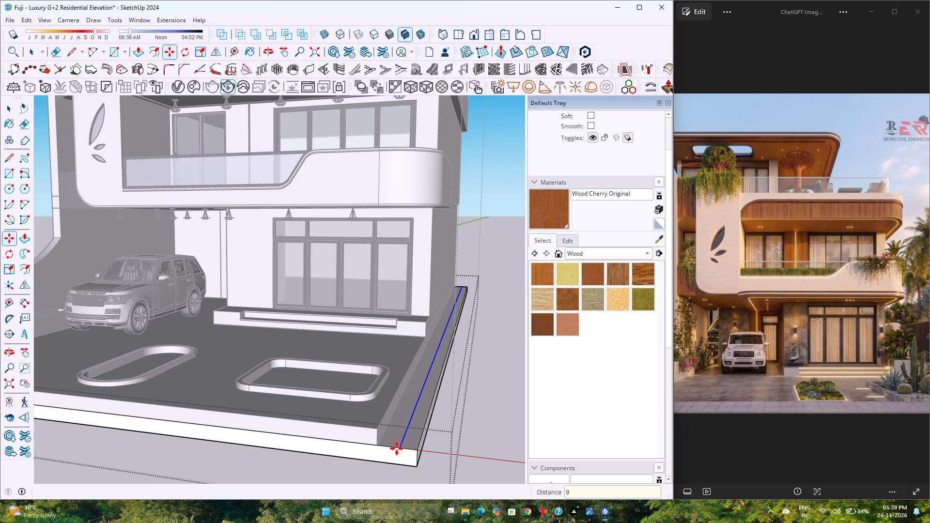
scroll(397, 448, down, 11)
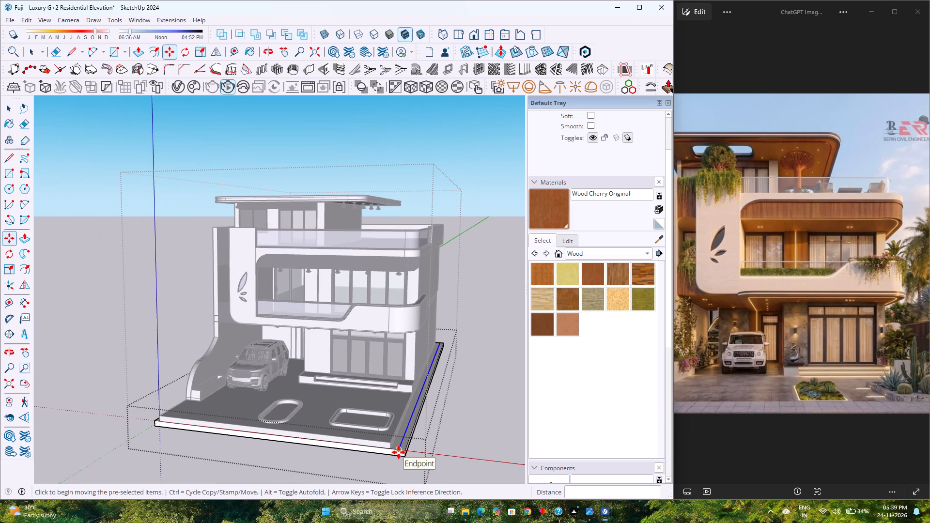
key(space)
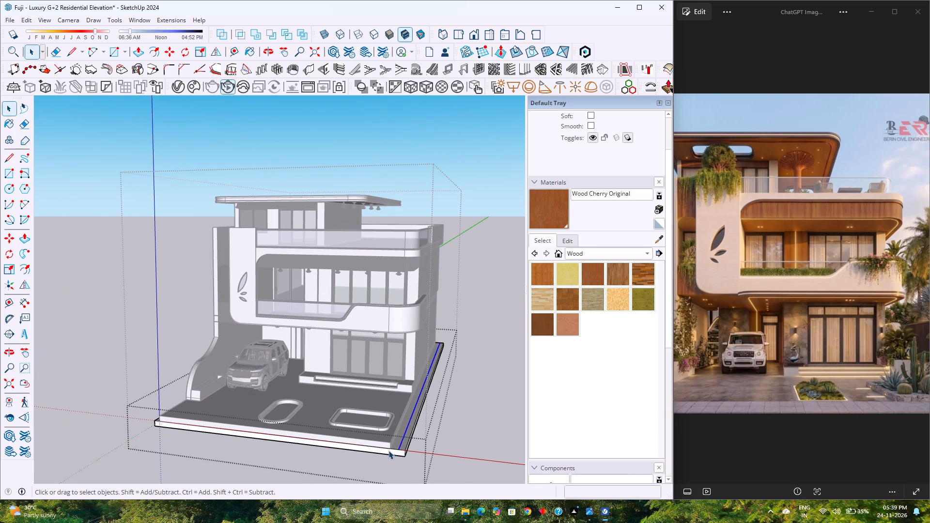
Copy the lower base slab's top outer edge on the car-porch wall side 9" inward along the red axis.
scroll(388, 449, down, 3)
middle_drag(138, 445, 261, 452)
middle_click(261, 452)
scroll(285, 440, up, 12)
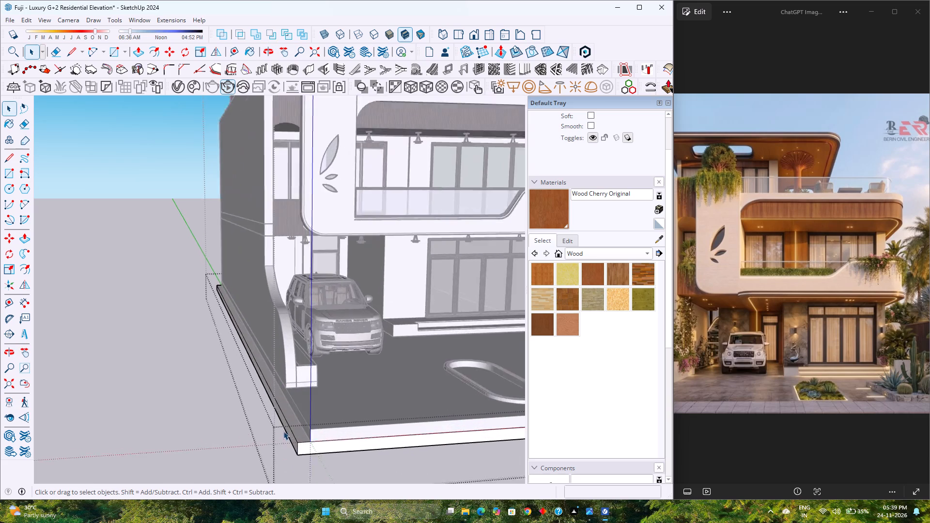
scroll(283, 431, up, 5)
click(304, 442)
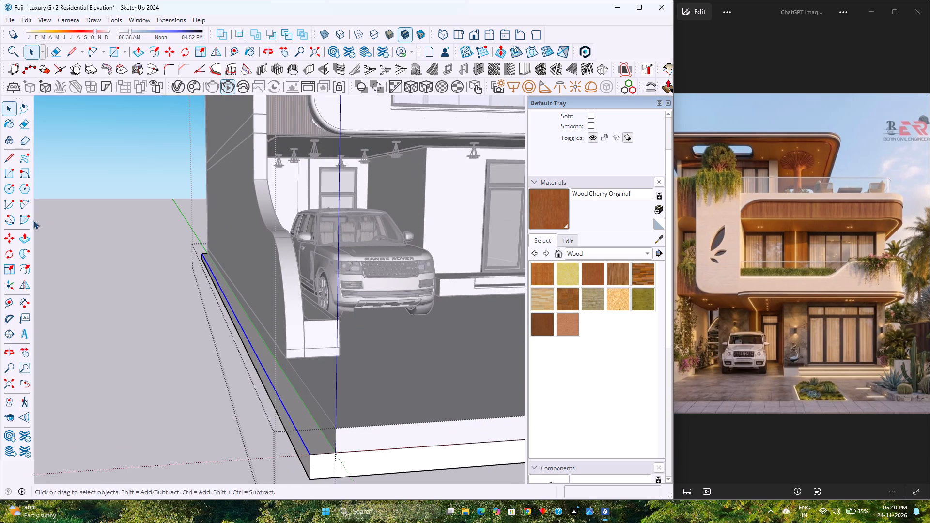
click(10, 239)
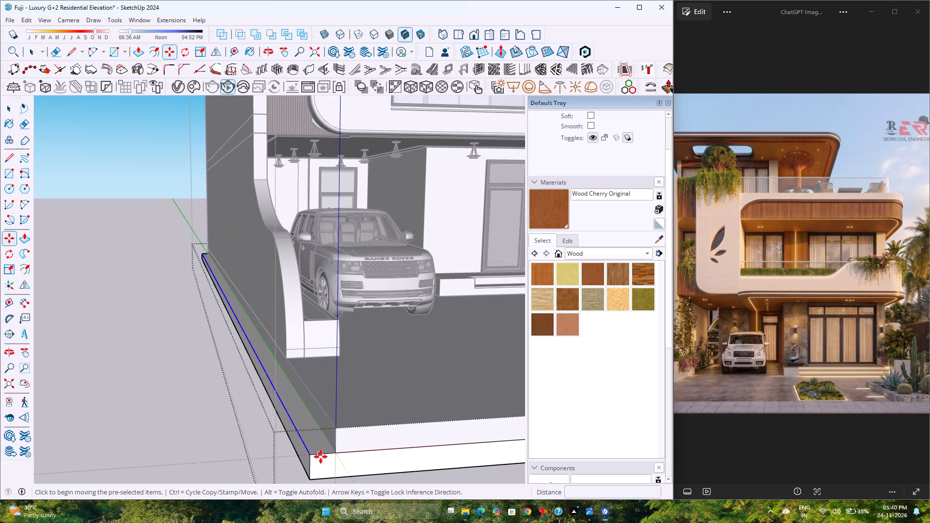
click(312, 458)
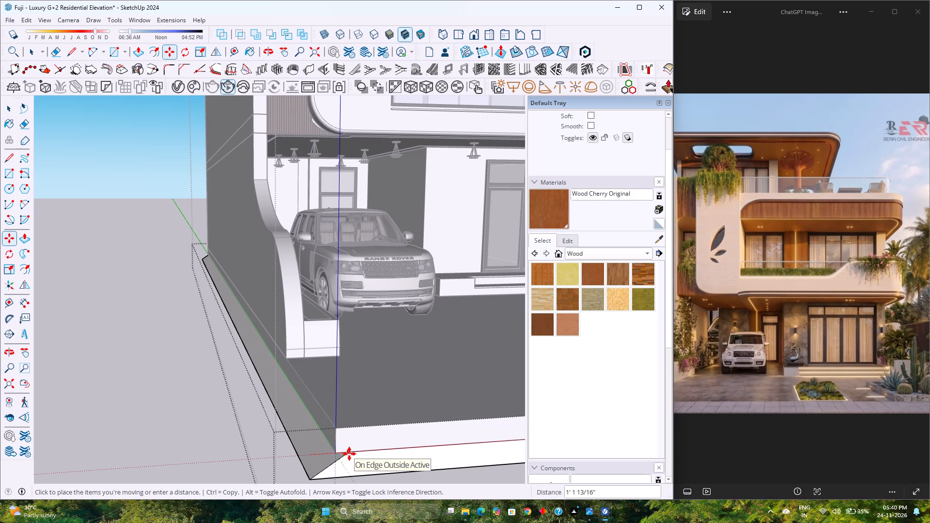
key(Right)
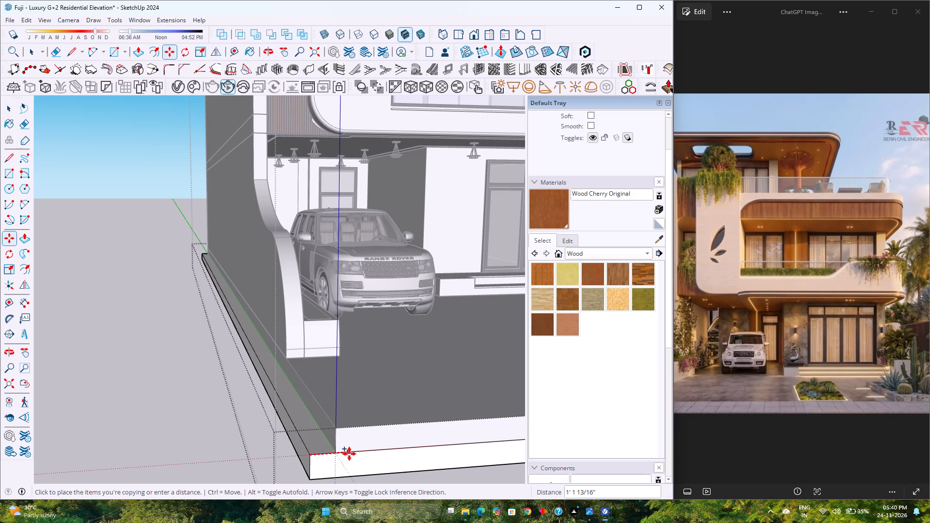
key(9)
key(Return)
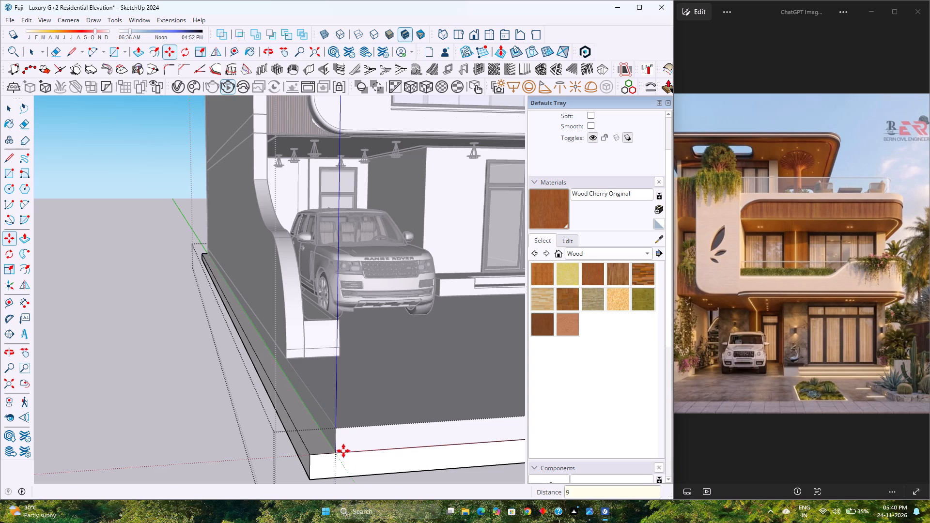
scroll(334, 449, up, 13)
scroll(331, 459, down, 8)
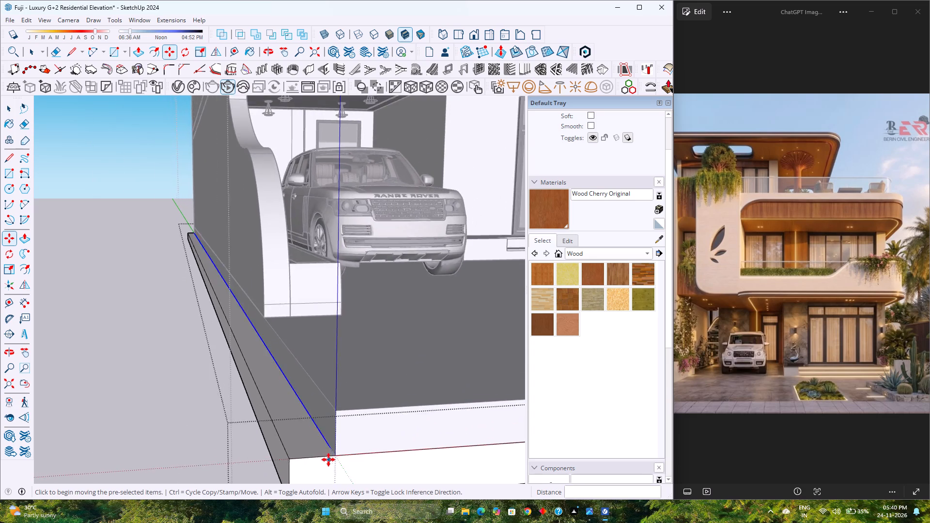
Copy the lower base slab's rear top edge 9" inward along the green axis to the rear corner of the ground slab.
scroll(328, 460, down, 8)
scroll(87, 188, down, 3)
middle_drag(116, 266, 355, 294)
middle_click(364, 292)
scroll(372, 284, down, 3)
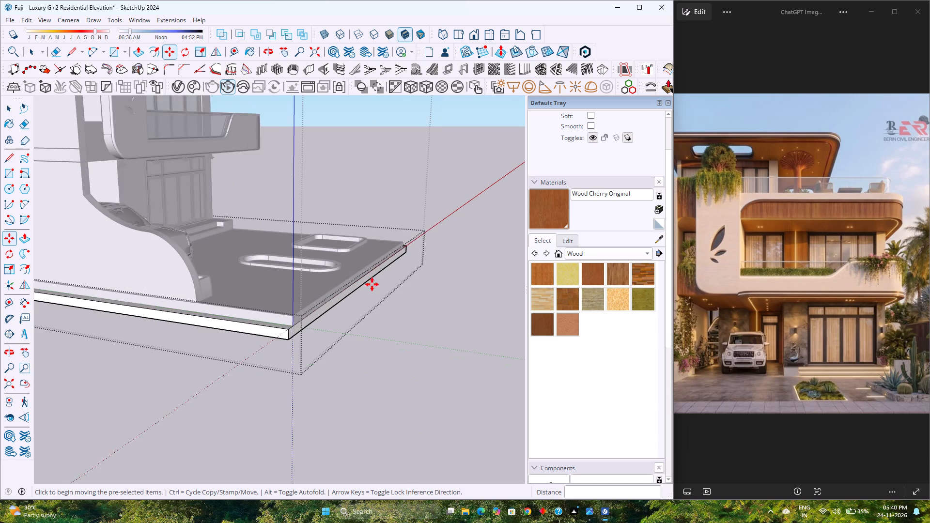
scroll(372, 284, down, 20)
scroll(217, 276, up, 14)
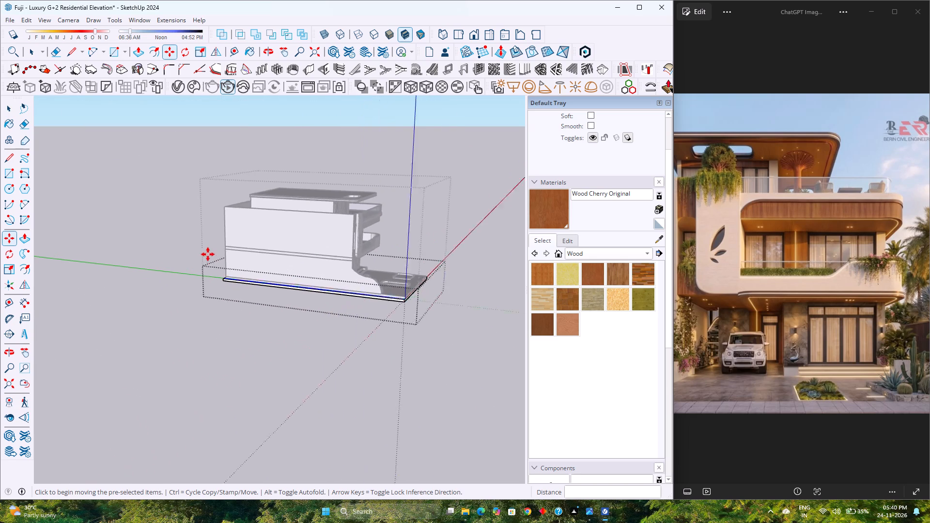
scroll(208, 254, up, 1)
key(space)
scroll(205, 253, up, 5)
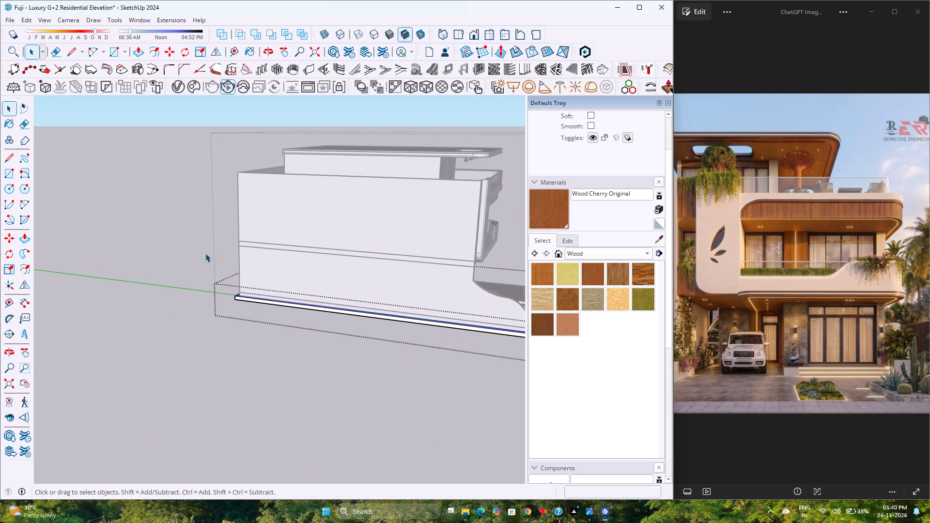
scroll(217, 294, up, 17)
scroll(234, 278, down, 1)
scroll(234, 279, up, 4)
middle_drag(234, 279, 256, 311)
scroll(250, 377, down, 9)
middle_drag(184, 370, 319, 375)
scroll(374, 363, up, 3)
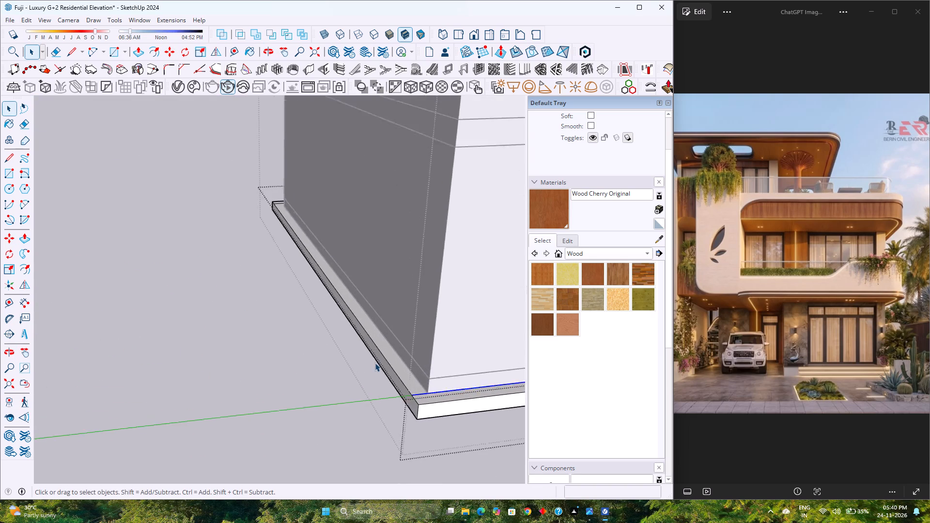
scroll(375, 363, up, 2)
scroll(407, 387, up, 2)
click(415, 394)
scroll(427, 419, up, 3)
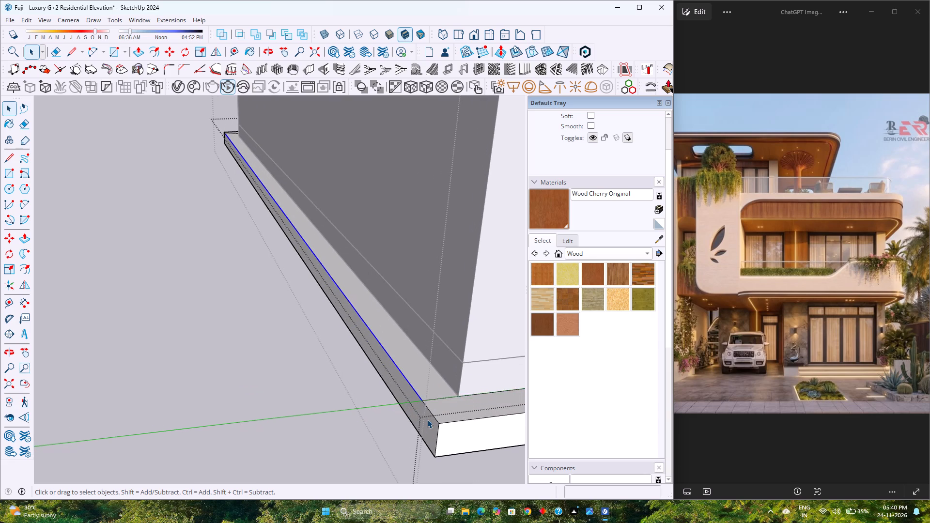
scroll(427, 419, up, 6)
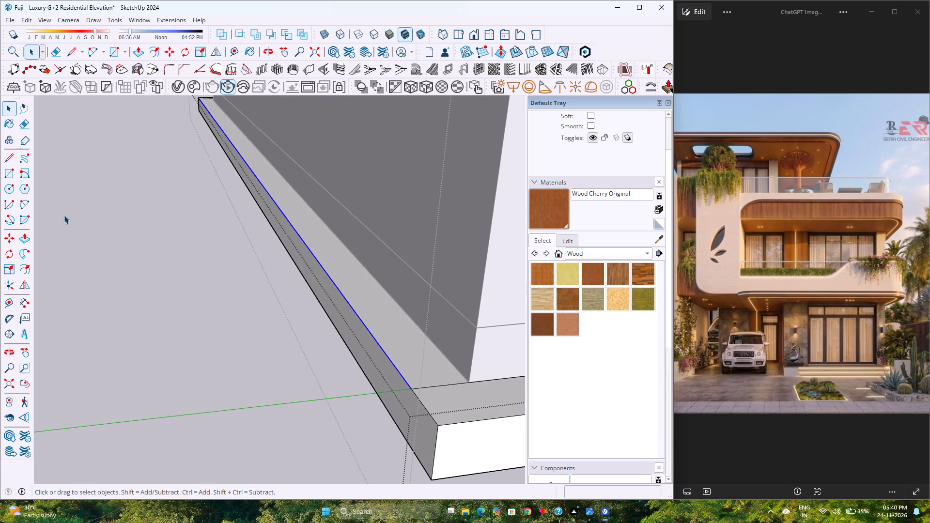
click(7, 387)
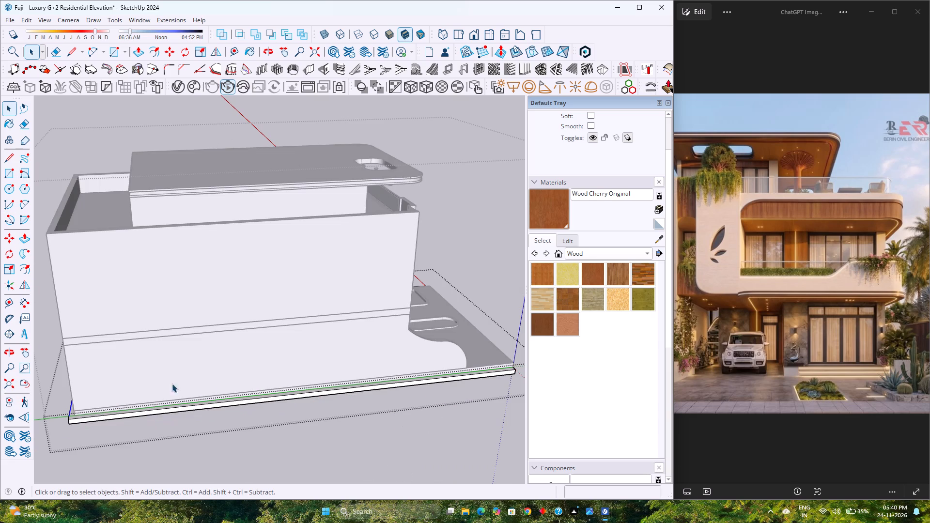
scroll(44, 430, up, 17)
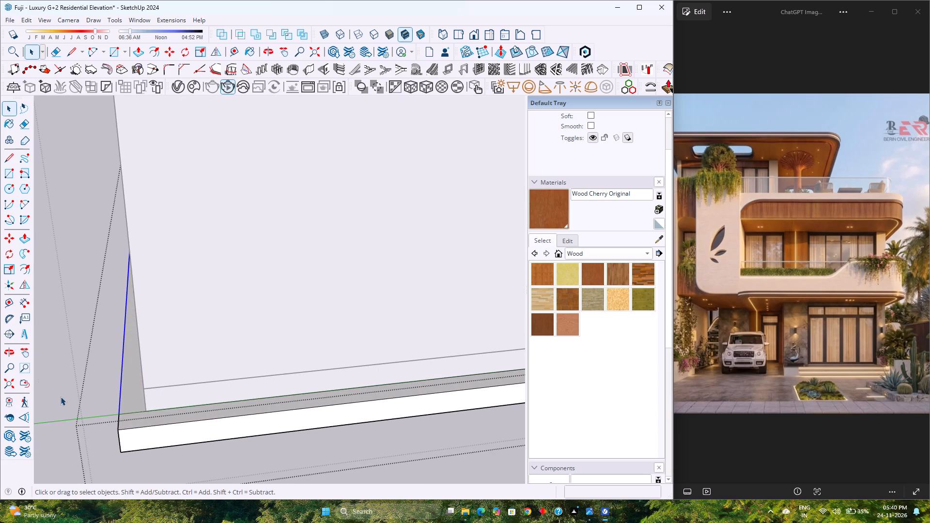
scroll(82, 454, up, 11)
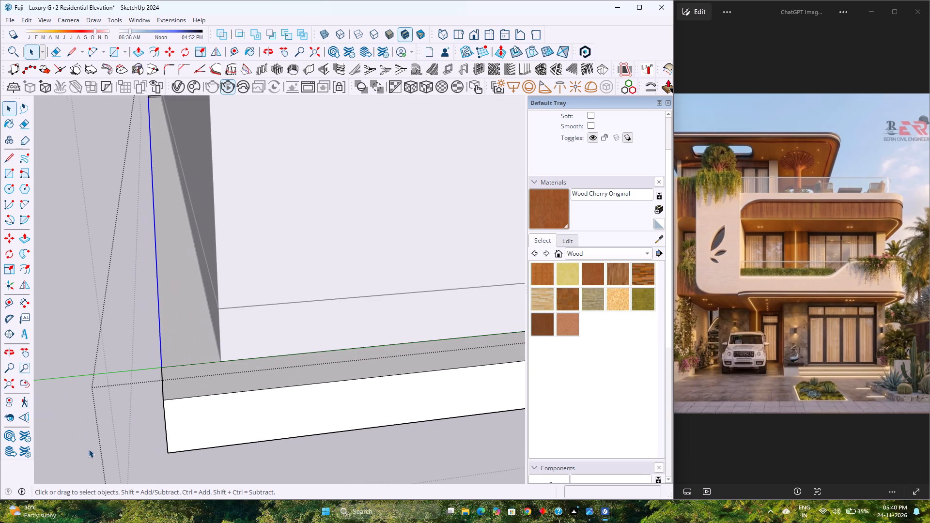
click(174, 53)
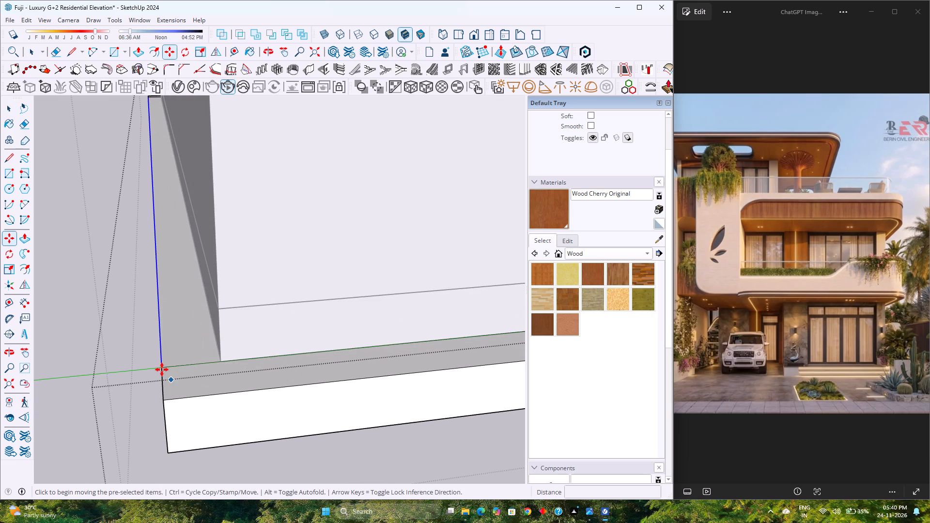
click(164, 366)
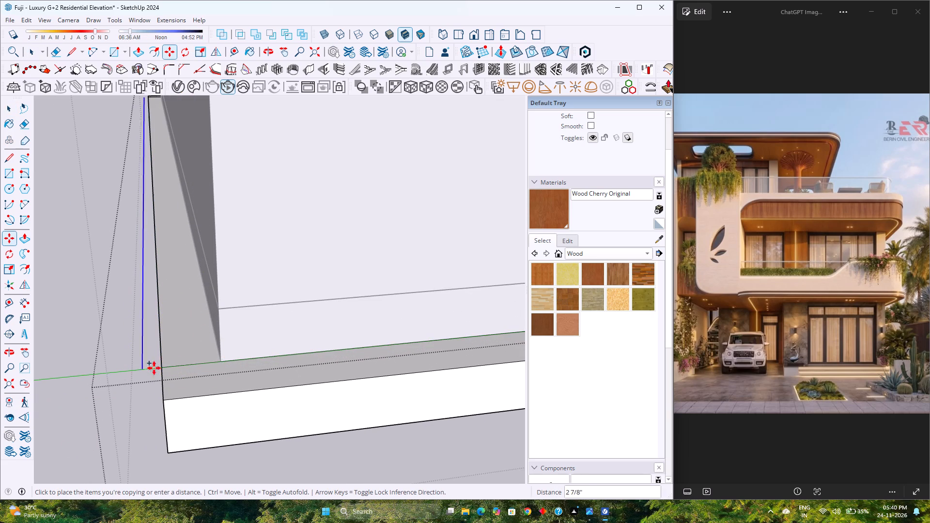
click(218, 363)
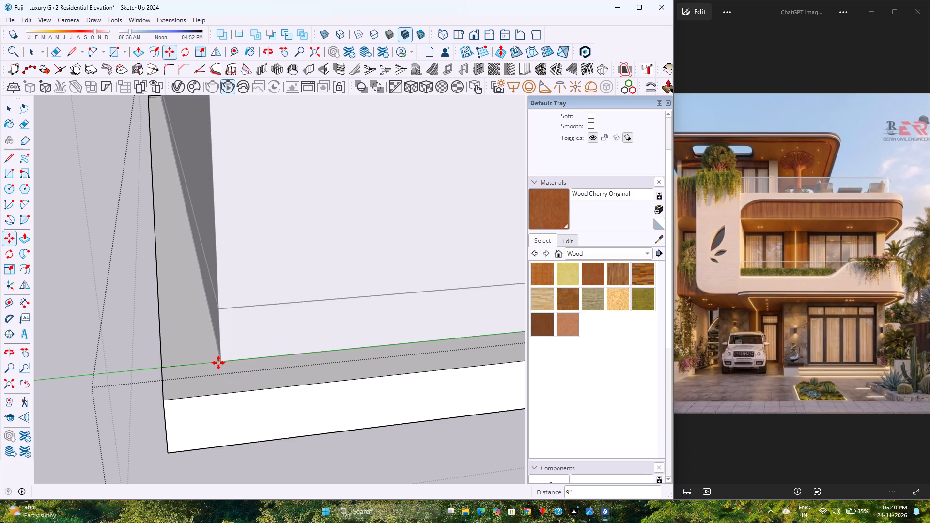
scroll(218, 363, down, 4)
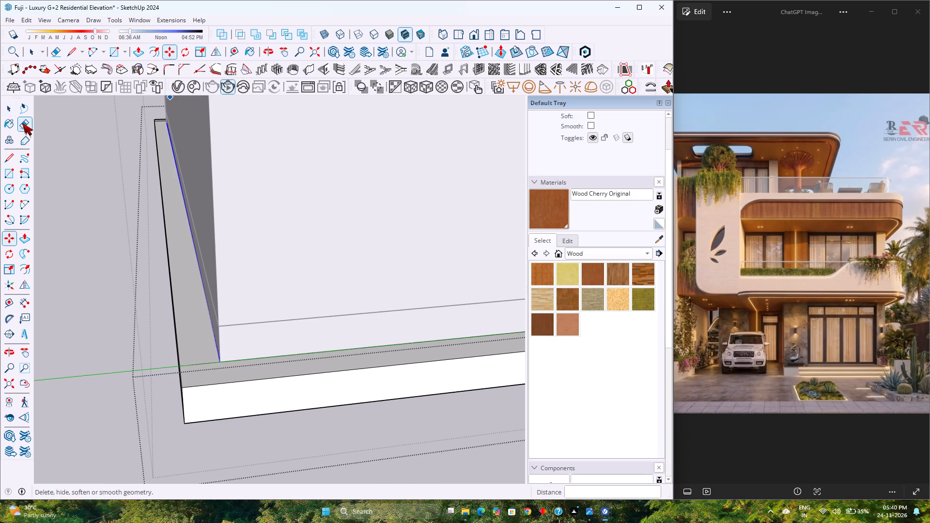
Erase the leftover ends of the copied side edges at the base slab's two rear corners.
click(24, 124)
scroll(191, 376, up, 2)
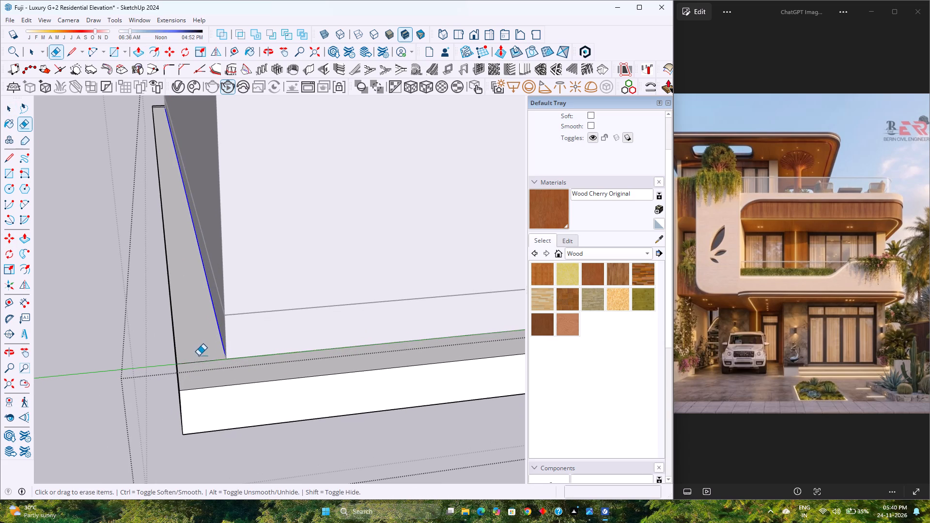
drag(199, 357, 201, 363)
scroll(223, 435, down, 17)
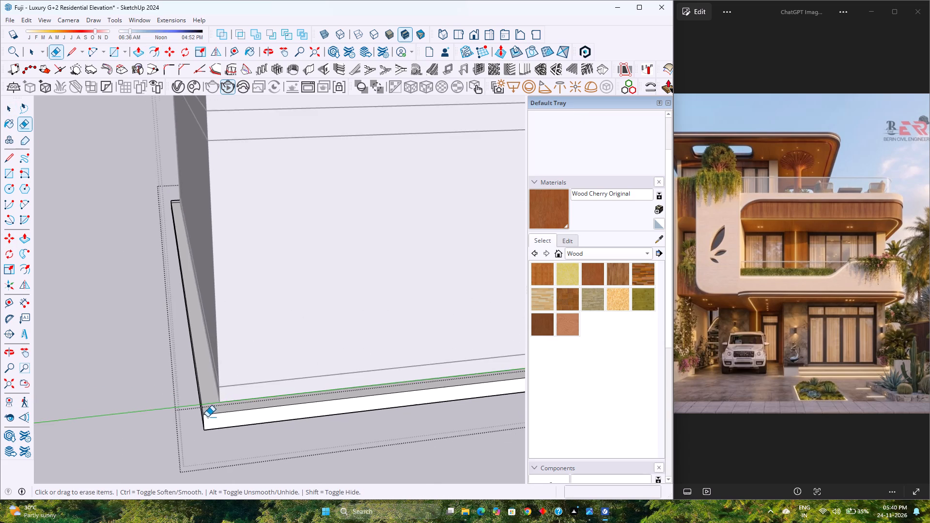
scroll(207, 417, down, 2)
scroll(174, 336, down, 3)
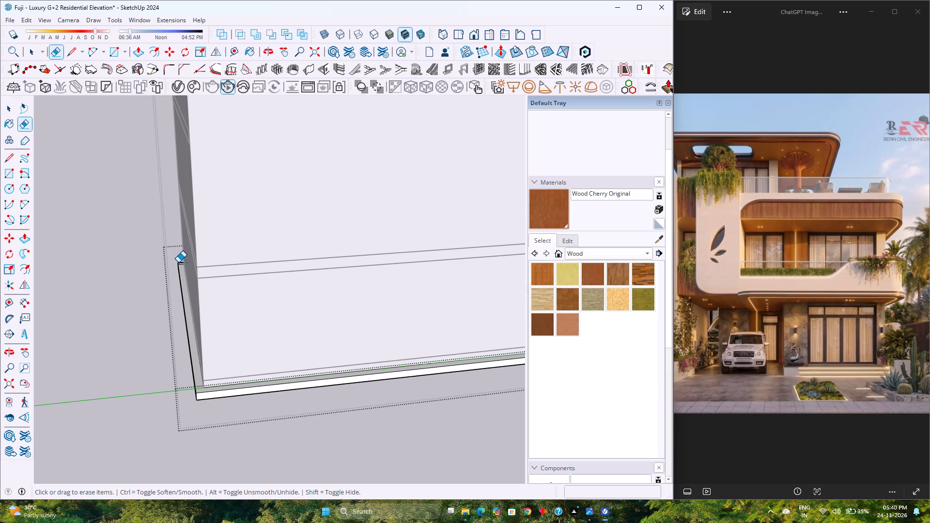
scroll(178, 262, up, 18)
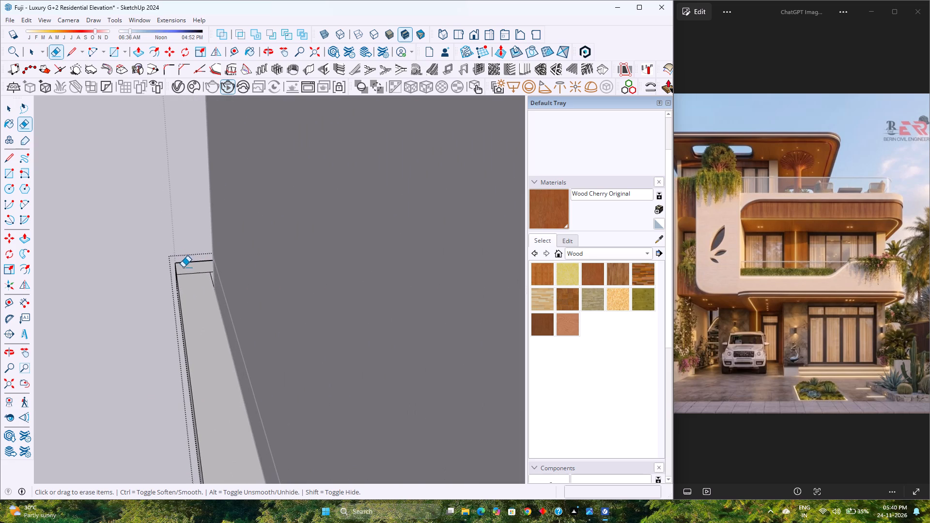
drag(186, 269, 190, 275)
Push/Pull the border strip around the sides and rear of the lower base slab up 5' and close the slab group.
scroll(188, 304, down, 9)
middle_drag(192, 309, 286, 318)
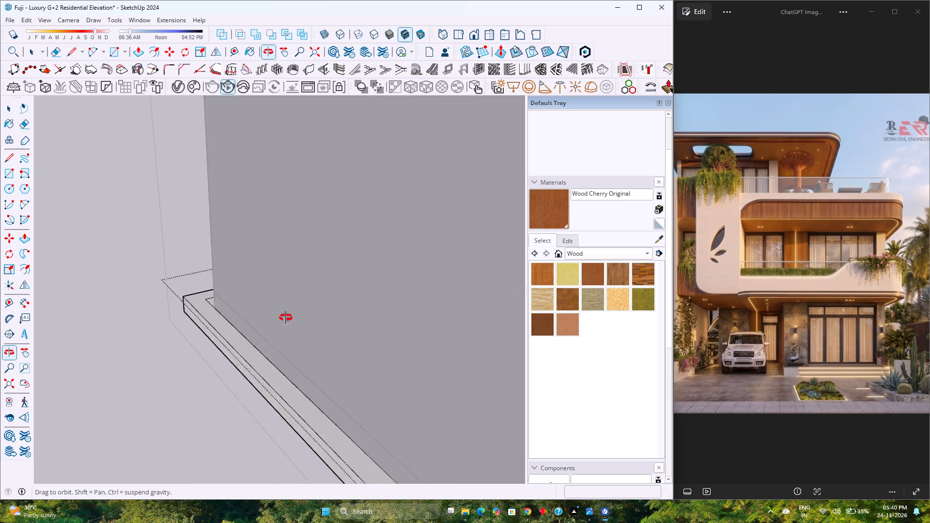
middle_drag(286, 318, 563, 382)
scroll(104, 385, down, 4)
middle_drag(104, 385, 473, 383)
scroll(288, 383, down, 3)
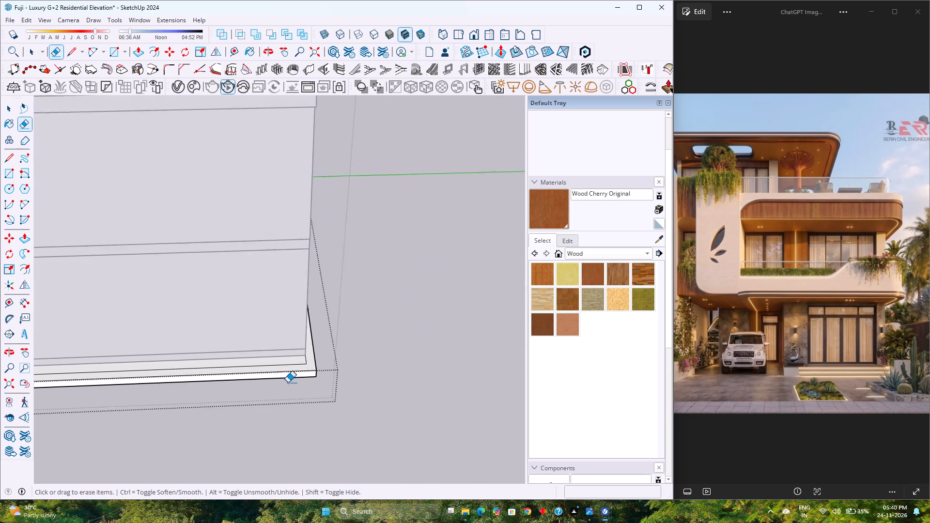
scroll(288, 383, down, 20)
scroll(288, 383, down, 8)
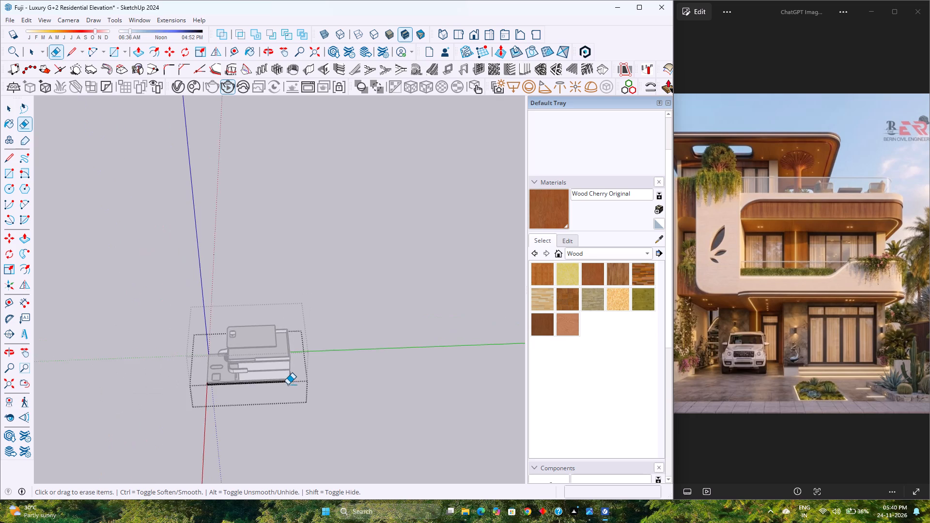
scroll(288, 385, down, 5)
click(140, 55)
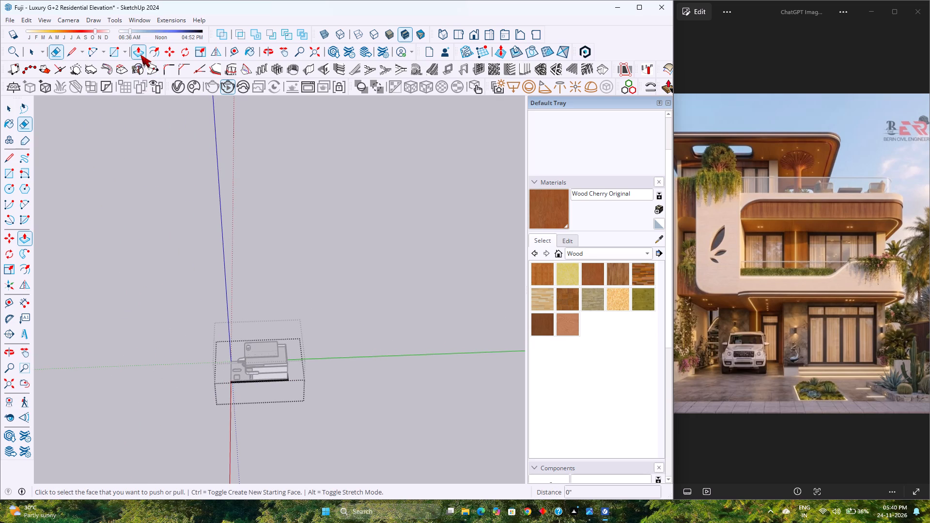
scroll(301, 382, up, 14)
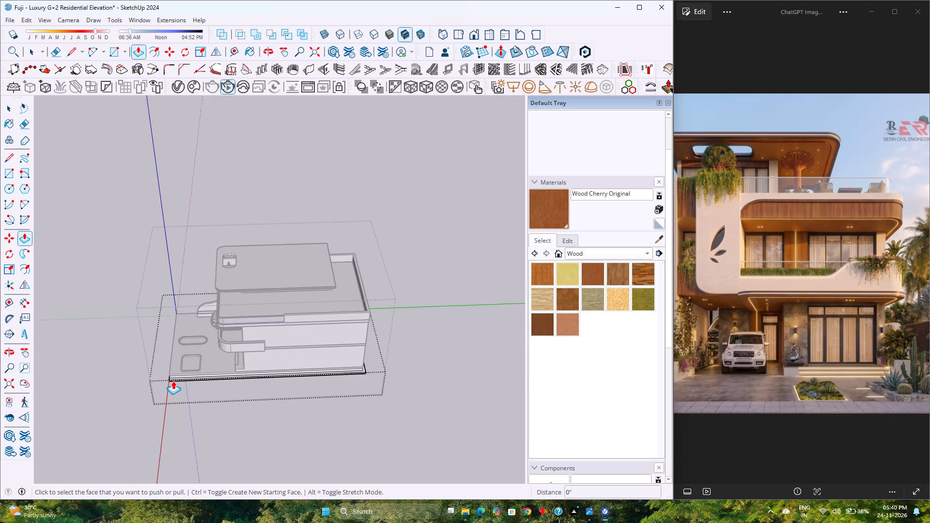
scroll(173, 381, up, 18)
click(178, 370)
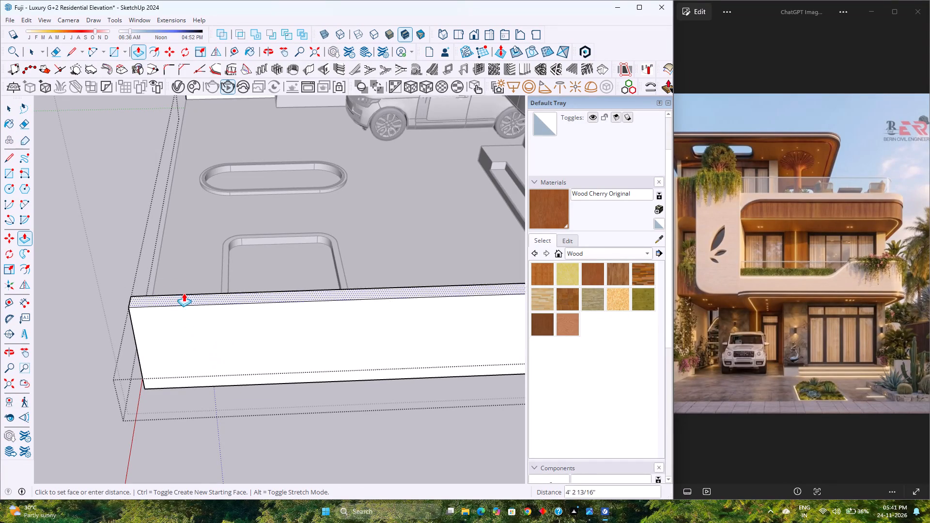
scroll(216, 298, down, 8)
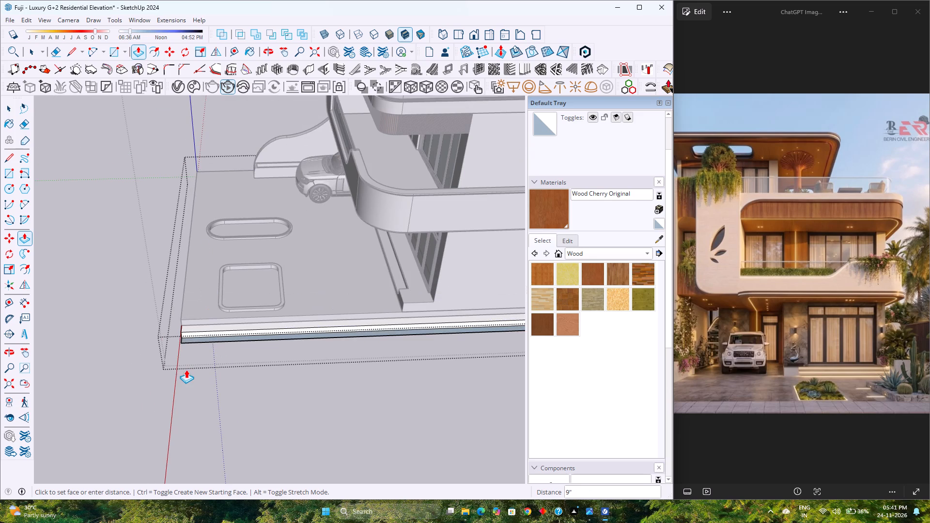
middle_drag(179, 369, 540, 338)
scroll(260, 338, down, 8)
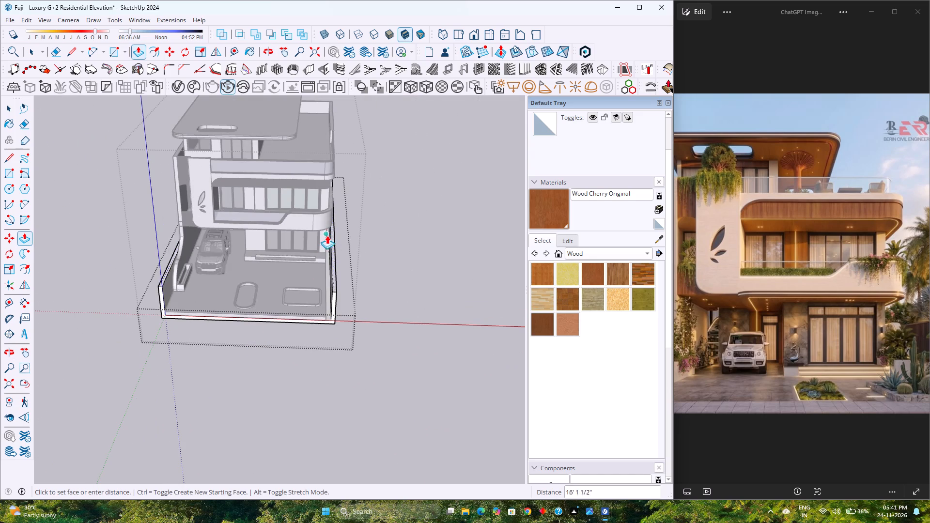
text(5')
key(Return)
key(space)
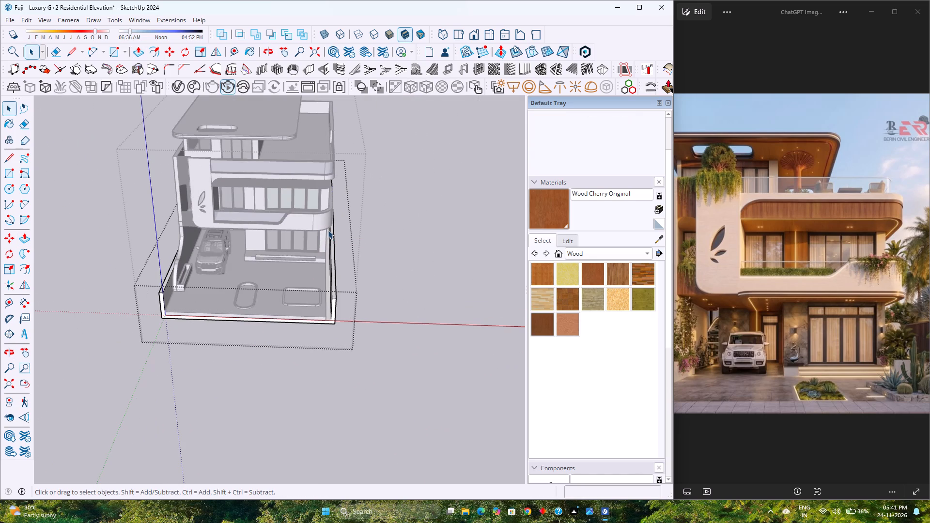
click(430, 231)
Push/Pull the ground slab's side face opposite the car porch out 1' to meet the boundary wall and close the slab group.
scroll(318, 324, up, 6)
middle_drag(313, 318, 295, 262)
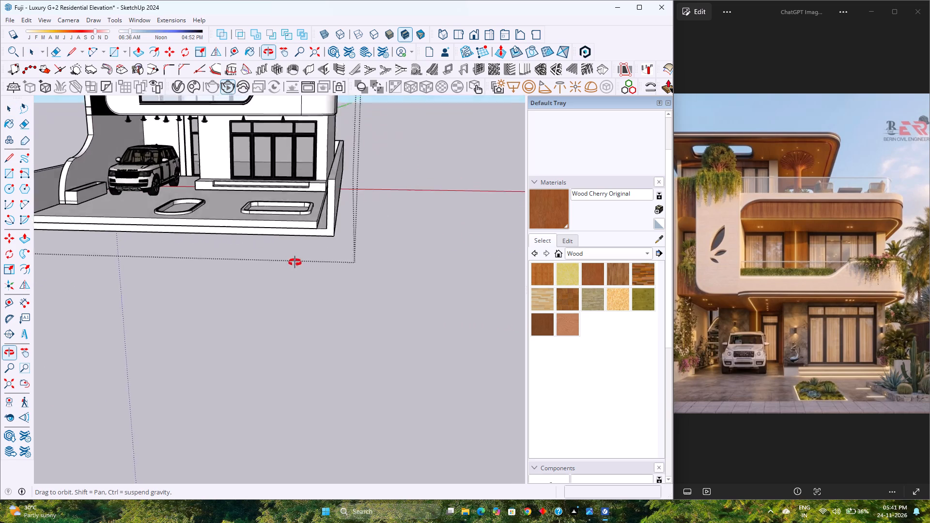
middle_drag(295, 262, 218, 298)
scroll(221, 277, up, 17)
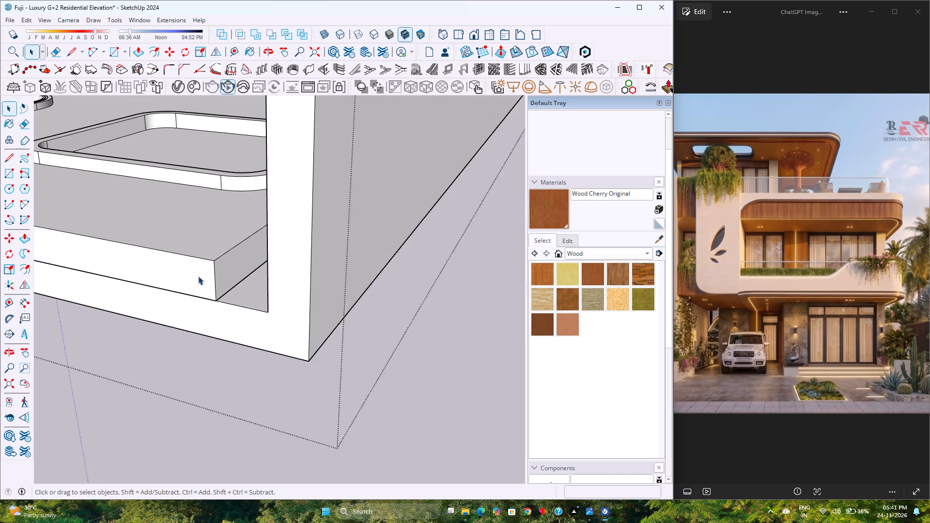
scroll(198, 276, up, 4)
middle_drag(217, 275, 298, 268)
double_click(226, 269)
scroll(226, 269, up, 3)
click(226, 269)
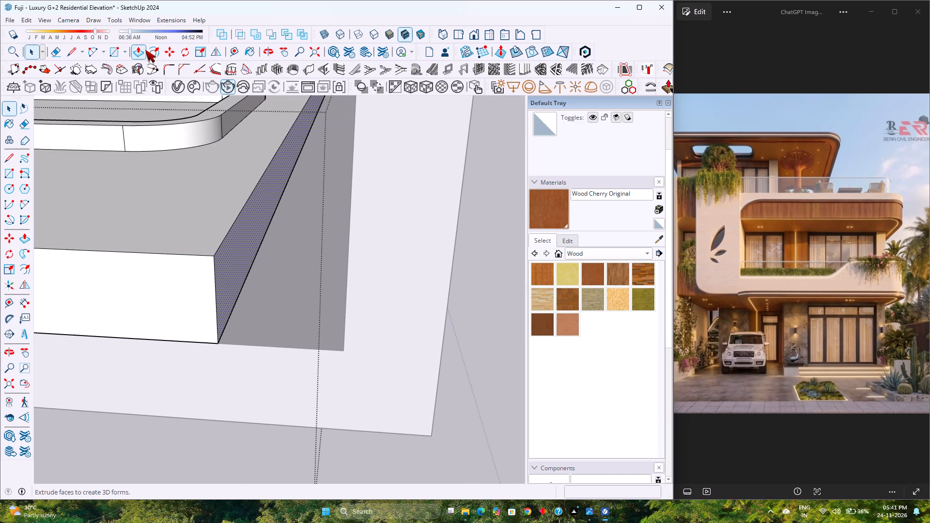
click(145, 50)
click(226, 293)
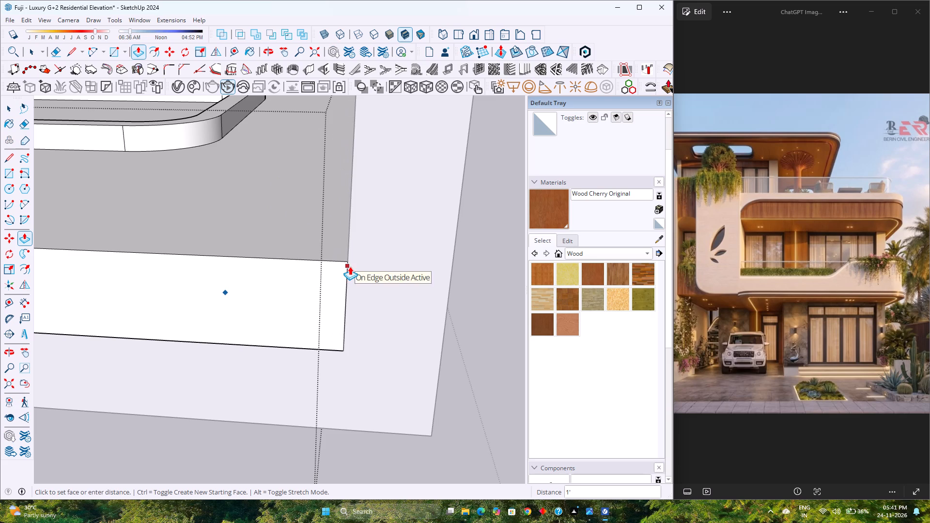
click(350, 266)
scroll(319, 361, down, 9)
key(space)
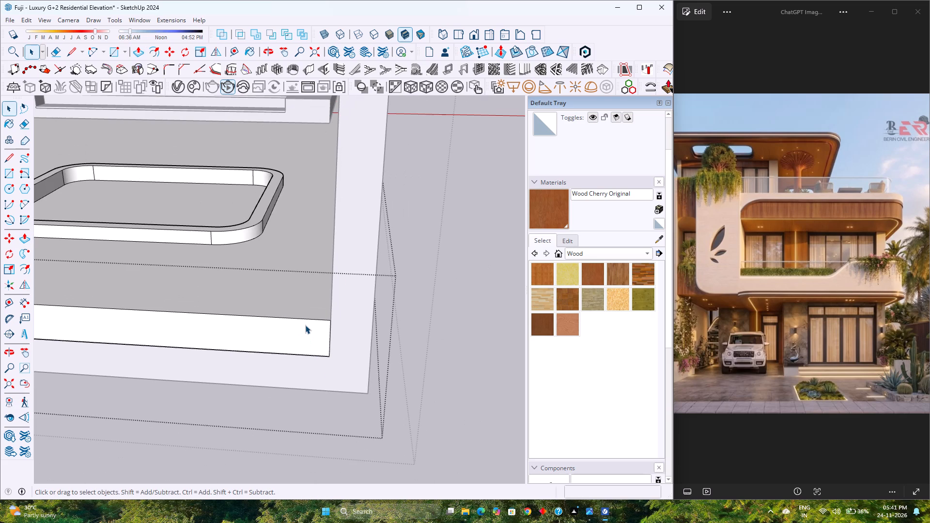
scroll(304, 398, down, 14)
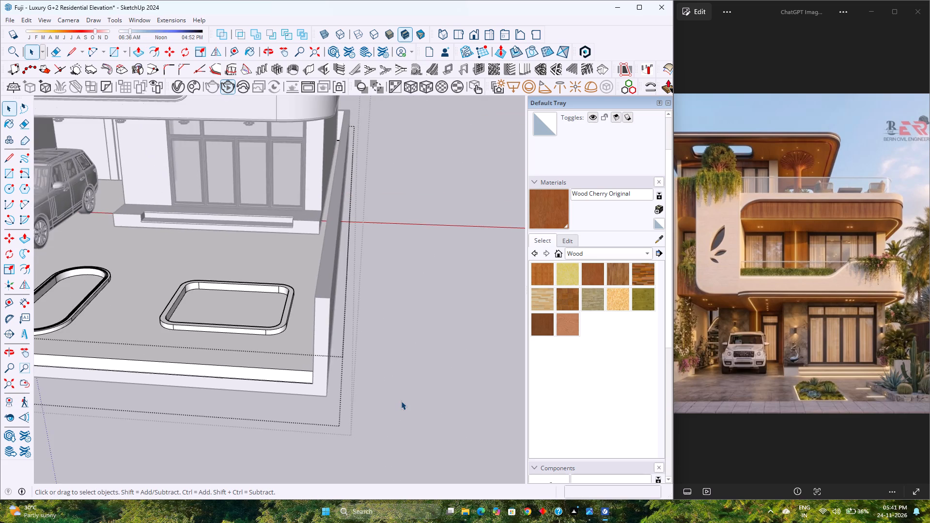
click(401, 401)
Push/Pull the top face of the boundary walls up 1' inside the base slab group.
scroll(403, 401, down, 13)
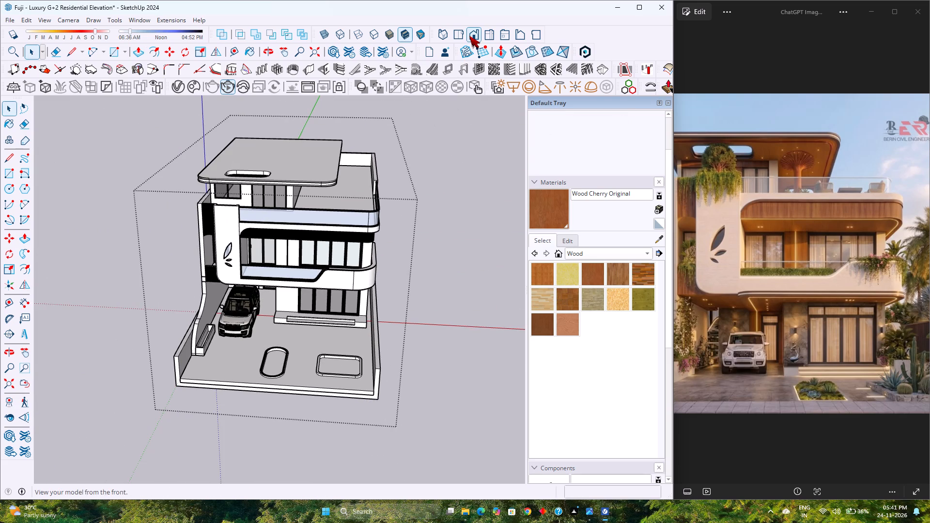
click(469, 36)
click(9, 383)
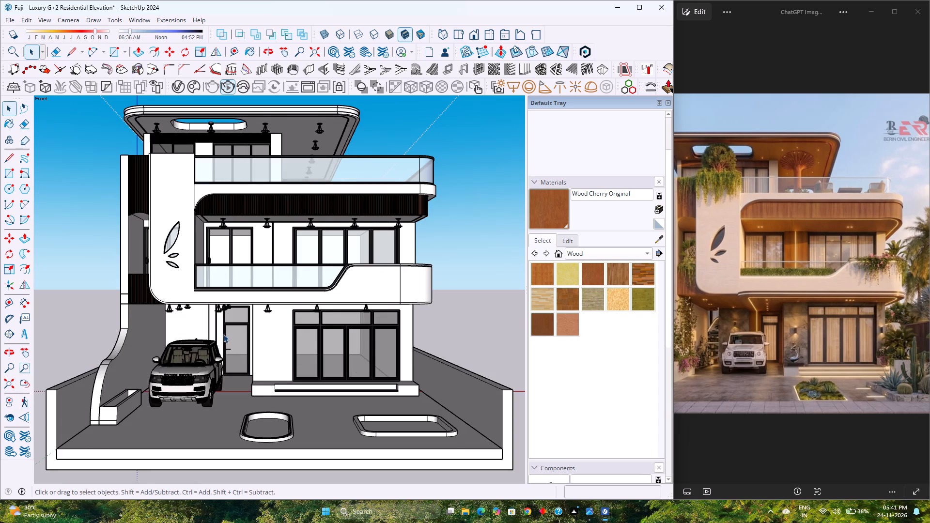
scroll(225, 332, down, 1)
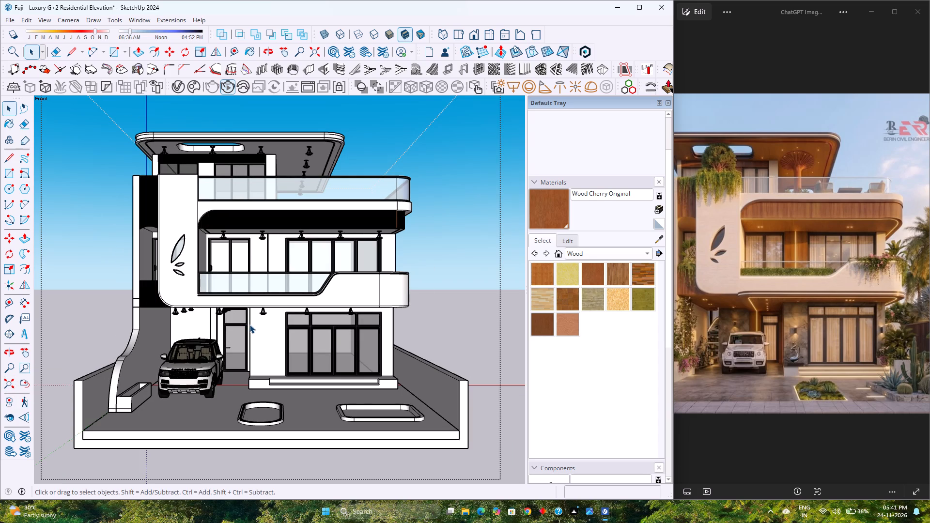
scroll(77, 381, up, 7)
double_click(83, 376)
scroll(83, 376, up, 3)
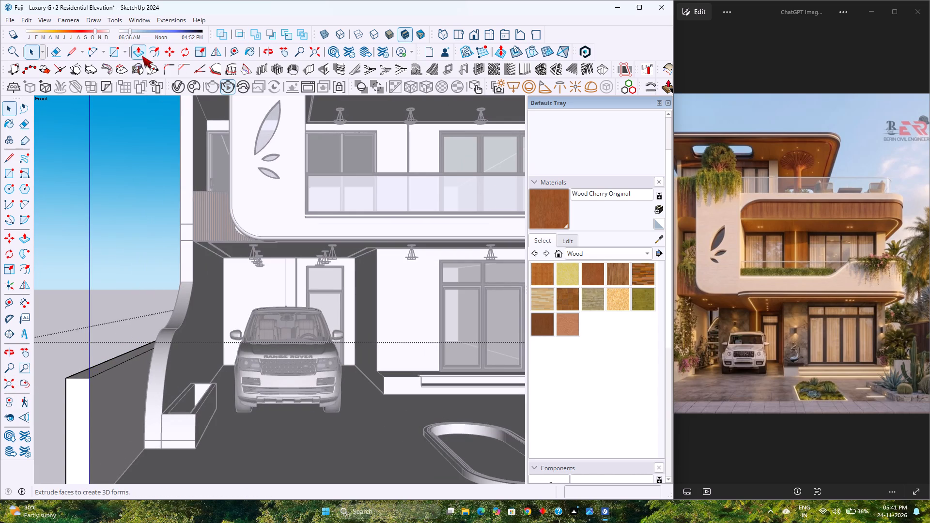
click(139, 54)
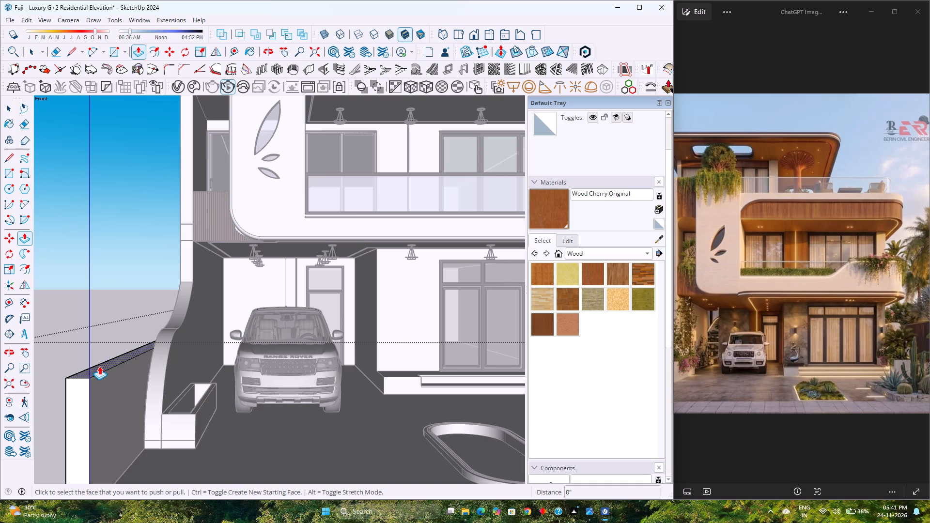
click(99, 366)
text(1')
key(Return)
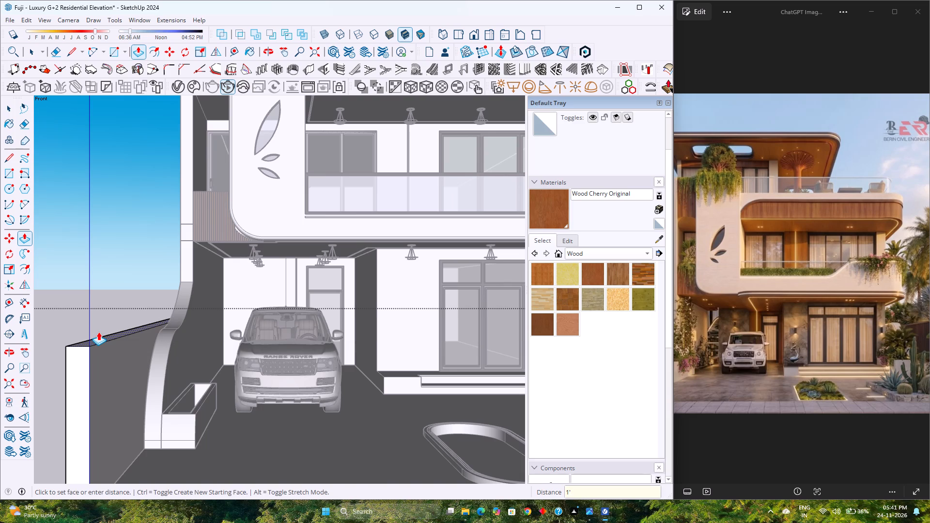
key(space)
Check the reference image's boundary wall, raise the top of the boundary walls by another 1', and close the base slab group.
scroll(740, 393, down, 5)
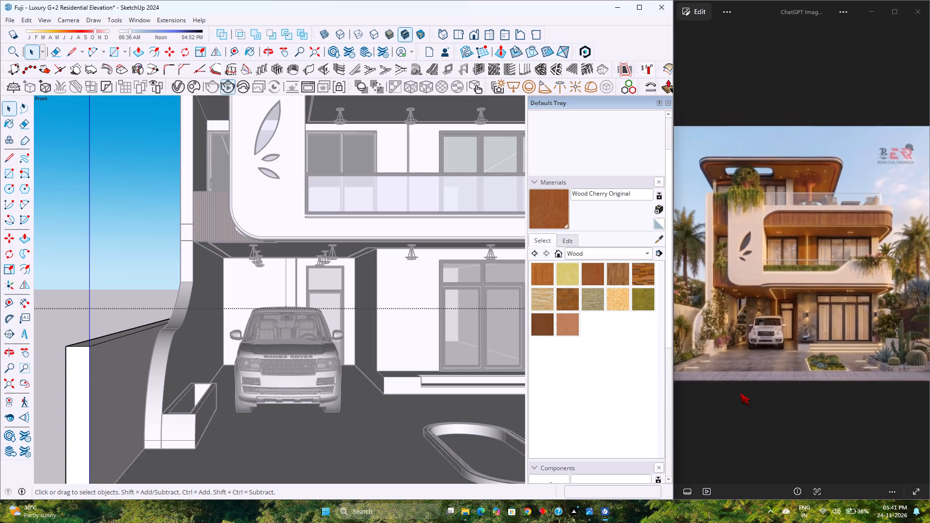
scroll(698, 341, down, 5)
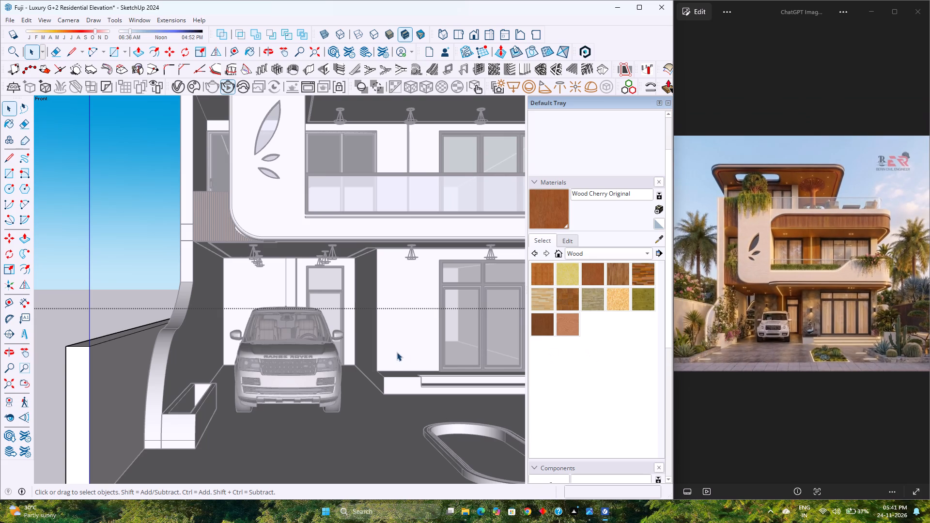
scroll(169, 342, up, 1)
middle_drag(169, 342, 165, 375)
click(97, 361)
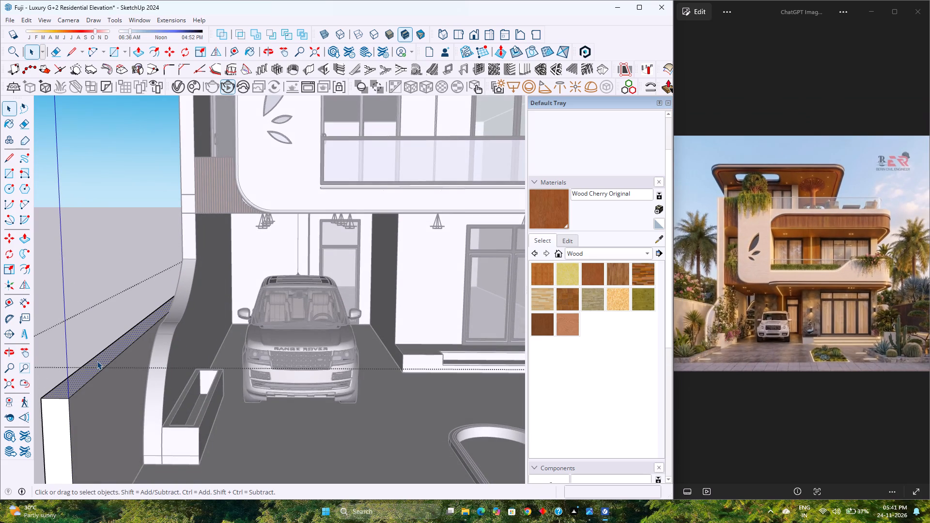
click(25, 237)
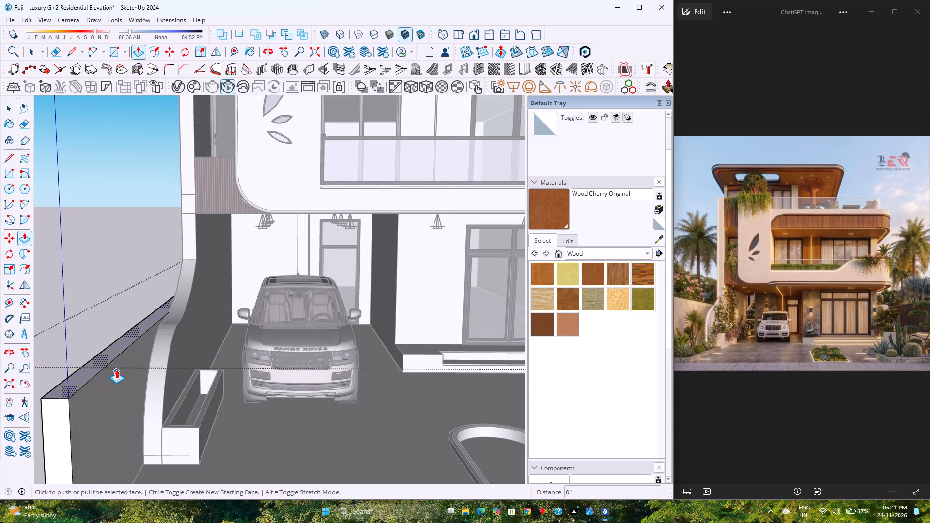
double_click(109, 352)
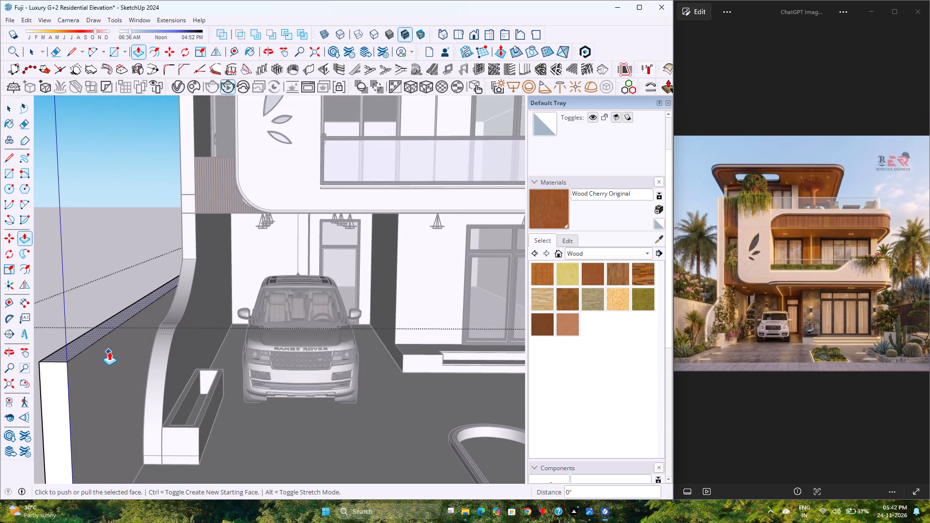
key(Escape)
key(space)
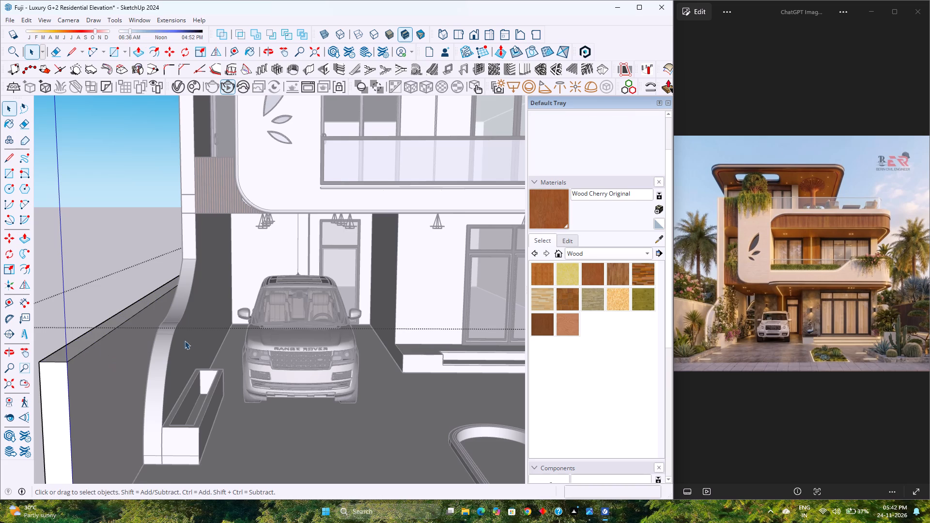
scroll(226, 339, down, 10)
click(216, 463)
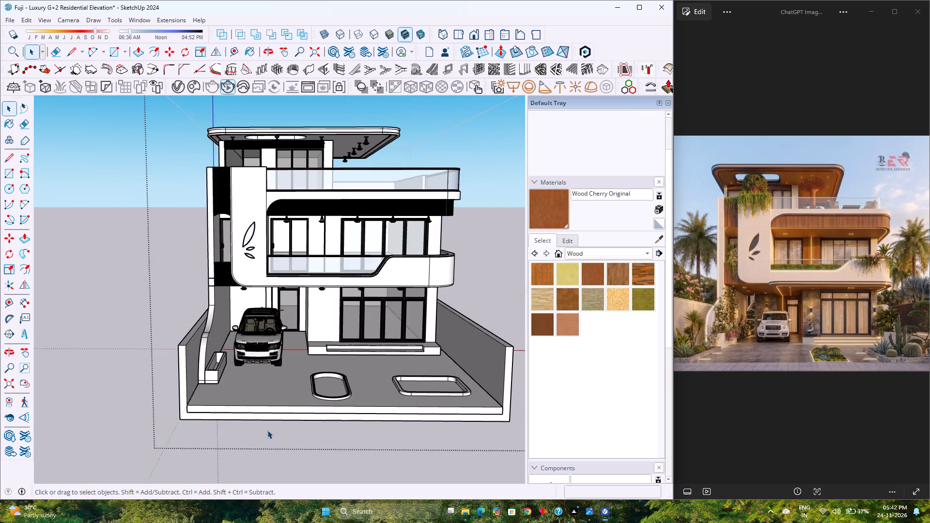
Save the model with the raised boundary walls.
middle_drag(268, 429, 244, 375)
middle_click(244, 375)
scroll(243, 375, up, 3)
scroll(243, 374, down, 4)
scroll(243, 374, up, 4)
scroll(243, 374, down, 5)
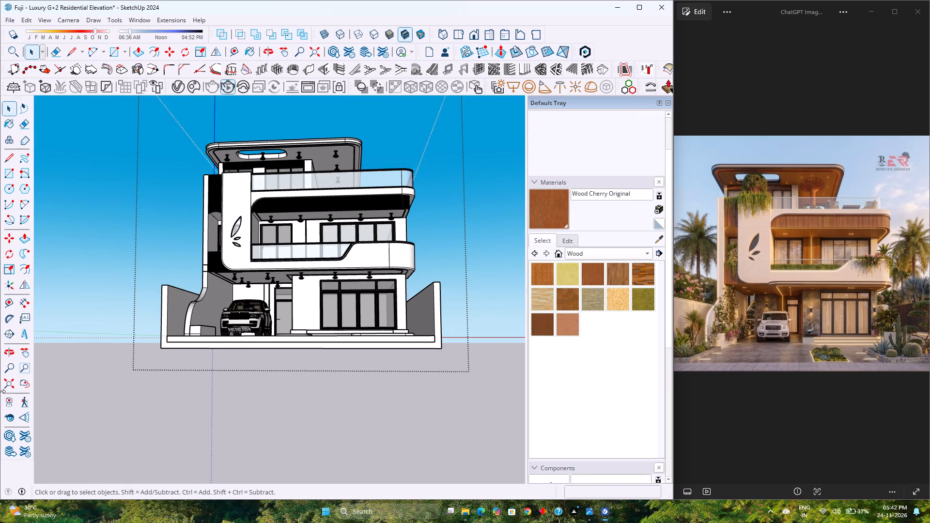
key(ctrl+s)
Examine the whole elevation in the front view against the reference image.
click(477, 34)
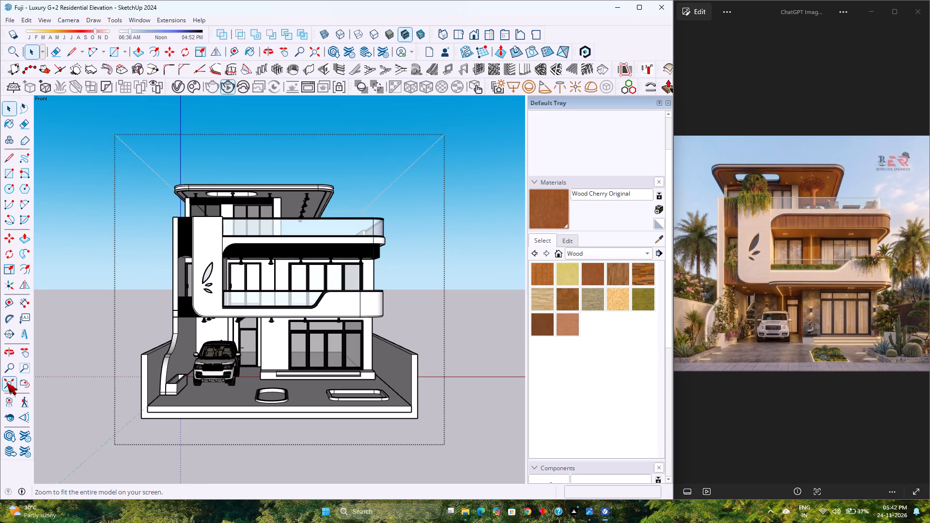
click(8, 384)
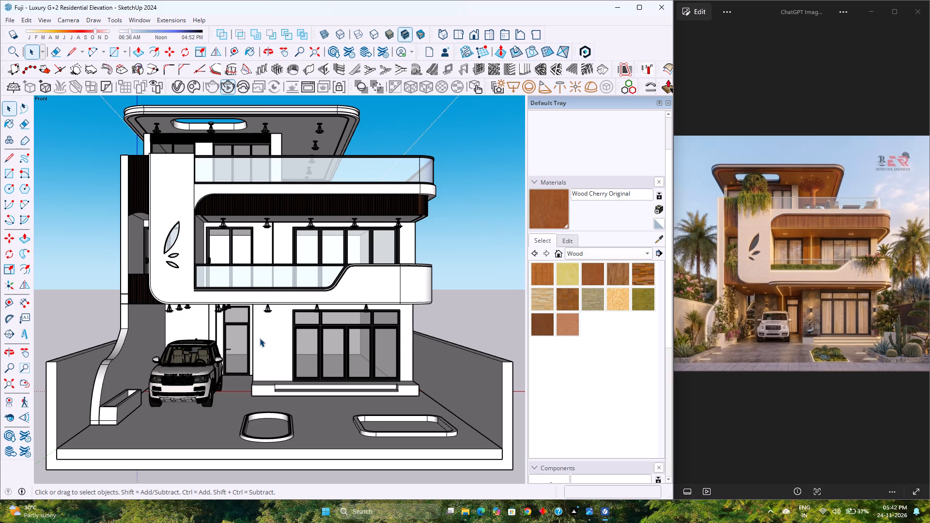
scroll(261, 338, down, 1)
scroll(263, 340, up, 3)
scroll(263, 340, down, 3)
scroll(263, 340, up, 3)
scroll(263, 340, down, 4)
scroll(263, 340, up, 5)
scroll(263, 340, down, 5)
scroll(263, 340, up, 4)
scroll(263, 340, down, 4)
scroll(263, 338, up, 3)
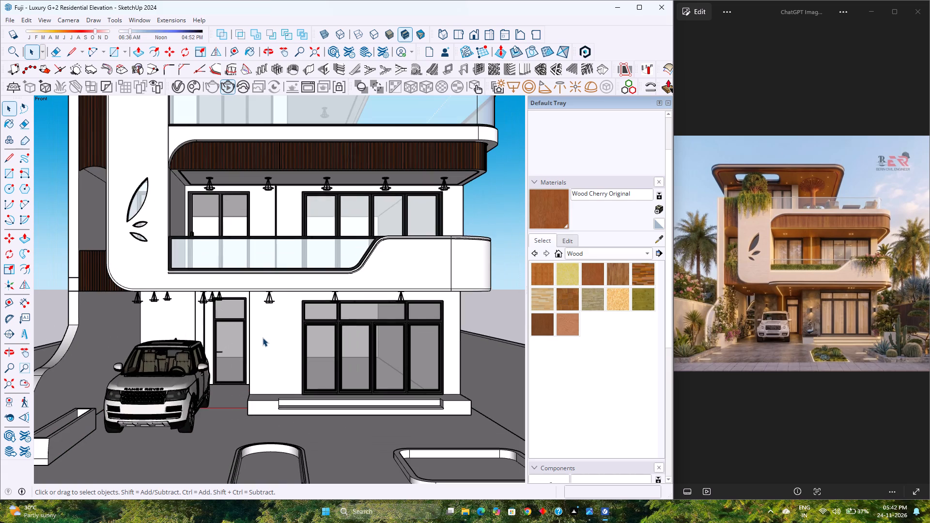
scroll(262, 340, down, 2)
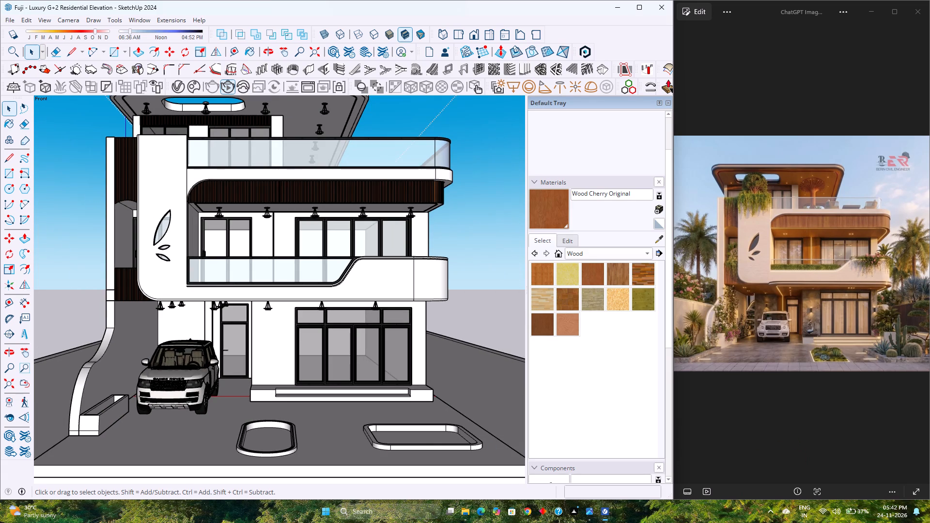
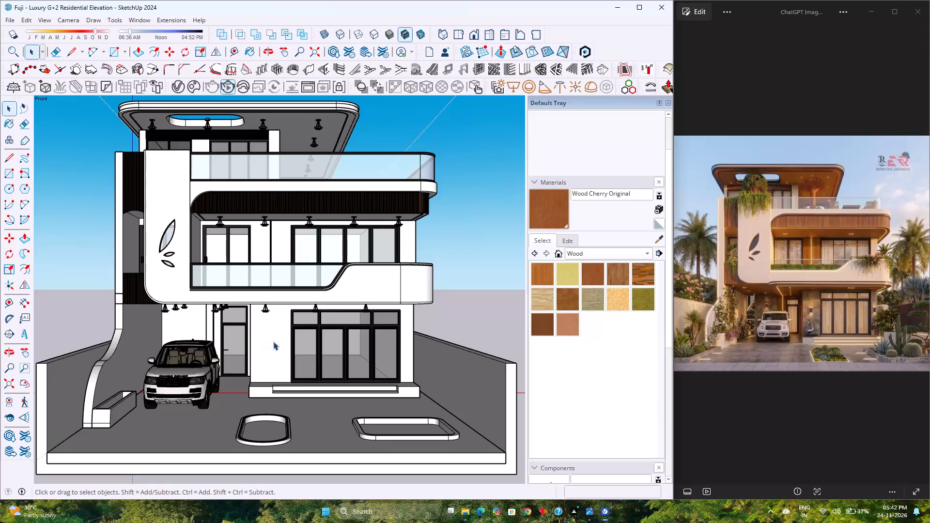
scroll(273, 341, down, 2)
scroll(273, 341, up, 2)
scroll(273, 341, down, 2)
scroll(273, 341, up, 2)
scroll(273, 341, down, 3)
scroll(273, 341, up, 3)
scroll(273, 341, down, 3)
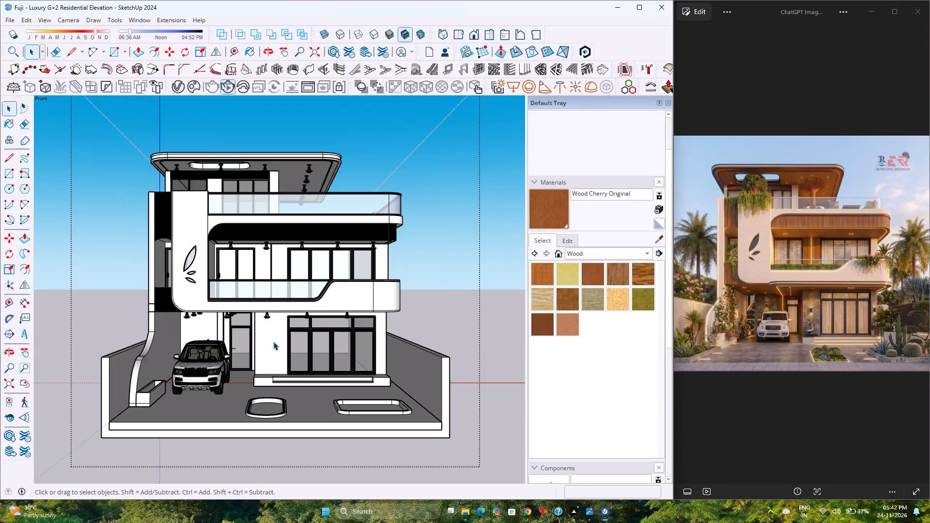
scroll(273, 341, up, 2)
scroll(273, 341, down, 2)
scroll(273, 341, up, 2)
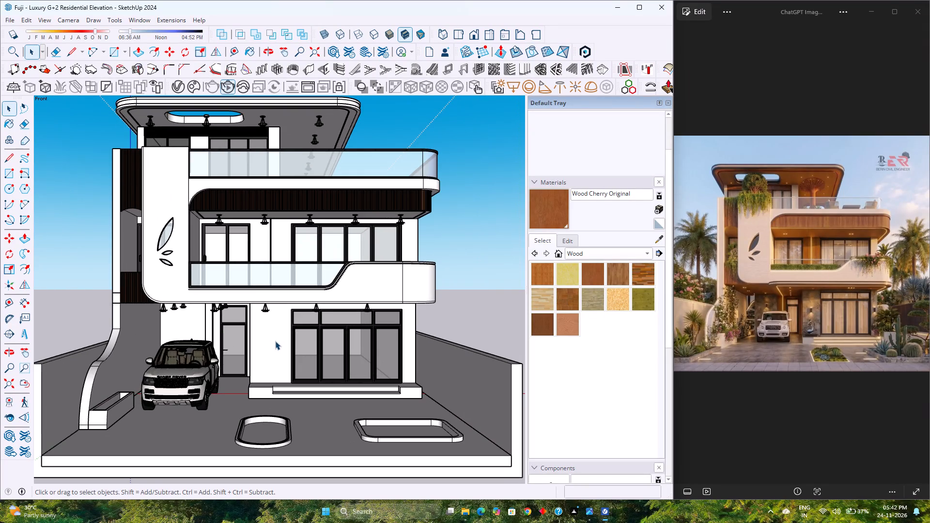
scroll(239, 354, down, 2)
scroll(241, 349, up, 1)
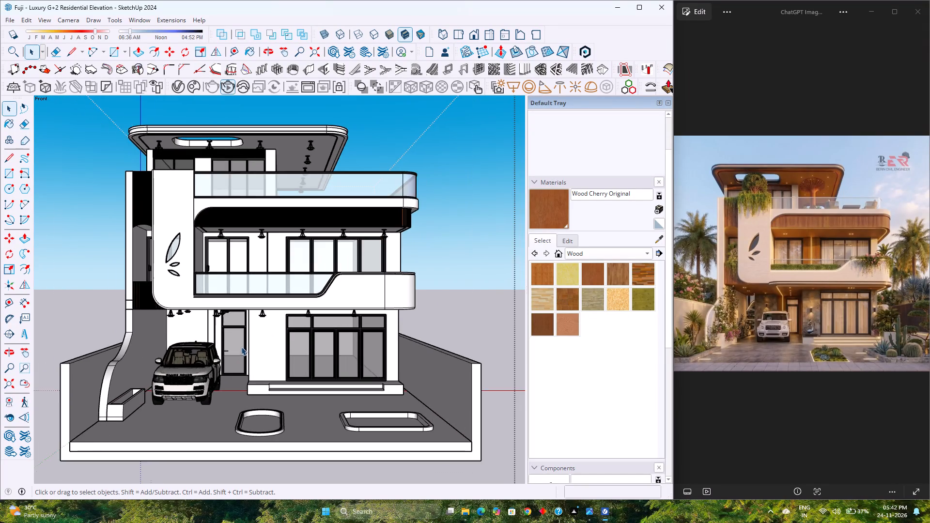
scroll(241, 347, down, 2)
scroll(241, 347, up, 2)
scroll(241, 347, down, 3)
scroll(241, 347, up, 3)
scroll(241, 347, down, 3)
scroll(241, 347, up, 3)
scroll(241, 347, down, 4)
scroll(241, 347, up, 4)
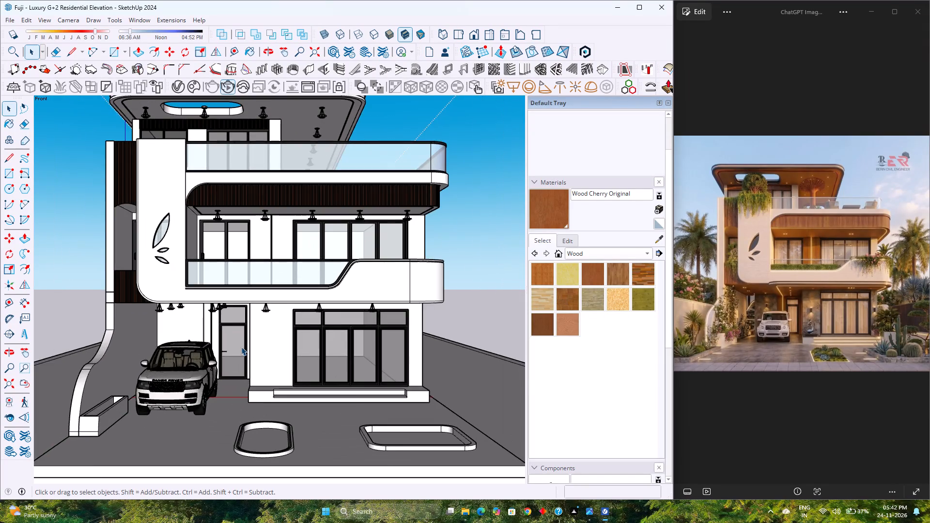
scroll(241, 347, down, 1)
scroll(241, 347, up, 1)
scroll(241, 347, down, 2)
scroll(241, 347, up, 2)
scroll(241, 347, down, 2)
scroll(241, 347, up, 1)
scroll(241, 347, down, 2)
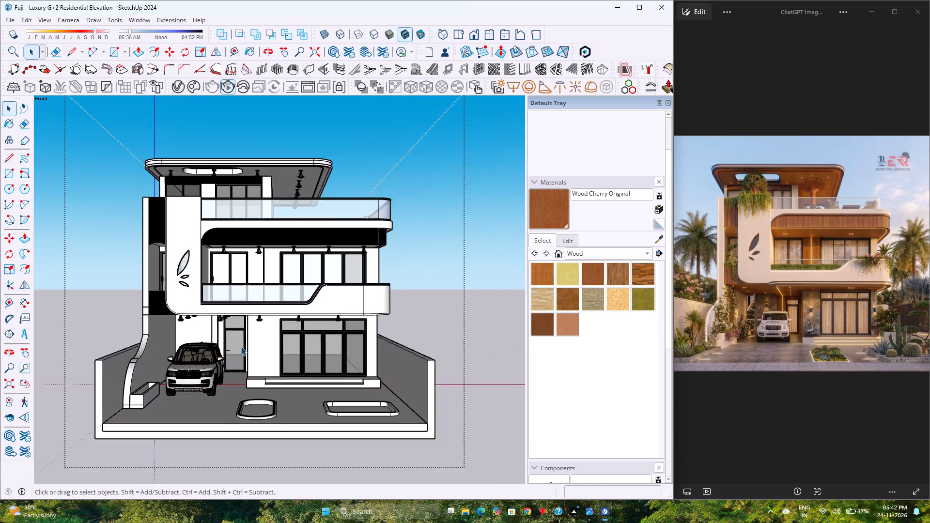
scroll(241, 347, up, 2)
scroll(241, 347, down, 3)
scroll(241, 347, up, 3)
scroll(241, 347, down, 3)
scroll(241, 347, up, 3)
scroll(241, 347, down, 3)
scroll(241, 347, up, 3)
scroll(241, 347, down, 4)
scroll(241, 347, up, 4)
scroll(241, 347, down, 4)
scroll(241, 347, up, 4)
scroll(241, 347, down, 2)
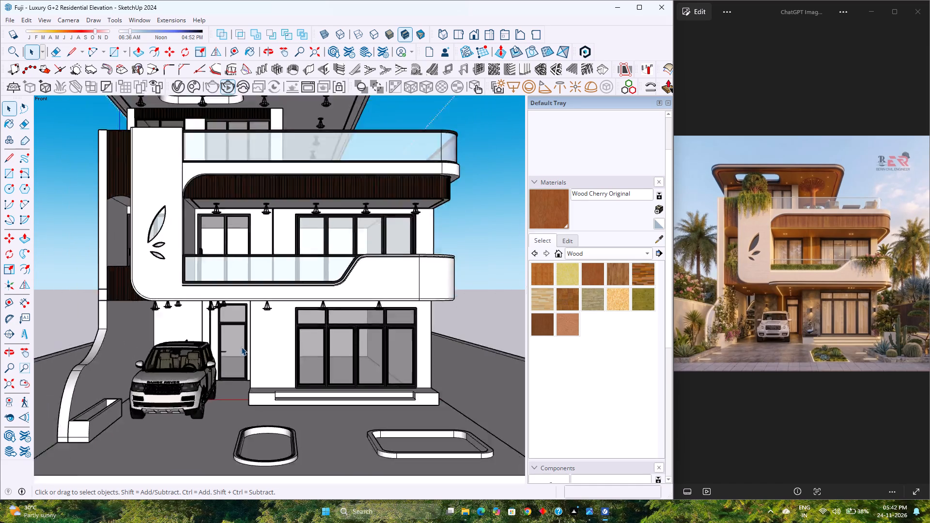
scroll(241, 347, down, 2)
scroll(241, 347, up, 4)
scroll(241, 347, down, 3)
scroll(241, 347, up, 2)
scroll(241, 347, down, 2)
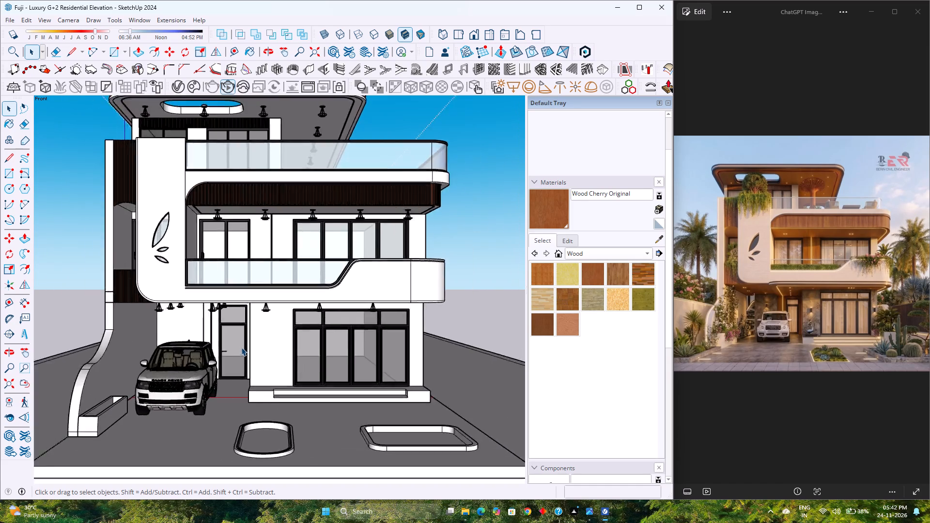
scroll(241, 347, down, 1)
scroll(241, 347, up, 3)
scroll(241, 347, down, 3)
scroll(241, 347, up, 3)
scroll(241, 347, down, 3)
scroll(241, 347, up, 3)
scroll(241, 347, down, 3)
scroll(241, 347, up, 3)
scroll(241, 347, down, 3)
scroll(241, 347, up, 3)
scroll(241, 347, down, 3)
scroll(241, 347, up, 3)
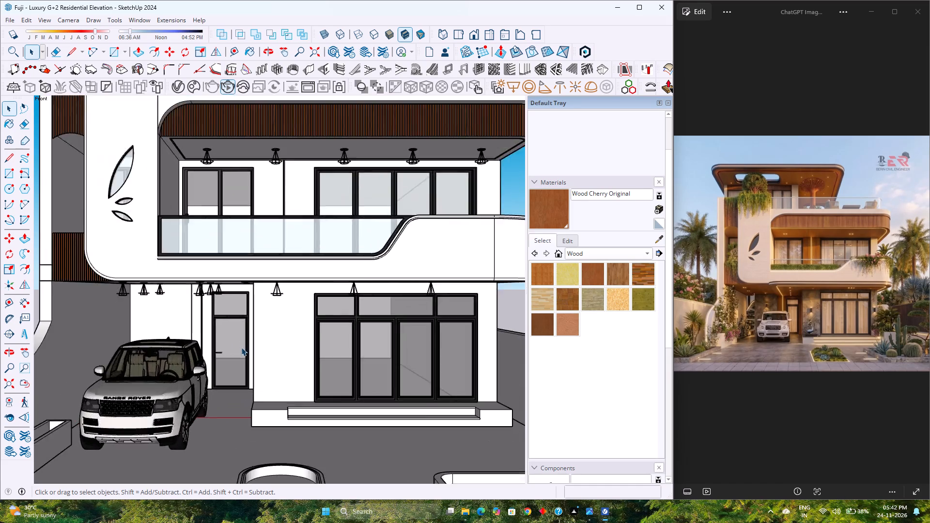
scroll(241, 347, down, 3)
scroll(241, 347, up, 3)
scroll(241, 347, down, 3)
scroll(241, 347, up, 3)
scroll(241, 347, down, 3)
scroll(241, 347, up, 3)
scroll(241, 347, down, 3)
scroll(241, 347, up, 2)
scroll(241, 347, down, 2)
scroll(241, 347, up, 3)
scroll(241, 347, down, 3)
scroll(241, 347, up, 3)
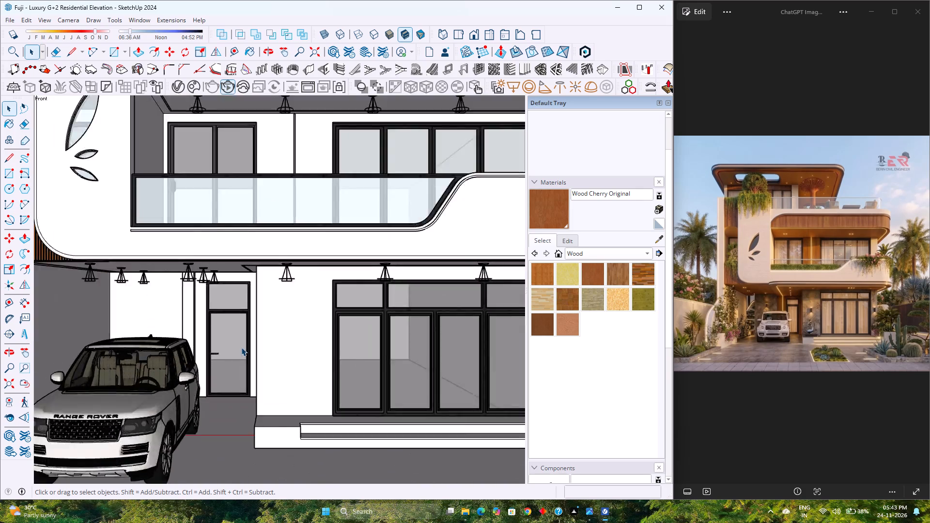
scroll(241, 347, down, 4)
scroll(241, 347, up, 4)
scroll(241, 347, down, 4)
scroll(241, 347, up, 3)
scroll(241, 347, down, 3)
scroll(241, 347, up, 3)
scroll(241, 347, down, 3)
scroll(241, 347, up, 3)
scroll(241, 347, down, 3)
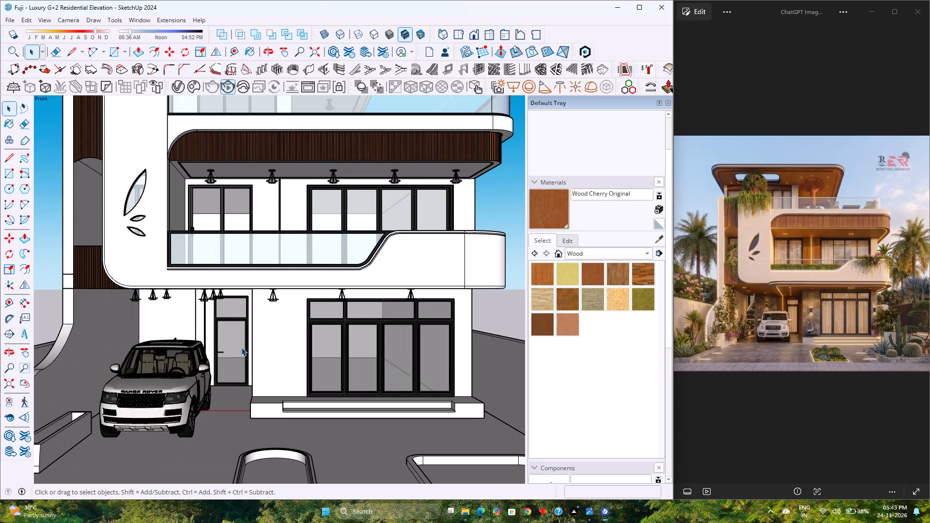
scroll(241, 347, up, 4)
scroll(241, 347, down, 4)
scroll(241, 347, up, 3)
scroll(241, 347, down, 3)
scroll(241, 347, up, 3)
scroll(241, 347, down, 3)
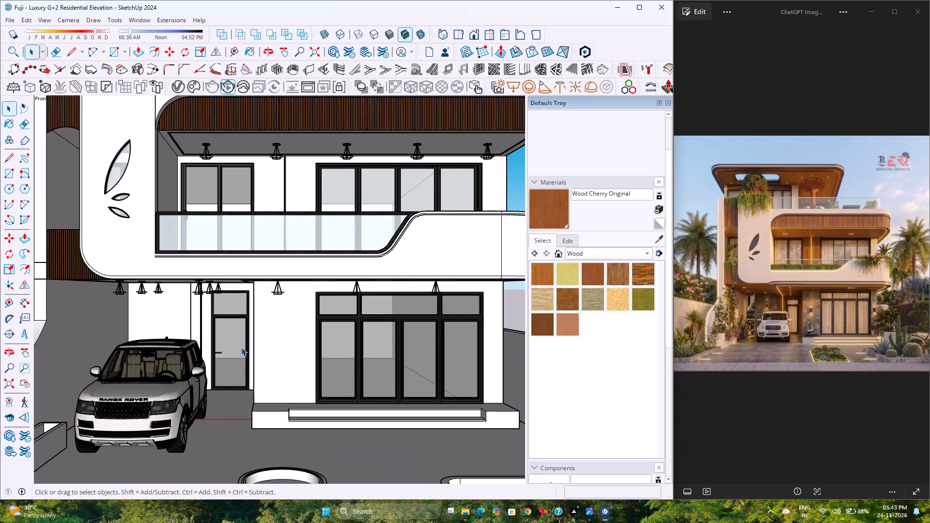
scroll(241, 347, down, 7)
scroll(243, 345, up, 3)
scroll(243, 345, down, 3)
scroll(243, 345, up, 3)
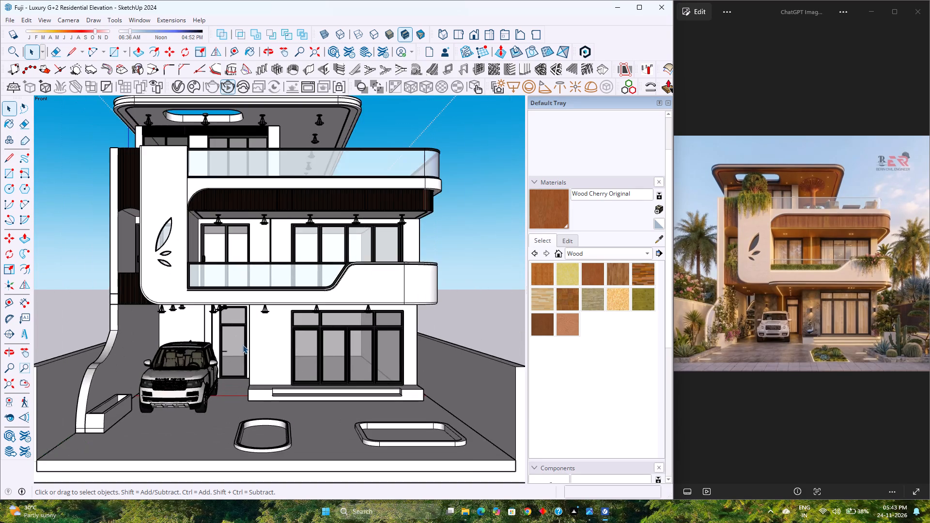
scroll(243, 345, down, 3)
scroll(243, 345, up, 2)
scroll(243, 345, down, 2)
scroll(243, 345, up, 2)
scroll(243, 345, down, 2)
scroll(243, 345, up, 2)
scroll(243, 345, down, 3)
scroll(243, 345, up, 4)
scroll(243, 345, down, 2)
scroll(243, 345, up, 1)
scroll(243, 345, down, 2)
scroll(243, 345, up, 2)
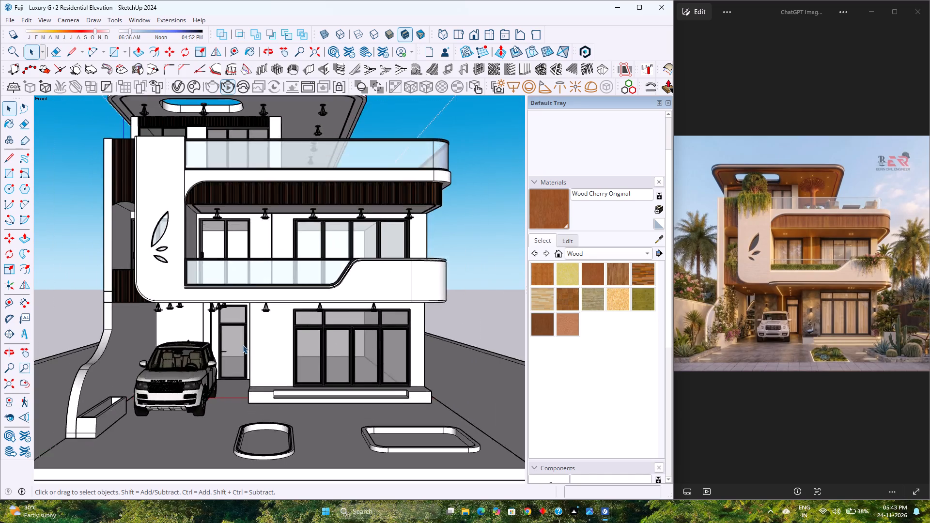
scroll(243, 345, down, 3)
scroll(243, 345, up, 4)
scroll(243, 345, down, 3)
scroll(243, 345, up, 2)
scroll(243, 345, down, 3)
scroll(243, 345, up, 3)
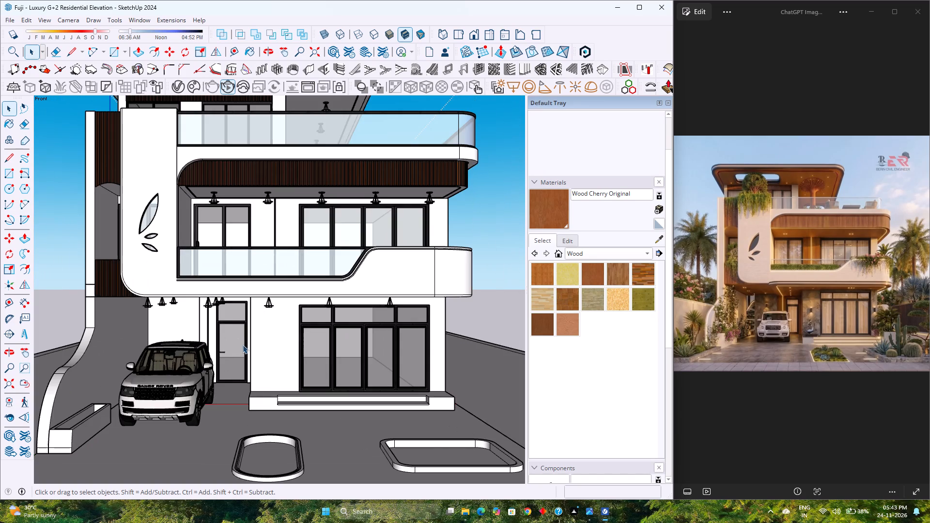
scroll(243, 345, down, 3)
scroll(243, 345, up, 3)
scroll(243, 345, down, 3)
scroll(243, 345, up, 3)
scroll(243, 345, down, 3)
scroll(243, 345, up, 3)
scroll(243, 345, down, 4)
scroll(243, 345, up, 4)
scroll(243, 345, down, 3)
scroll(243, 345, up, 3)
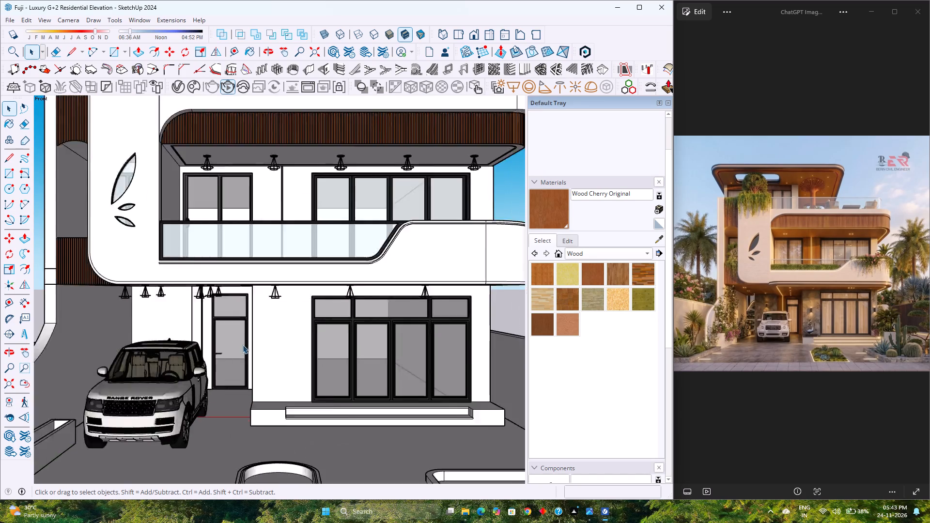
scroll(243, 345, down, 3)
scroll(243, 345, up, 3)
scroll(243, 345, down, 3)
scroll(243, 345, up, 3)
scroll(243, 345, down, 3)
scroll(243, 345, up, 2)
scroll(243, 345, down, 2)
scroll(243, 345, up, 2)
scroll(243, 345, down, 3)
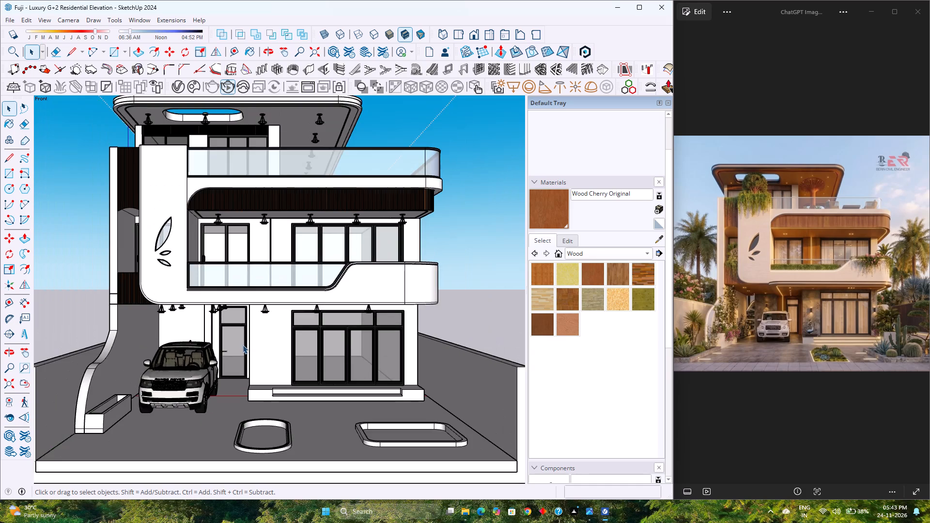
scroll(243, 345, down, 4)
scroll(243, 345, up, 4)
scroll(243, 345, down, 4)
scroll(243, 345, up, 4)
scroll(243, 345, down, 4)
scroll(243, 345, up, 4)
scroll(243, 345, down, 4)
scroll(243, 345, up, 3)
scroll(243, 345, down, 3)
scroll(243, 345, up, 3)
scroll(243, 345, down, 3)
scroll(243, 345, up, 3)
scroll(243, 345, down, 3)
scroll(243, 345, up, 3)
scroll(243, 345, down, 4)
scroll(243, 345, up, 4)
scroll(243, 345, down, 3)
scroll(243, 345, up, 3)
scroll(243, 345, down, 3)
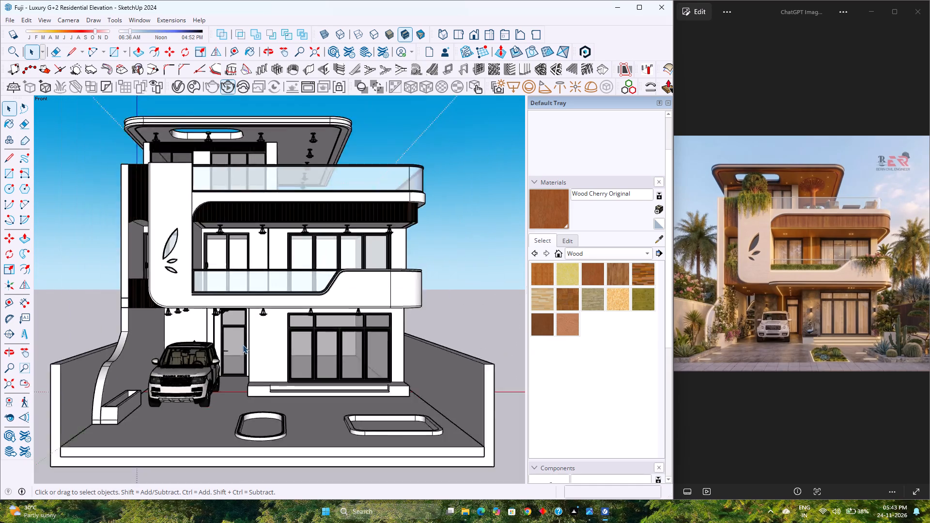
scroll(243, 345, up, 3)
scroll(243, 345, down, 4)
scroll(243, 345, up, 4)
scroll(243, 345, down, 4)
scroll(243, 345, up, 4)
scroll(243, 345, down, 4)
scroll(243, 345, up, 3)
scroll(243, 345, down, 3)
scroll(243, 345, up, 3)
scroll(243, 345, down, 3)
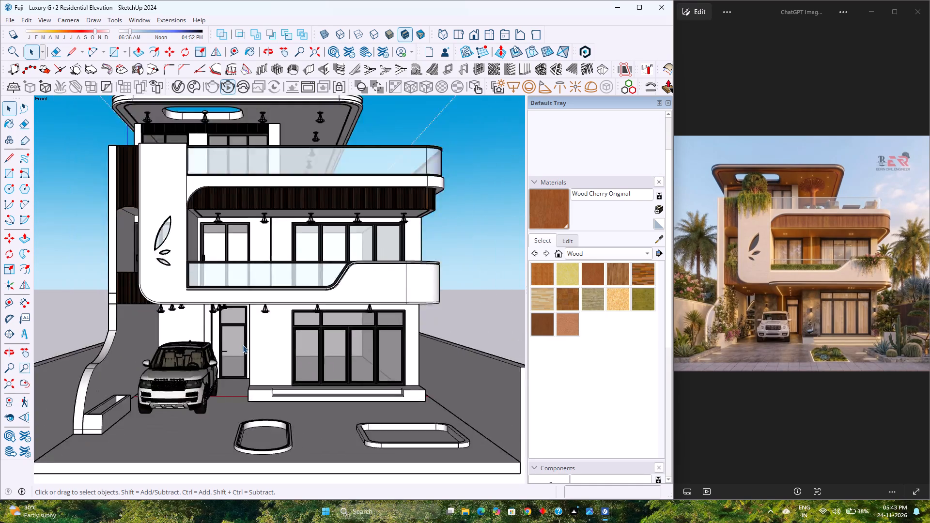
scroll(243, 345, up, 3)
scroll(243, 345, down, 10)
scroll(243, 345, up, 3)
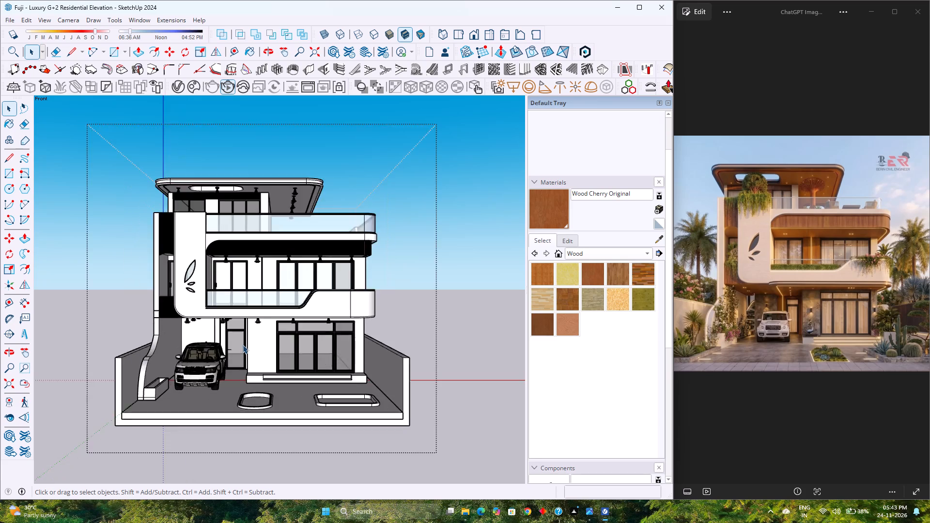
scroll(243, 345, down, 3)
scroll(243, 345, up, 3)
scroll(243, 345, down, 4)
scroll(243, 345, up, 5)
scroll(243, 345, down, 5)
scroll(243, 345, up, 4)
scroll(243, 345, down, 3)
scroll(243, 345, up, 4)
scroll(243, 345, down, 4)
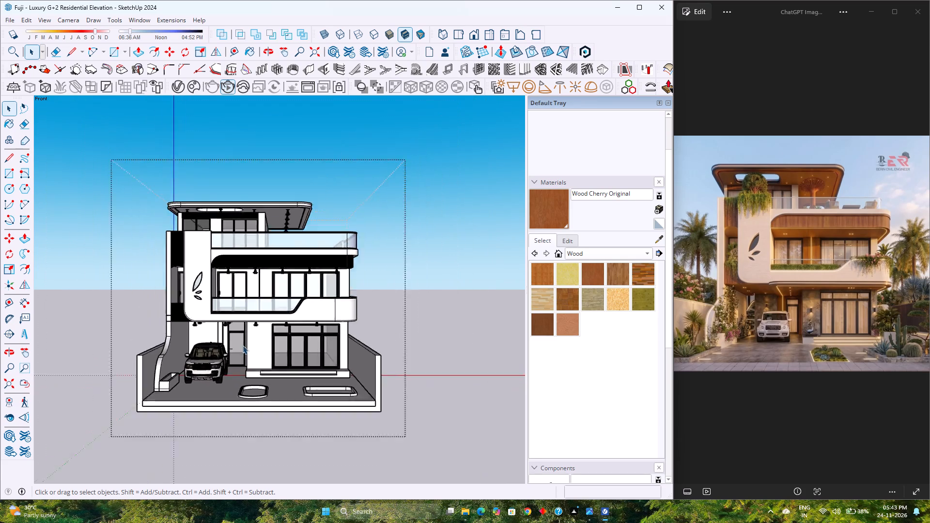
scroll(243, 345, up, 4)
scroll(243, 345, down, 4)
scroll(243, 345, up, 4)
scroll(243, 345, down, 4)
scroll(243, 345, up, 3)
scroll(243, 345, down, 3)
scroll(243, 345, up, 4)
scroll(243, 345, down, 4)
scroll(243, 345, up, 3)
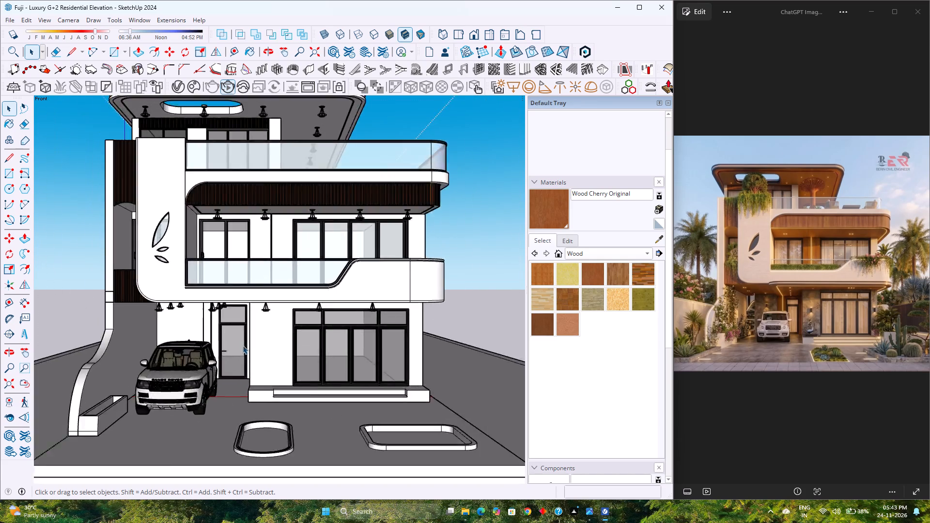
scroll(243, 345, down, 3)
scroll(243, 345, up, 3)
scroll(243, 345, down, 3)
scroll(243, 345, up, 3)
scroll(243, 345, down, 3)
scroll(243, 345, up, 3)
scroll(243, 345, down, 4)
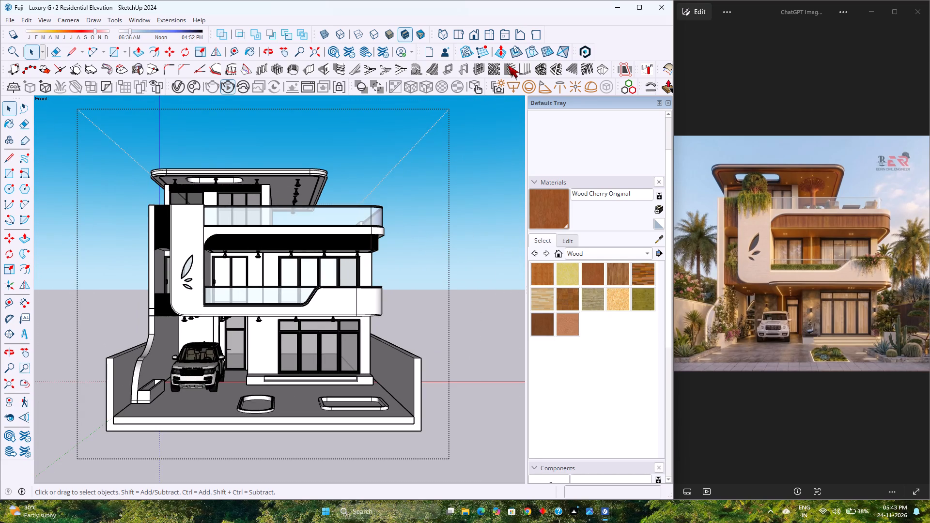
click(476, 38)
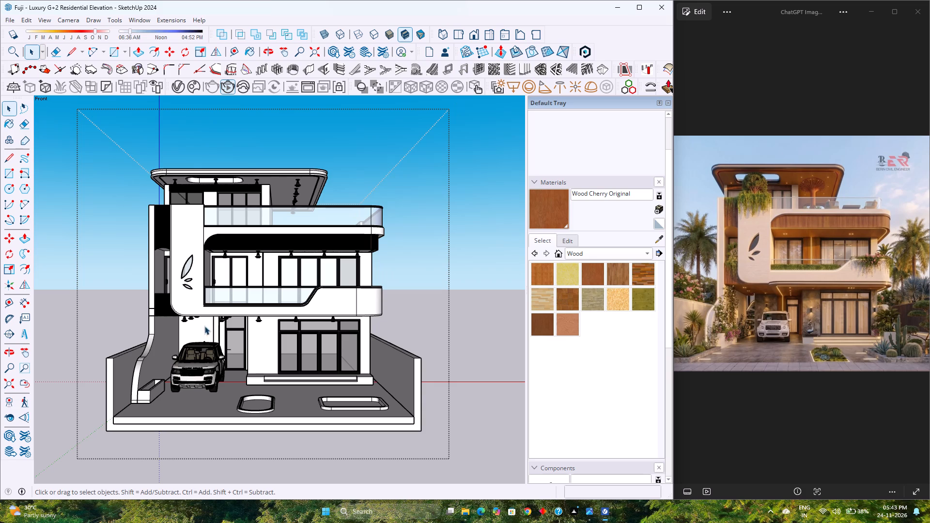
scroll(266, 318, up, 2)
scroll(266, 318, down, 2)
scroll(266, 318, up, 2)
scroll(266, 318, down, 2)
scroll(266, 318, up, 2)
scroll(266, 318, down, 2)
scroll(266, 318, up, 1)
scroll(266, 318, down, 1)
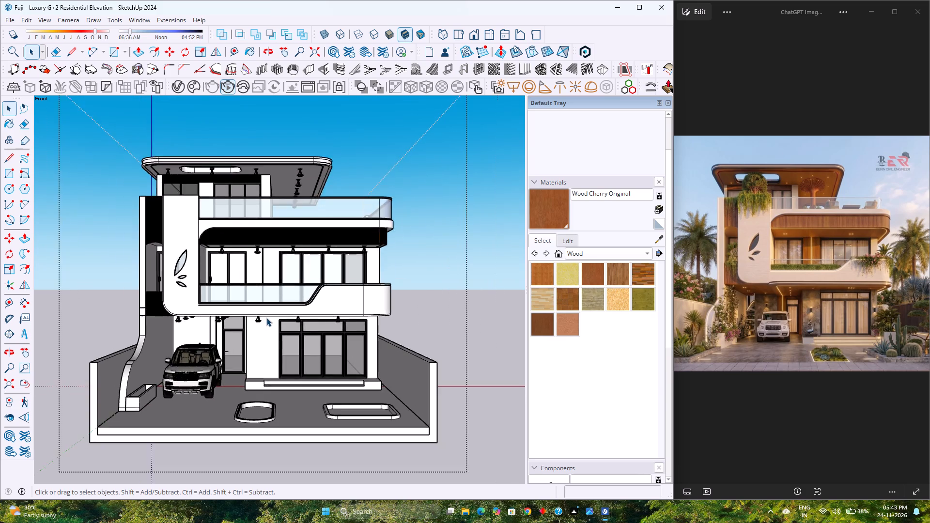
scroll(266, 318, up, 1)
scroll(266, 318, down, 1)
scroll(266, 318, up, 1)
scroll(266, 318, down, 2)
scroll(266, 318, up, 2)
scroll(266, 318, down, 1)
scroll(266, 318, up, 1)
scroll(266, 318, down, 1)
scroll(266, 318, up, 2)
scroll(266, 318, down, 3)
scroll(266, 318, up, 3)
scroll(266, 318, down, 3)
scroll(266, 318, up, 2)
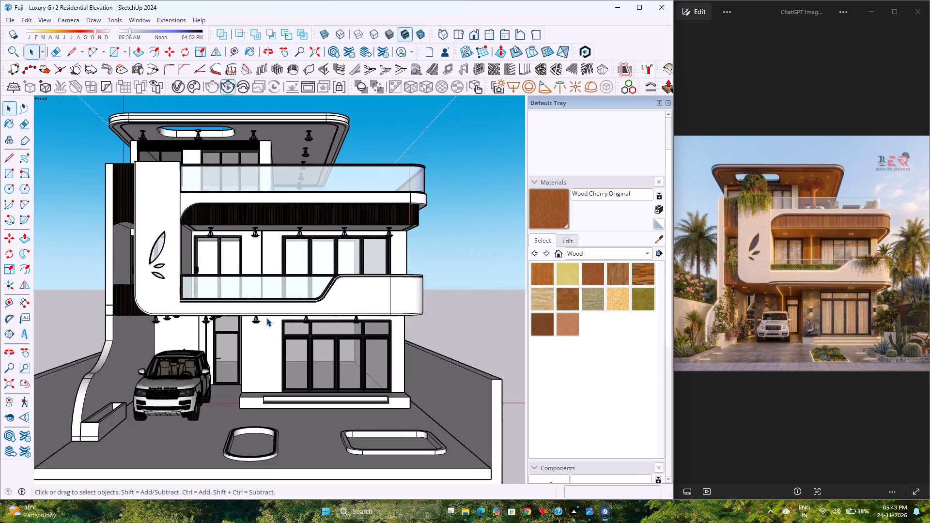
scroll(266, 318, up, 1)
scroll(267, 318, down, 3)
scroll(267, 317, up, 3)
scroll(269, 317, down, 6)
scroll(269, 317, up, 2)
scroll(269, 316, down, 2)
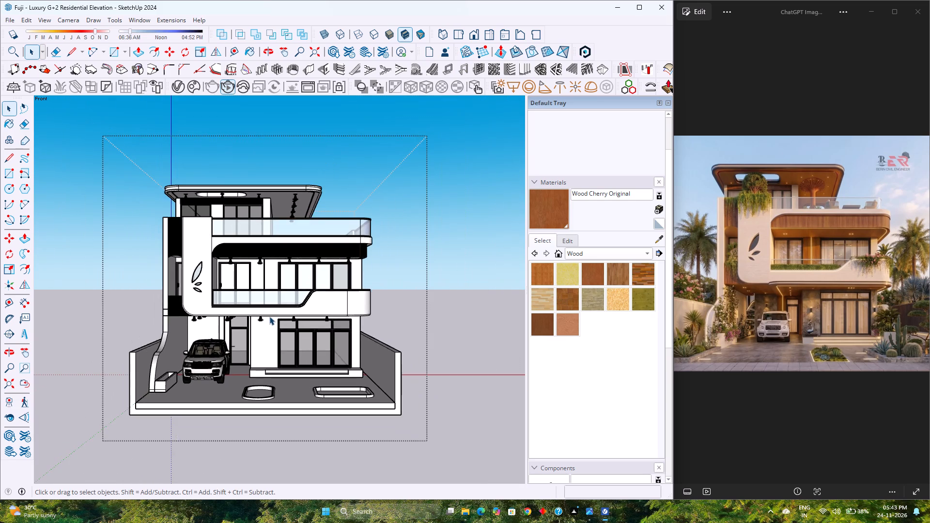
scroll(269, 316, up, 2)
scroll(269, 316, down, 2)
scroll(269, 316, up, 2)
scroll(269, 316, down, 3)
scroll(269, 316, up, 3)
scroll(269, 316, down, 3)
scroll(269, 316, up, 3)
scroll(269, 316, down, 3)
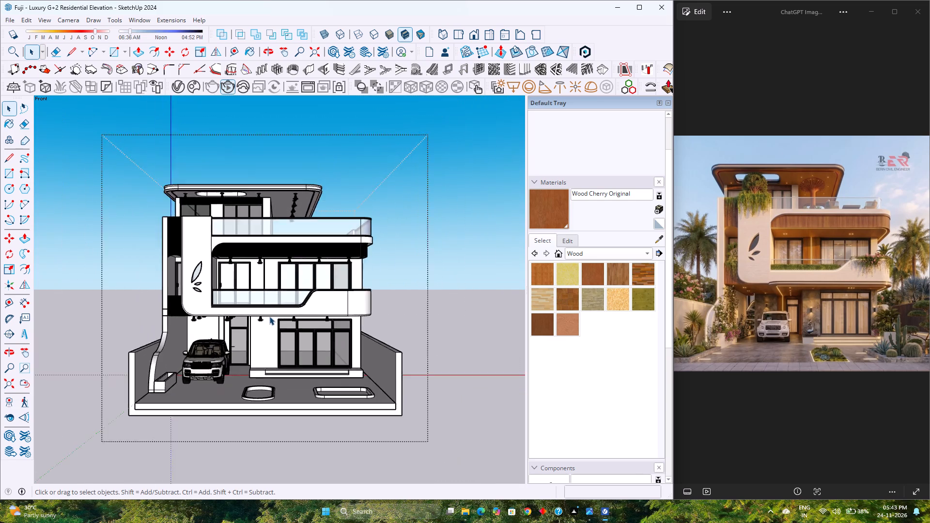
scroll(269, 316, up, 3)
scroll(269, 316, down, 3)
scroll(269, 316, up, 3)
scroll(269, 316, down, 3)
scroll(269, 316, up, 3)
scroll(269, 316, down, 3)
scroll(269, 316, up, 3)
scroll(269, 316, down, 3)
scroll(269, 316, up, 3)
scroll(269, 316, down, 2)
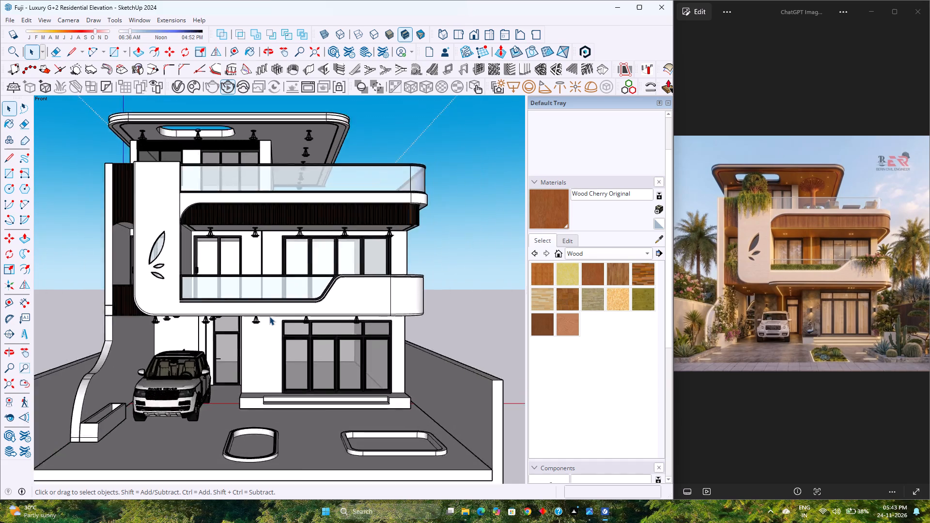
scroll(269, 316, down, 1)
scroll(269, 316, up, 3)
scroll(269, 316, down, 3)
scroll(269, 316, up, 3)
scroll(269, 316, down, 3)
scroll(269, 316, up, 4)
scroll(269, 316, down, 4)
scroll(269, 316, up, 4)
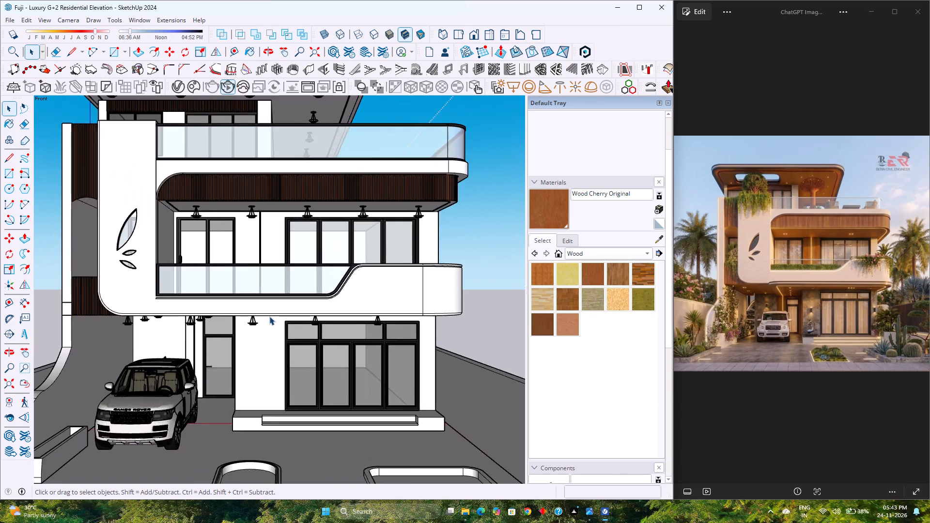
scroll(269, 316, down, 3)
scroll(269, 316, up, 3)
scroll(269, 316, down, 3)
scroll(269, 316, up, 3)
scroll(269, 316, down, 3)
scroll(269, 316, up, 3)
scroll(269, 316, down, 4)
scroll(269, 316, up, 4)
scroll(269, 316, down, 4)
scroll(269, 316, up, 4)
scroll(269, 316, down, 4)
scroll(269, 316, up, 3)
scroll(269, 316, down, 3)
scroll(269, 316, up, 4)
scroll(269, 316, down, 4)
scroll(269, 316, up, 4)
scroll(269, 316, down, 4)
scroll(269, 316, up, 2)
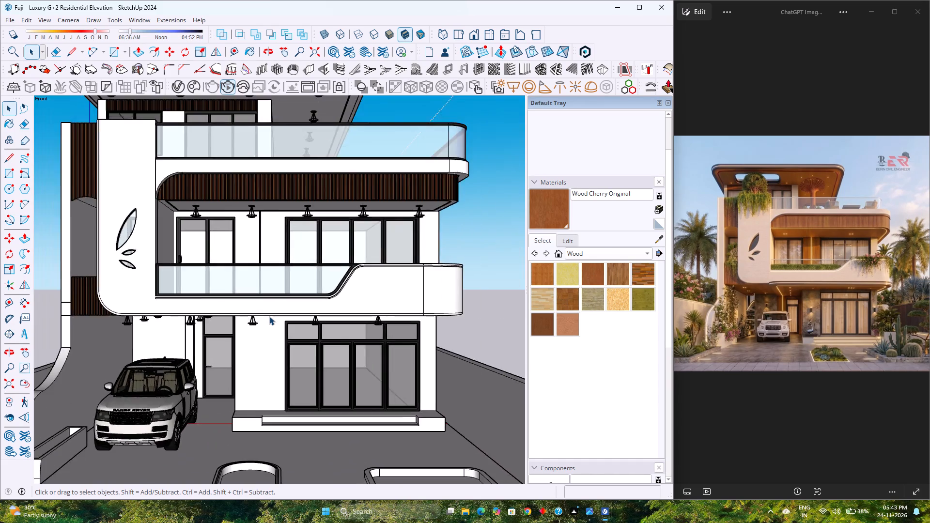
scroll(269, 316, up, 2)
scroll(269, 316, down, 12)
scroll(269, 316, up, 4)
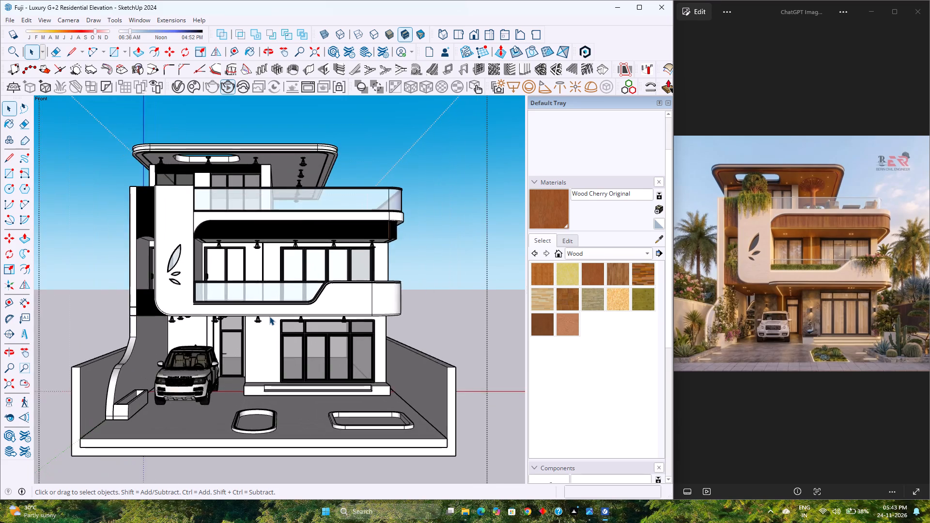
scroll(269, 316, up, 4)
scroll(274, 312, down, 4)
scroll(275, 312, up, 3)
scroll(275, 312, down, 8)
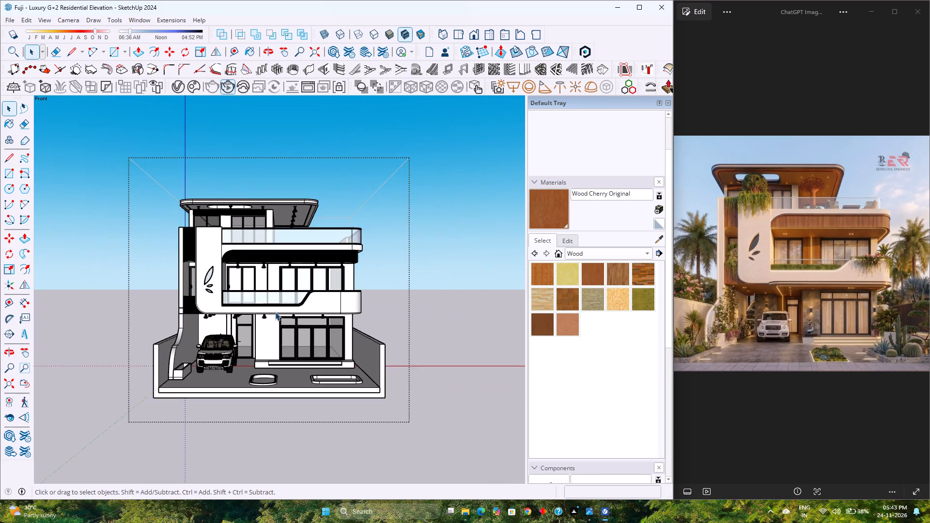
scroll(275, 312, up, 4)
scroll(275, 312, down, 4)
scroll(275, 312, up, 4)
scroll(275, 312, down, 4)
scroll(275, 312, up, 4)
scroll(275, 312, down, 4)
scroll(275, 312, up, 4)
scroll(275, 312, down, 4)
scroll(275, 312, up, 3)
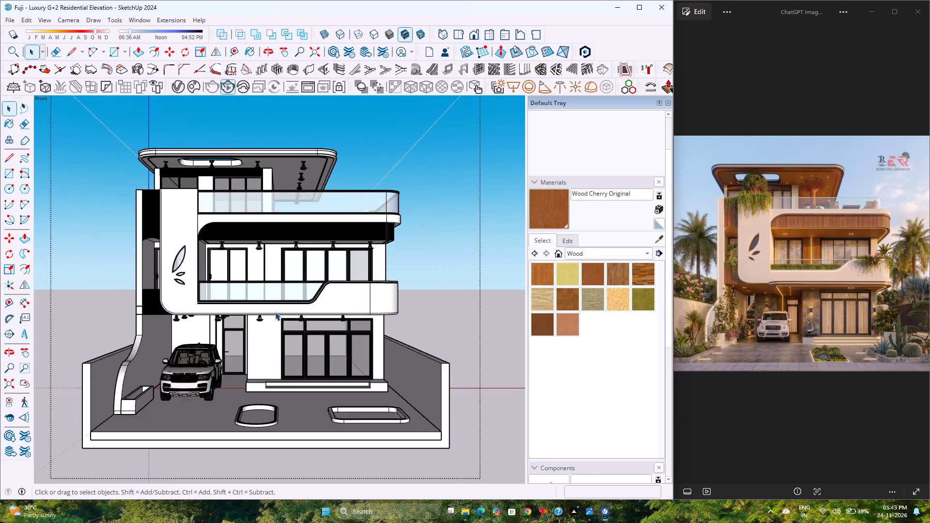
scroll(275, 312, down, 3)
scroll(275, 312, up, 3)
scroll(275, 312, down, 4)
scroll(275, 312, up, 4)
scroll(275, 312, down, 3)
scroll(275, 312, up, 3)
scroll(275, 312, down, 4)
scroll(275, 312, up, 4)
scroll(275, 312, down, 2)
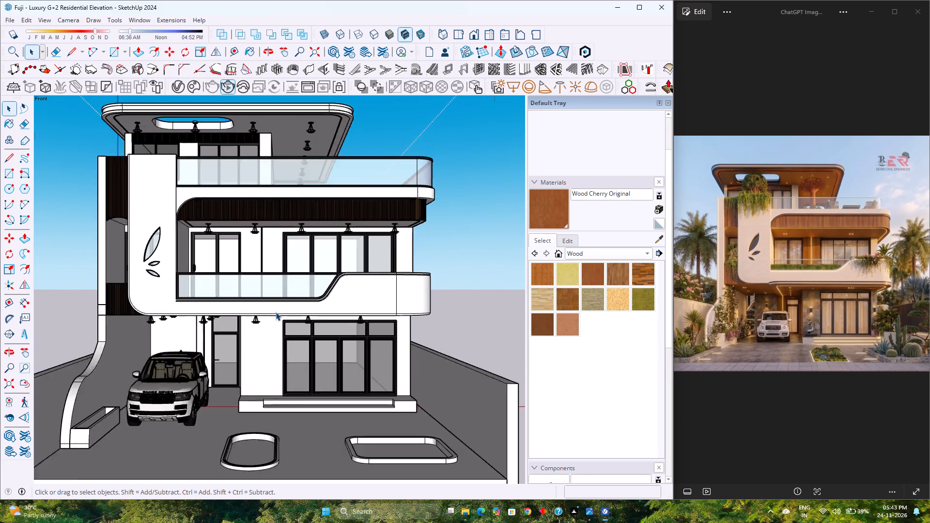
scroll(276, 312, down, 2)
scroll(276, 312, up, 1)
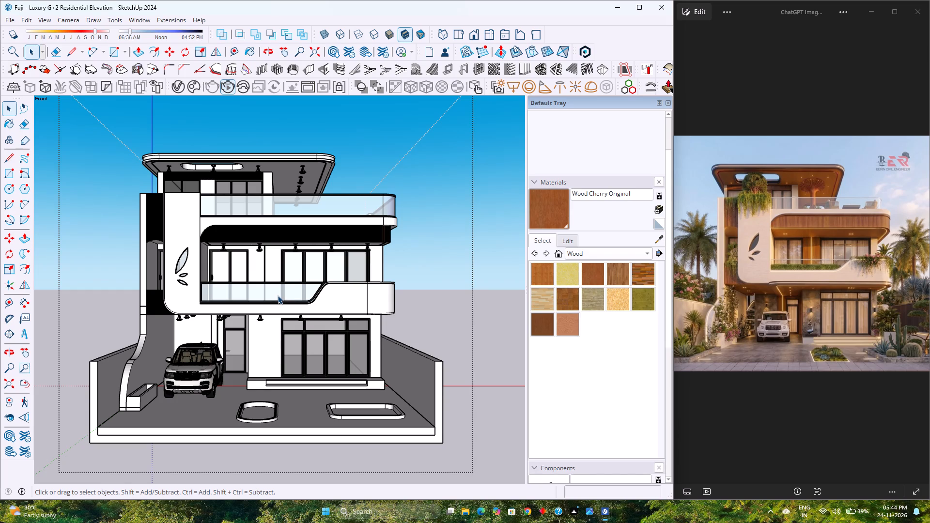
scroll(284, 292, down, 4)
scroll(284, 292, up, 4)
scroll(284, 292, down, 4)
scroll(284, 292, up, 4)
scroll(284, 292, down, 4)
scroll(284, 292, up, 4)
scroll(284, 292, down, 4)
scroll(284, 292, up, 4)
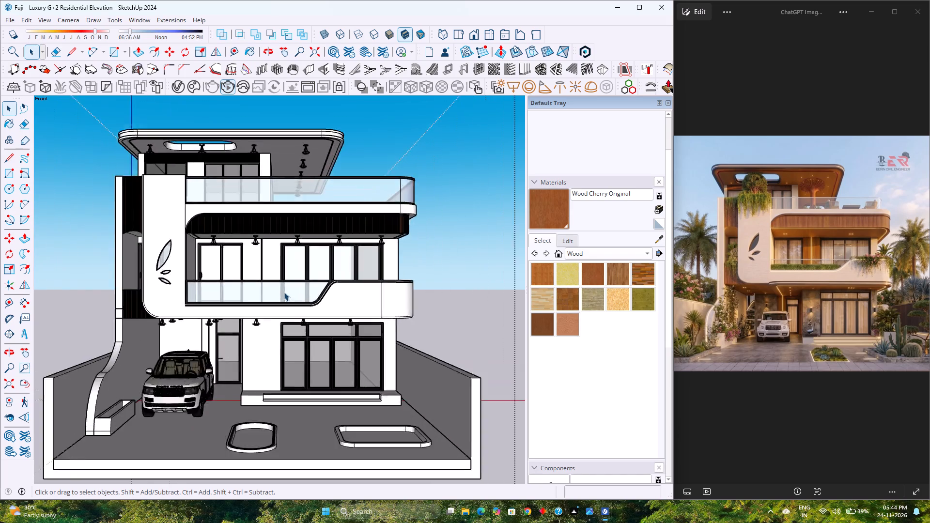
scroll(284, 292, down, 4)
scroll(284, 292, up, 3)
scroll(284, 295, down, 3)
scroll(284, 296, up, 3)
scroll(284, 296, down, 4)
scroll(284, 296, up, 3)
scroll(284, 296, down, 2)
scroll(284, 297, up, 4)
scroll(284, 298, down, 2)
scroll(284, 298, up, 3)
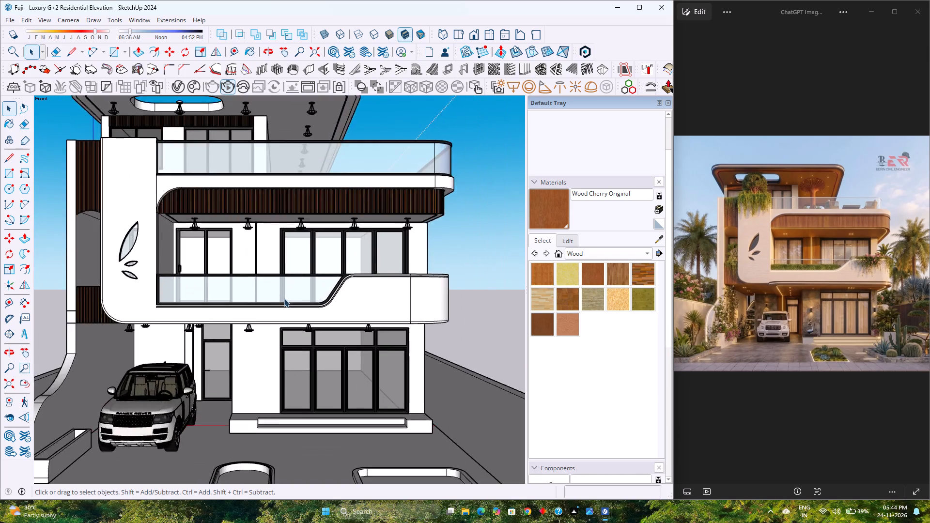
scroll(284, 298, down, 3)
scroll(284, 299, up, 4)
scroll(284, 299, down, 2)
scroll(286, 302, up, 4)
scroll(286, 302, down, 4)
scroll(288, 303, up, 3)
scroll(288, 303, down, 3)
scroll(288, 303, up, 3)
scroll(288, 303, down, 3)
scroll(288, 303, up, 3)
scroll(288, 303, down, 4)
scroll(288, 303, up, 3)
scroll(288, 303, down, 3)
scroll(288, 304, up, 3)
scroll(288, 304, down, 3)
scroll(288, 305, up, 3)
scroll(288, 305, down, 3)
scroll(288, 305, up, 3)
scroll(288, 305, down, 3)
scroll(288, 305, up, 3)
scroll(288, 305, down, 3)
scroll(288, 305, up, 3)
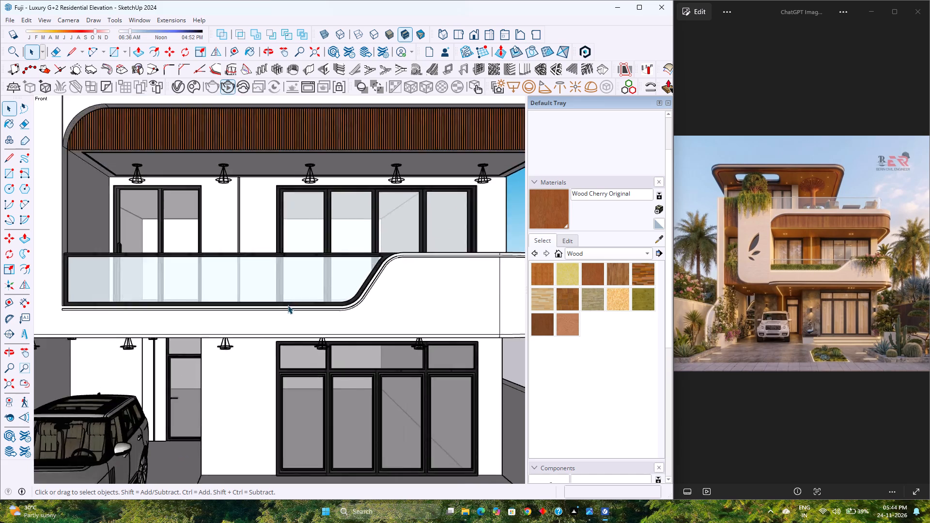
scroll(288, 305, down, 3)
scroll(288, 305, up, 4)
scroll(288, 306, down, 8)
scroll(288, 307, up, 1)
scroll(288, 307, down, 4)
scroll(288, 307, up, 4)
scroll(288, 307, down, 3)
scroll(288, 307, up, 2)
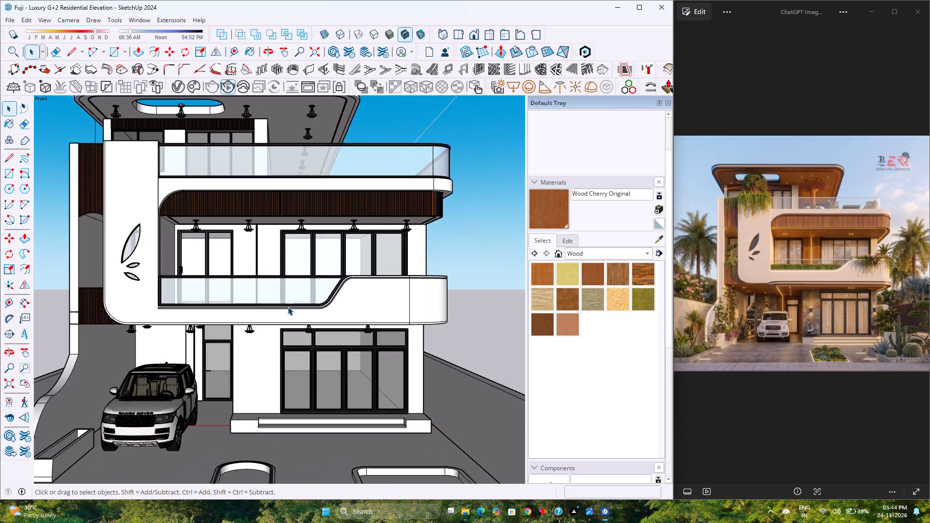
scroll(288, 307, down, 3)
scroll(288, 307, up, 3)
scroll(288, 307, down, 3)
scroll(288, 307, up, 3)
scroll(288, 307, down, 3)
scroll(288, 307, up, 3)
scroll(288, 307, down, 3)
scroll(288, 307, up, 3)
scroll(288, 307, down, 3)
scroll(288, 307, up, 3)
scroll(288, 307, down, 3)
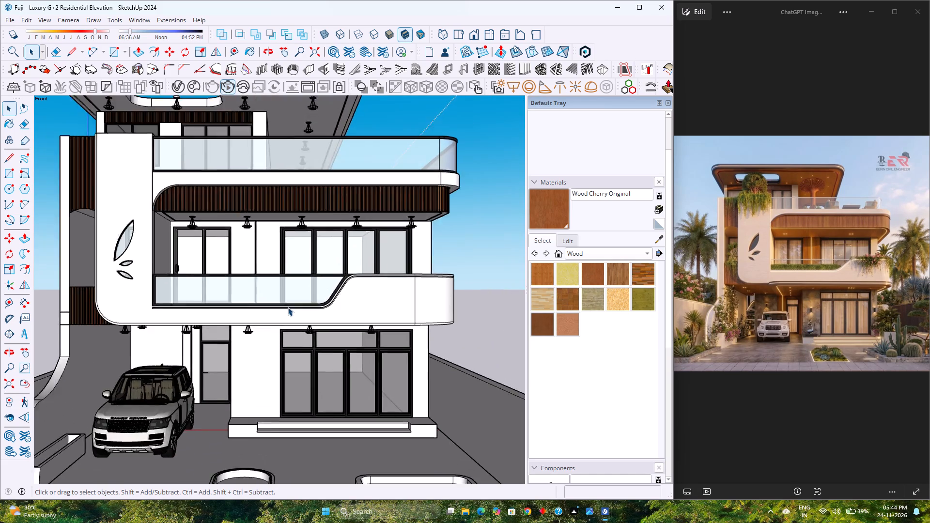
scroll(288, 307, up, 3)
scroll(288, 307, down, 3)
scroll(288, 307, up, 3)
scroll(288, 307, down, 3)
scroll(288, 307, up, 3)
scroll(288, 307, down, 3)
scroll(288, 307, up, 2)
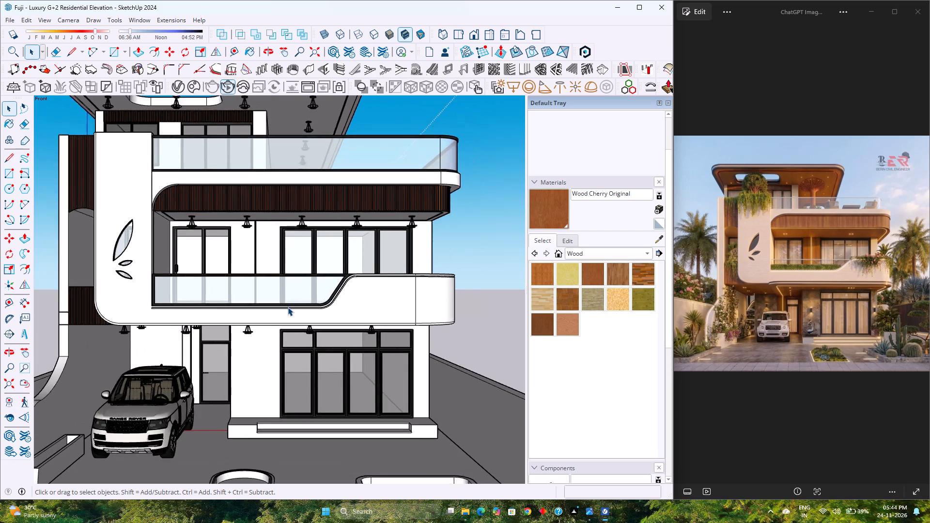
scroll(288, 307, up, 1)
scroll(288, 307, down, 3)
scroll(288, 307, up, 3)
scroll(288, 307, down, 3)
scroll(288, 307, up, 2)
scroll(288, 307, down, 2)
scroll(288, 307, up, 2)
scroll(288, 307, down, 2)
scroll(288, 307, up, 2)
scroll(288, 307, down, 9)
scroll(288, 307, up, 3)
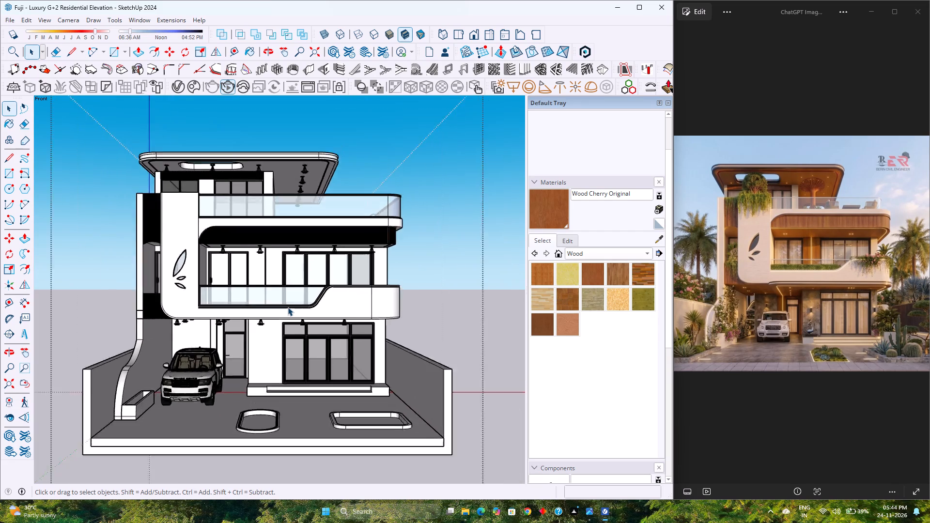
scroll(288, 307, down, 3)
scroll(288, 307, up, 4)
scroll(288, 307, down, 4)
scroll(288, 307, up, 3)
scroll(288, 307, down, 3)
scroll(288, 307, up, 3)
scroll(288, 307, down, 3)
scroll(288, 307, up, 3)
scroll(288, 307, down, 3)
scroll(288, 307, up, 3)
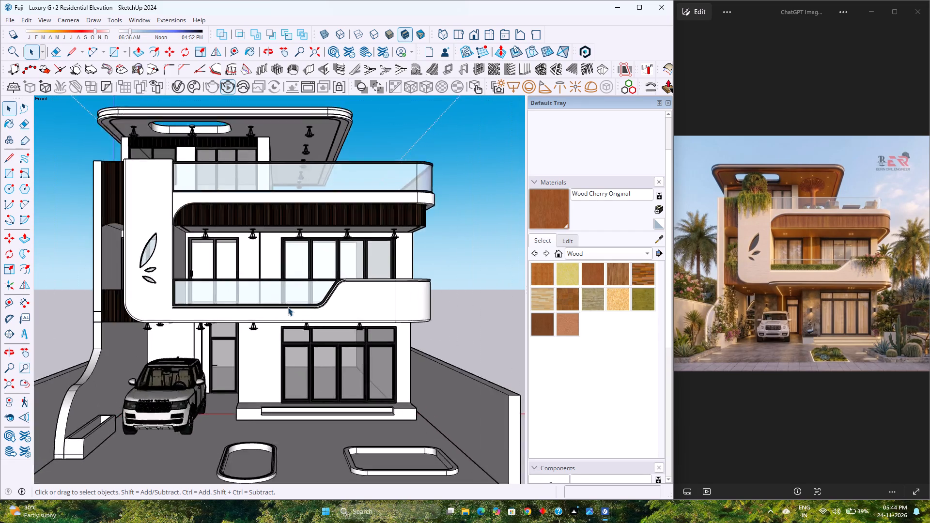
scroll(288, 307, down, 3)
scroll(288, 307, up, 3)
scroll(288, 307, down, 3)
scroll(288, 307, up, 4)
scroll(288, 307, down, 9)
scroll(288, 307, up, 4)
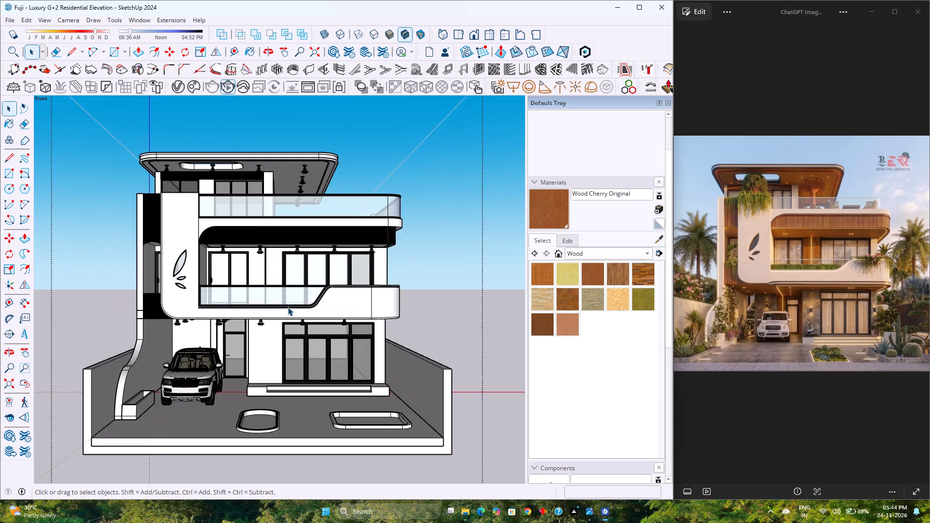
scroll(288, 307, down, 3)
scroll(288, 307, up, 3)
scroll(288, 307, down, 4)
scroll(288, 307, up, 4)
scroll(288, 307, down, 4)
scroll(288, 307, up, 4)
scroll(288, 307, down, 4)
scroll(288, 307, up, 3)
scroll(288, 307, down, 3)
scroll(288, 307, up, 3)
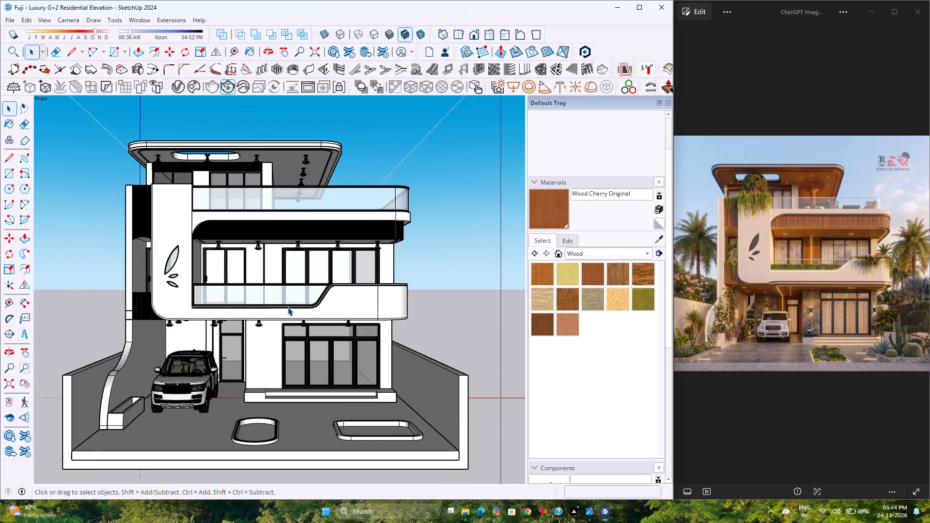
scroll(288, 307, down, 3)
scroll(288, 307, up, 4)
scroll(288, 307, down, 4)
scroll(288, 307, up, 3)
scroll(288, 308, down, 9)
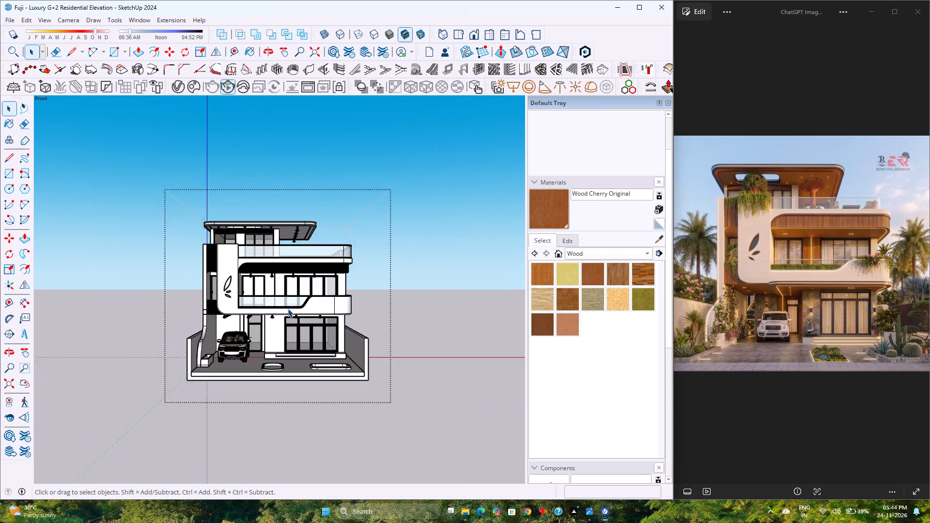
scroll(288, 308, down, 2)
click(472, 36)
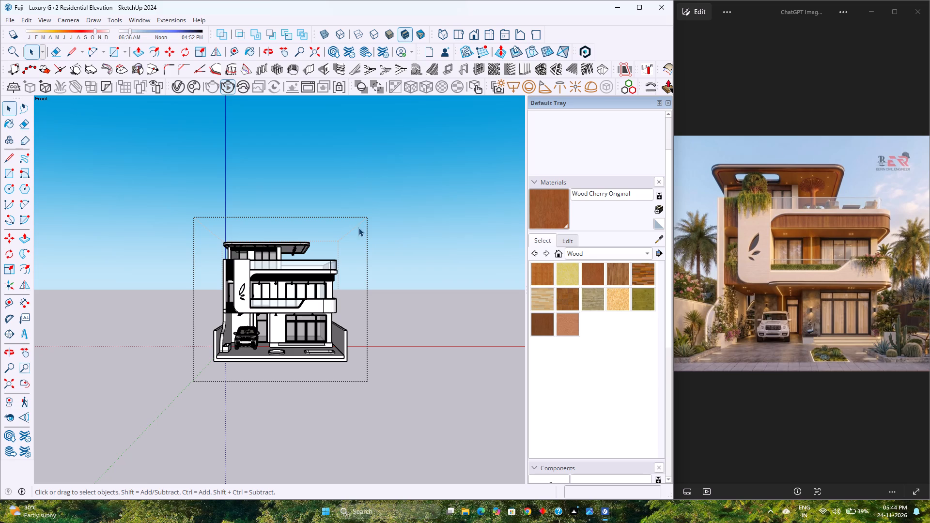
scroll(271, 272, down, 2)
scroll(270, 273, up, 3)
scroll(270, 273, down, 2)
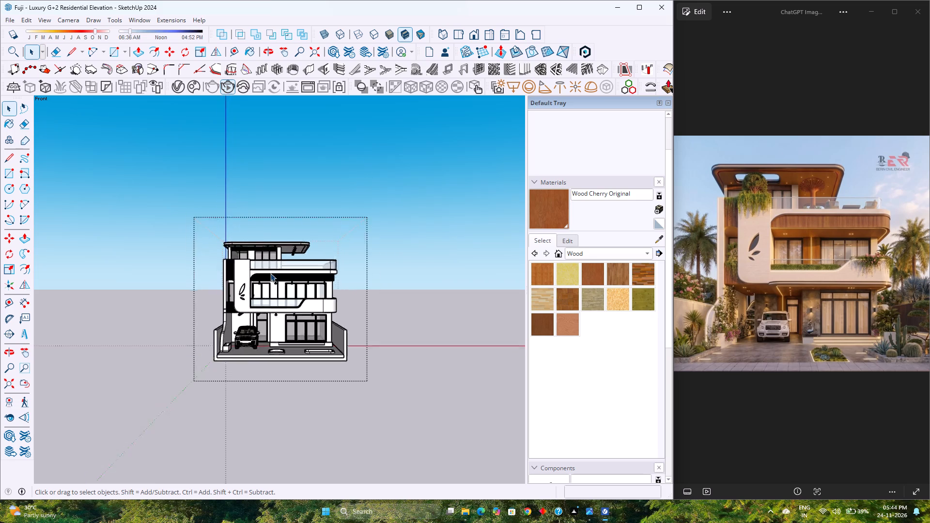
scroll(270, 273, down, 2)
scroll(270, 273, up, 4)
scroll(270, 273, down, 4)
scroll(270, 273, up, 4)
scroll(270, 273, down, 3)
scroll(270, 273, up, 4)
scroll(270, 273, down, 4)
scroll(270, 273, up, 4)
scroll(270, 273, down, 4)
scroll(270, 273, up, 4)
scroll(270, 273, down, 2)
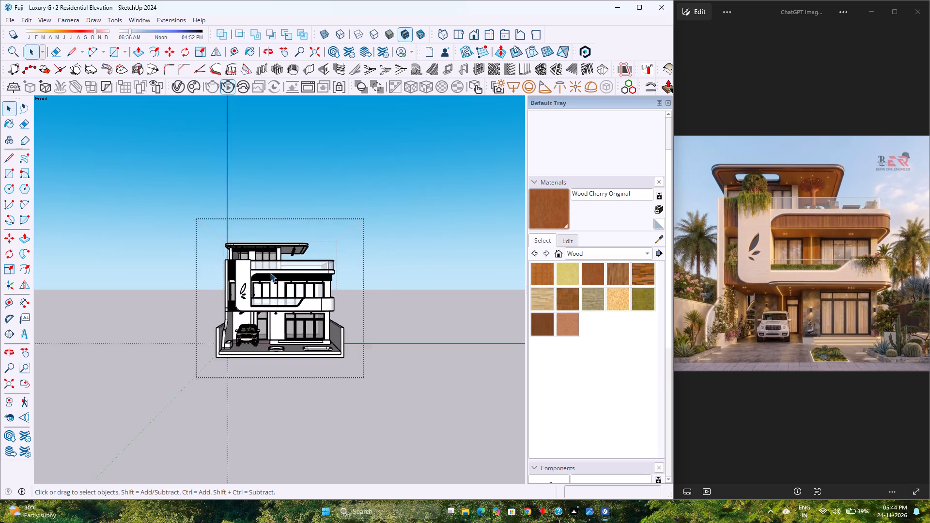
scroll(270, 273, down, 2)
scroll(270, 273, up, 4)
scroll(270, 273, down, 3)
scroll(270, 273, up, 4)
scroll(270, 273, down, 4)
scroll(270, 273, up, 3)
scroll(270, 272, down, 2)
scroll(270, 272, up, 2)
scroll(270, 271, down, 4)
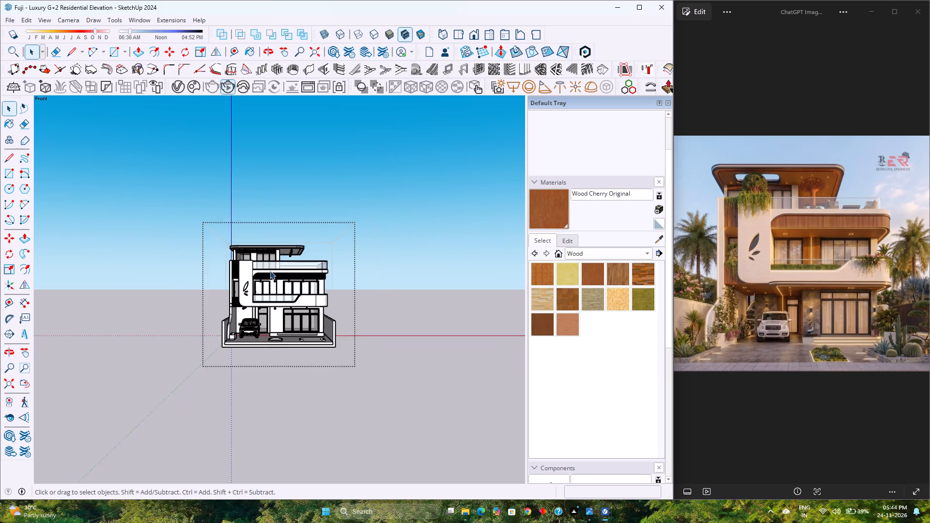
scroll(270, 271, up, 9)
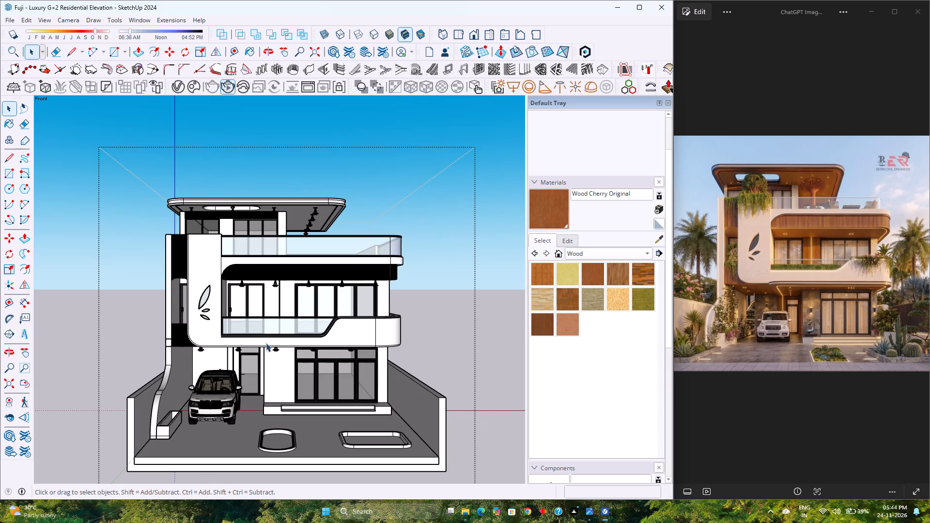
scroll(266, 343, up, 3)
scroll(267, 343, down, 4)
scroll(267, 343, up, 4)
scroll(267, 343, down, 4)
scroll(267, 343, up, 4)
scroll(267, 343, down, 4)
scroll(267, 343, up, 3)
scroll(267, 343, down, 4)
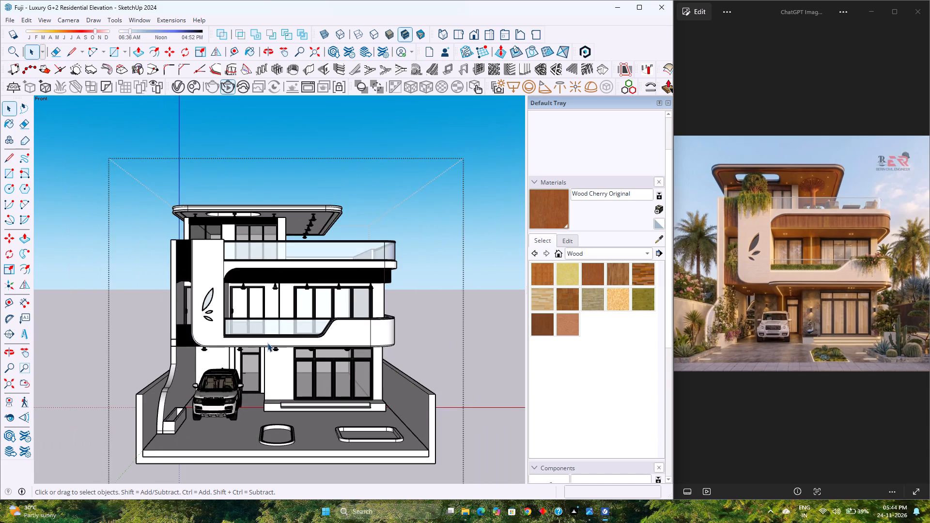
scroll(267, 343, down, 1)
Examine the front elevation from a slightly lower angle and return to the standard front view fitted to the whole model.
middle_drag(275, 373, 279, 354)
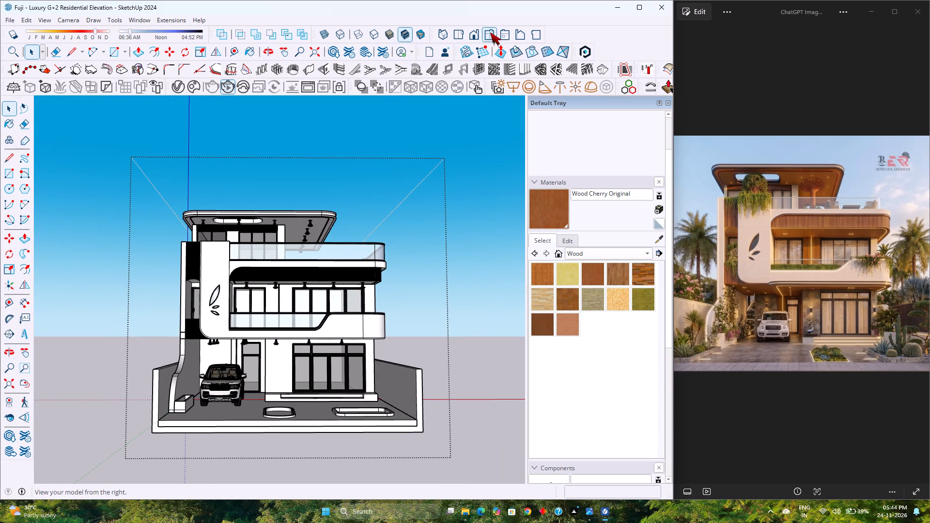
click(479, 35)
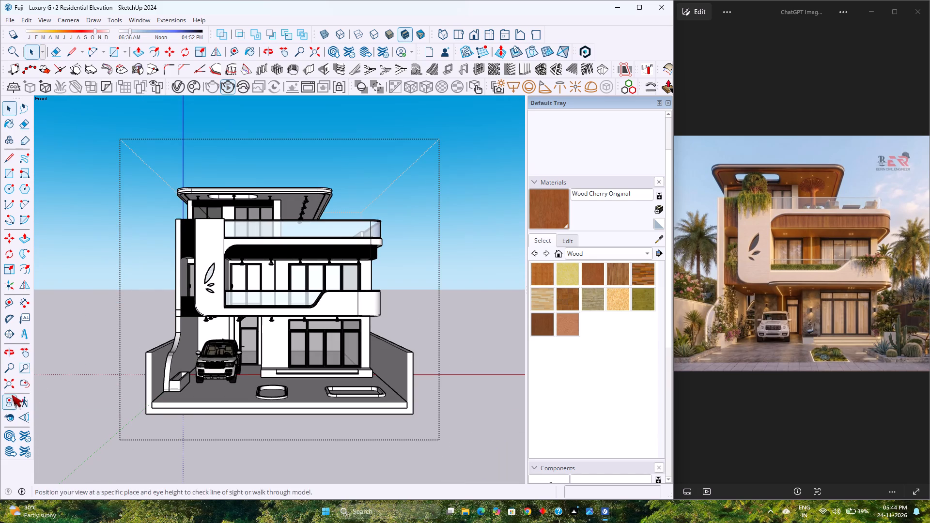
click(10, 389)
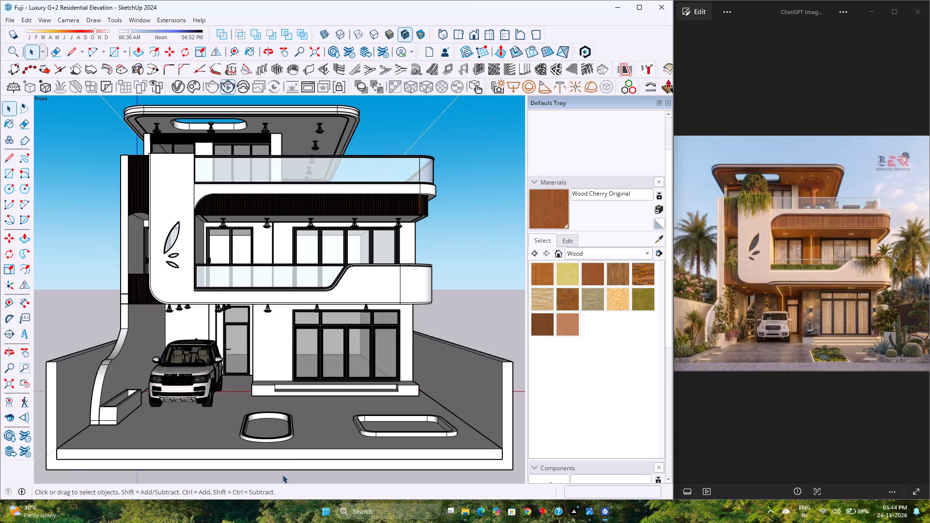
middle_drag(282, 474, 286, 457)
scroll(249, 351, down, 3)
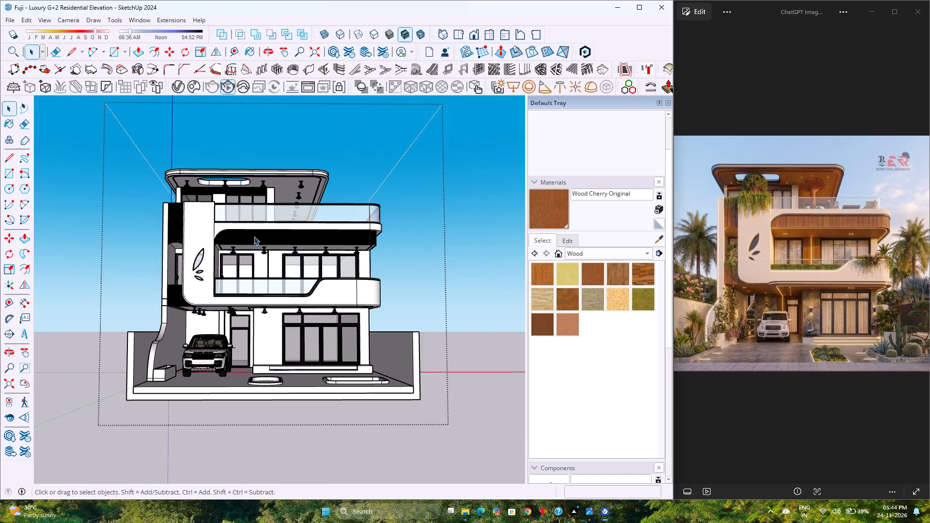
scroll(255, 230, up, 2)
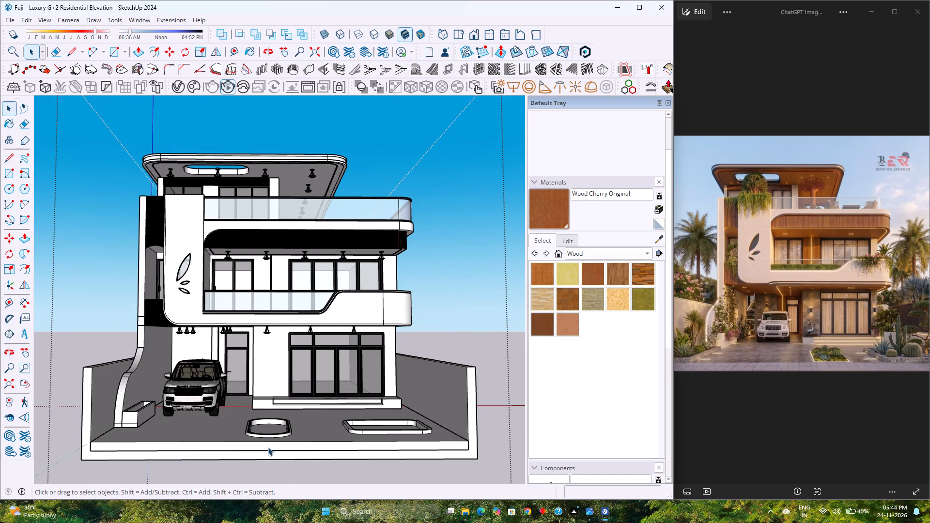
scroll(270, 458, up, 2)
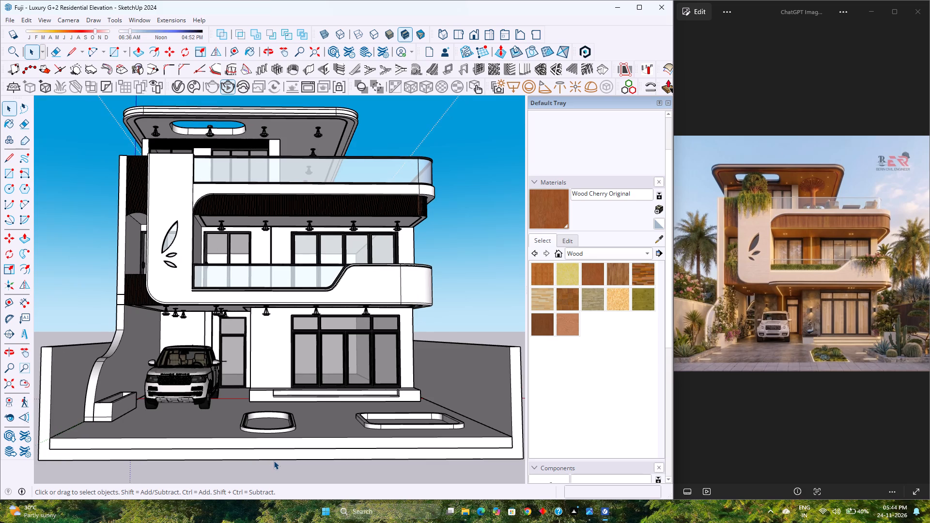
scroll(274, 450, down, 2)
scroll(274, 448, up, 2)
scroll(274, 448, down, 3)
scroll(273, 448, up, 3)
scroll(273, 448, down, 4)
scroll(272, 448, up, 4)
scroll(272, 448, down, 3)
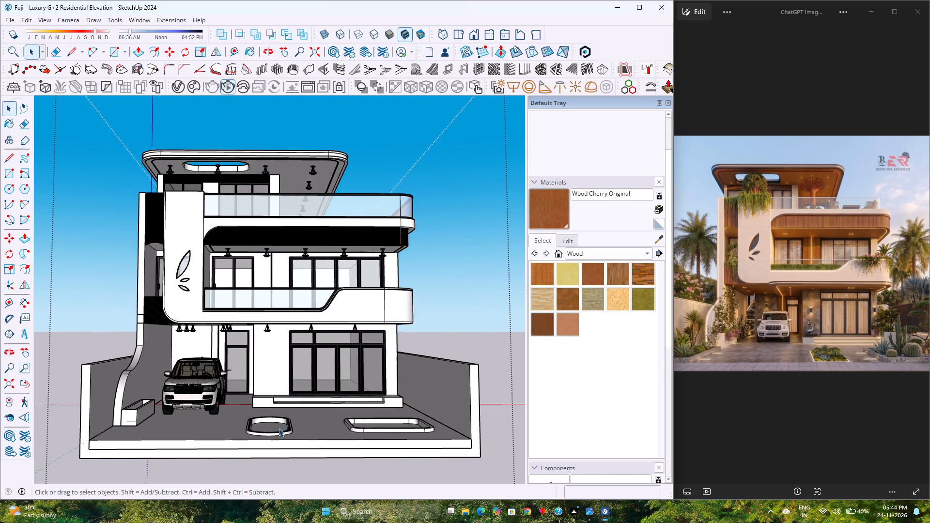
click(480, 35)
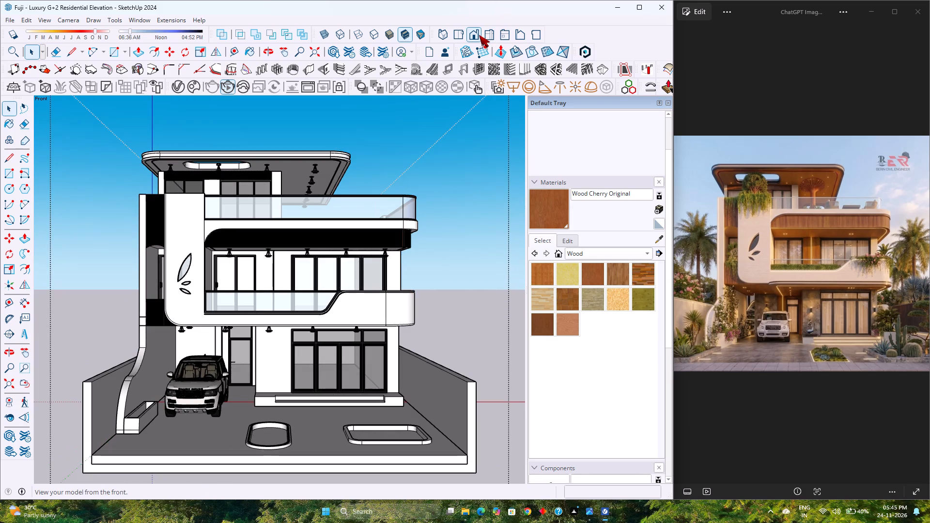
click(11, 388)
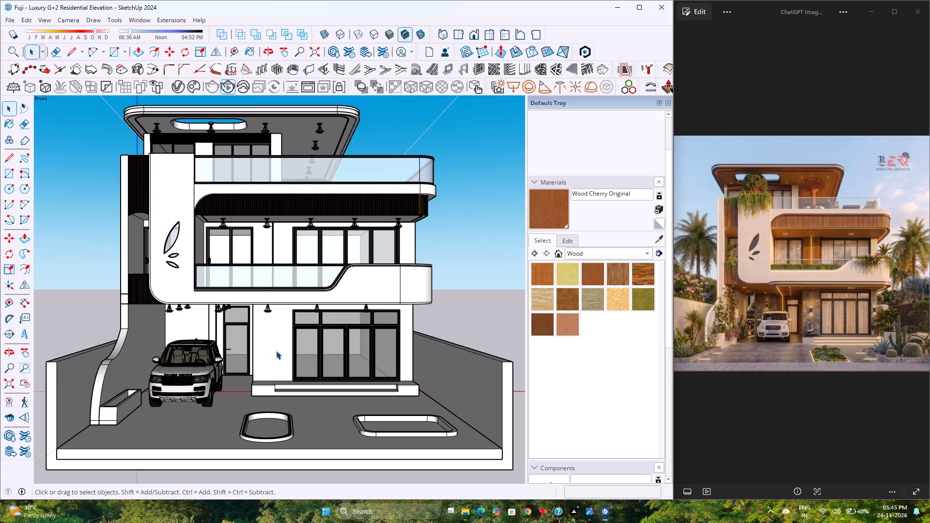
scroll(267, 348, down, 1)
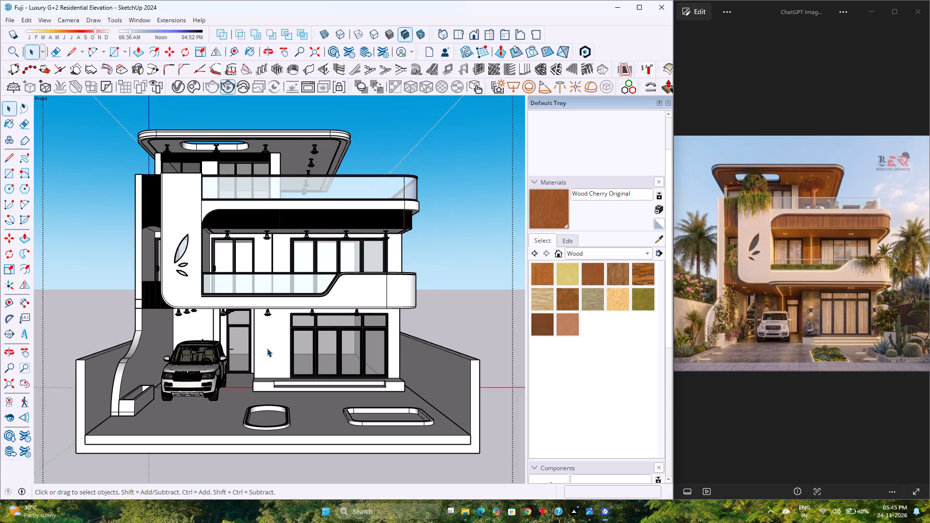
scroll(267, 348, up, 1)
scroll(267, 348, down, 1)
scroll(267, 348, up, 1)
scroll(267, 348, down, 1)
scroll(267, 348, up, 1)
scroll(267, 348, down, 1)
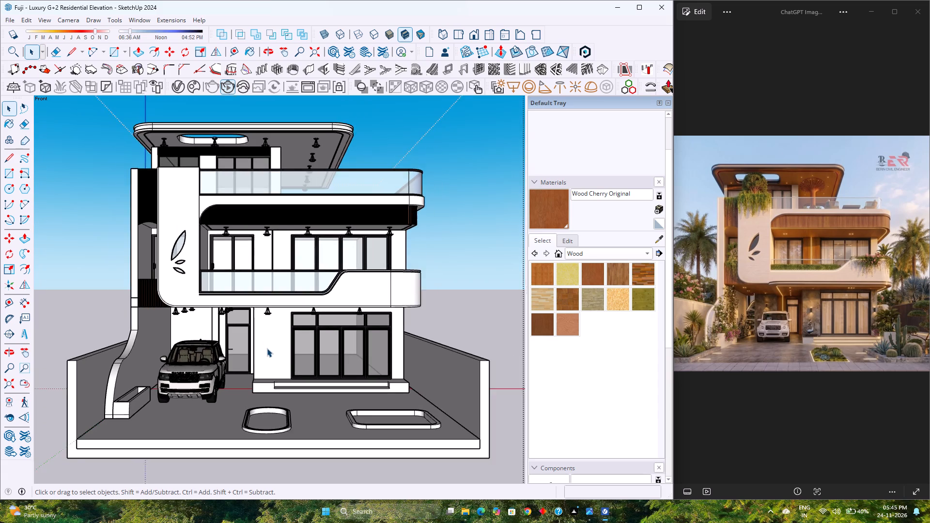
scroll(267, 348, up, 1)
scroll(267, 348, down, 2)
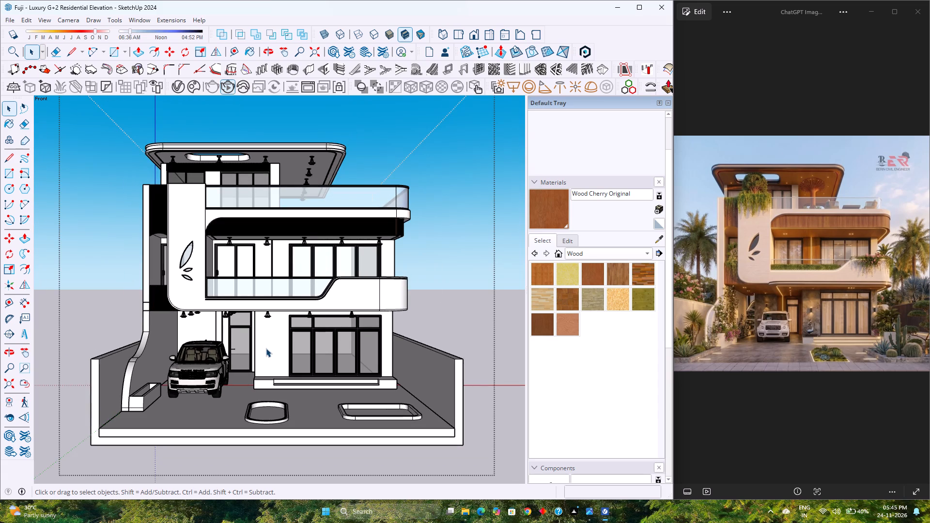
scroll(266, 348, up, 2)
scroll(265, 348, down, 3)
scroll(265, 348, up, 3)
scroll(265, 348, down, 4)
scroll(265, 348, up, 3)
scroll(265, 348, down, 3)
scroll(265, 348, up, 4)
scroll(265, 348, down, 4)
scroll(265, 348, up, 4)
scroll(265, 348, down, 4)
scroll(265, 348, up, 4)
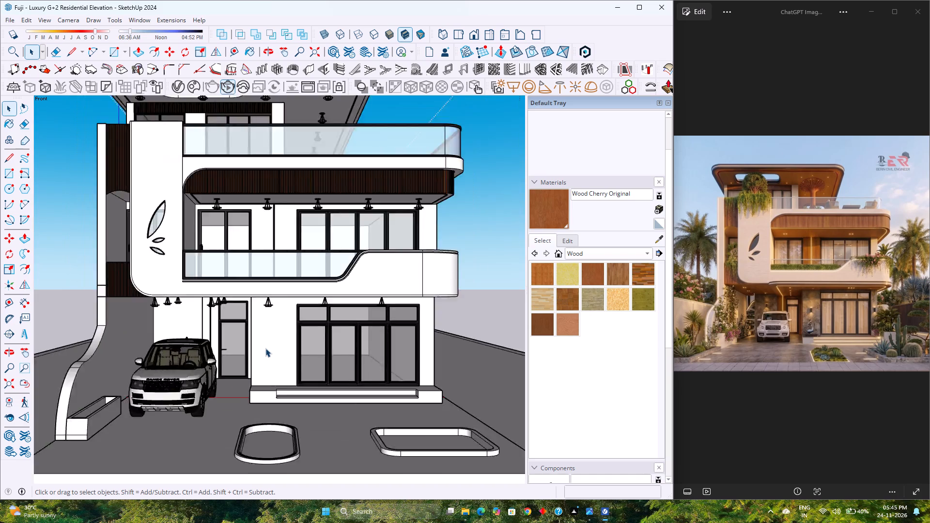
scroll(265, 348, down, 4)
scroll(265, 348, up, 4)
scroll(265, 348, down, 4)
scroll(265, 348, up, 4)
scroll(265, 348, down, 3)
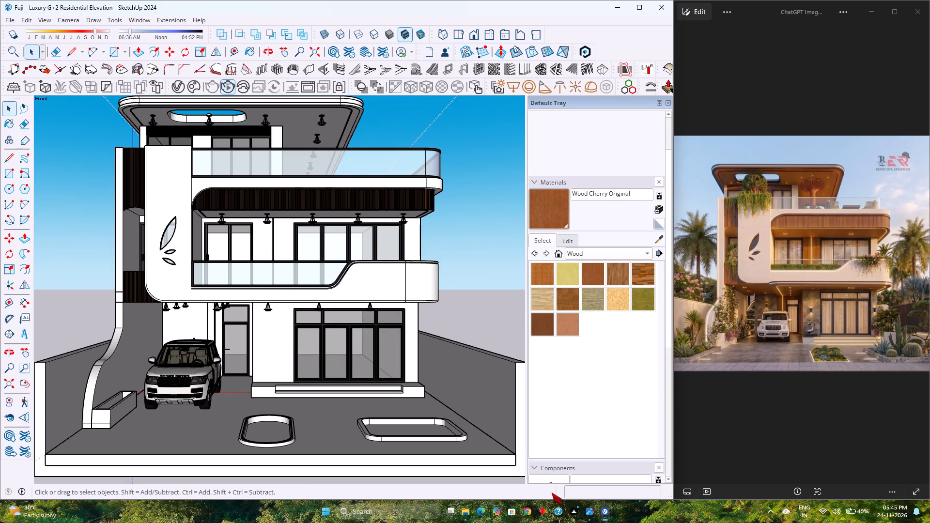
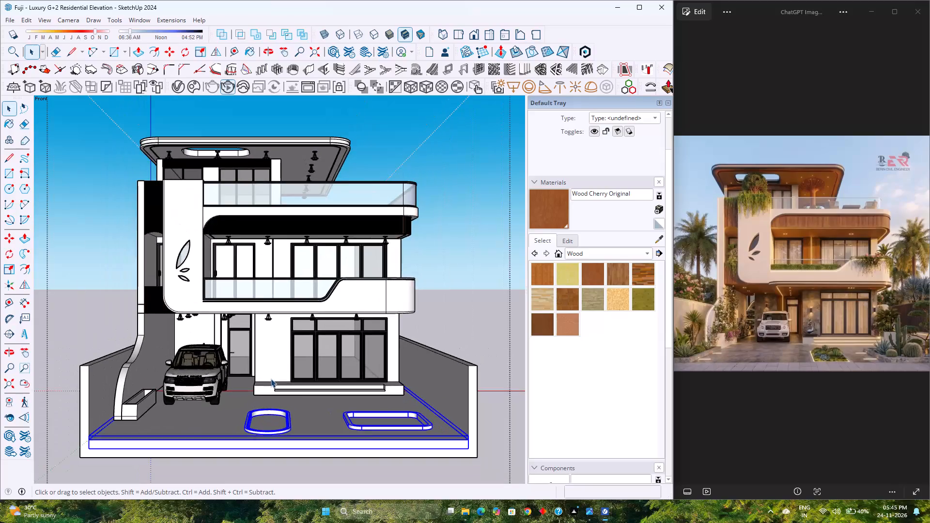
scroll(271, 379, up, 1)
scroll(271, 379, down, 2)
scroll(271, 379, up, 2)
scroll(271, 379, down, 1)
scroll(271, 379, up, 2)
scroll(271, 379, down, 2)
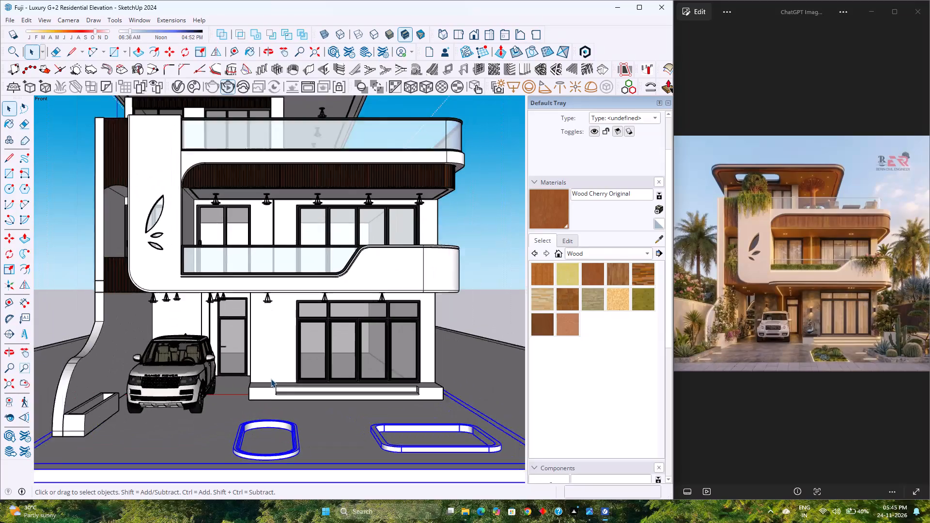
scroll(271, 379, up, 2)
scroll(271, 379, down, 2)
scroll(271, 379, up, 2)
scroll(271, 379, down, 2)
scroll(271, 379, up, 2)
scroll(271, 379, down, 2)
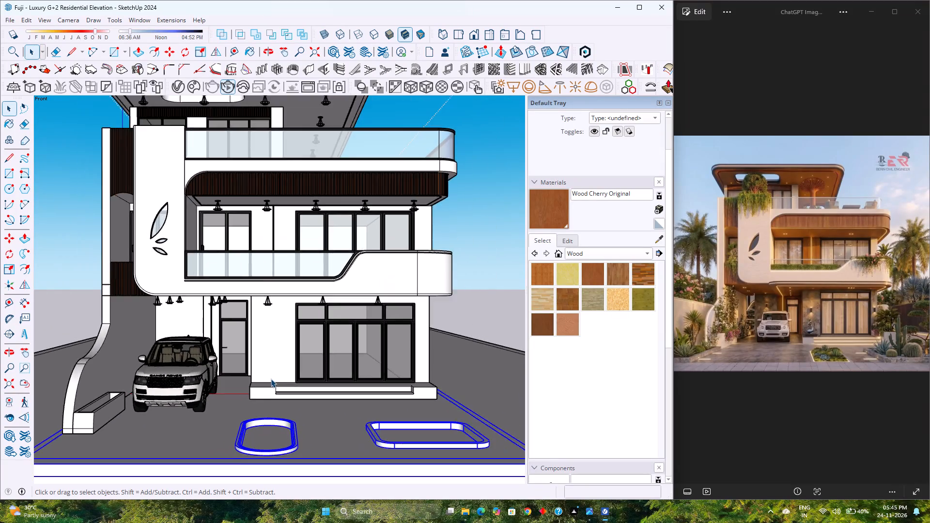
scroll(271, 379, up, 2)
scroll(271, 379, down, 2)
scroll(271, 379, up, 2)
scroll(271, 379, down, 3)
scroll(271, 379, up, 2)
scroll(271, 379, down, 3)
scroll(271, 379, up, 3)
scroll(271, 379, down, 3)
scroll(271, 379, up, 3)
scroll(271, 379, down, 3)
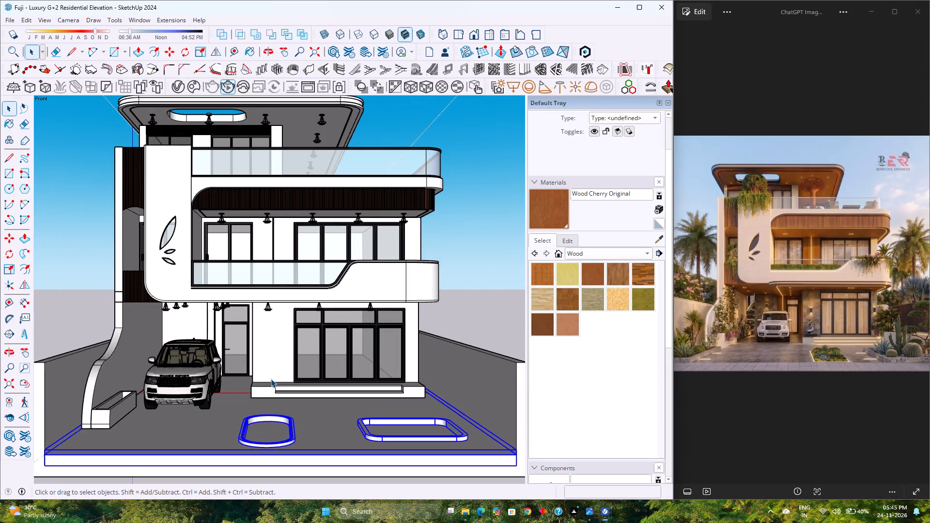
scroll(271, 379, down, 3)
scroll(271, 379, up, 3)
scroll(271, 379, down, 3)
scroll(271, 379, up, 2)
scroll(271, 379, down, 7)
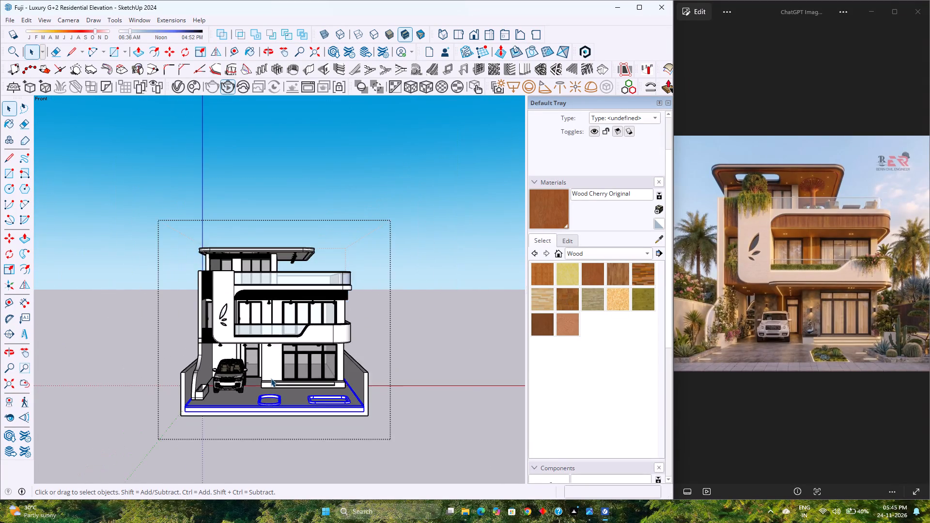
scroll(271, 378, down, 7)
Clear the selection and examine the house's massing, side walls, balconies and roof overhang from both sides and from low angles.
click(356, 365)
middle_drag(295, 378, 120, 332)
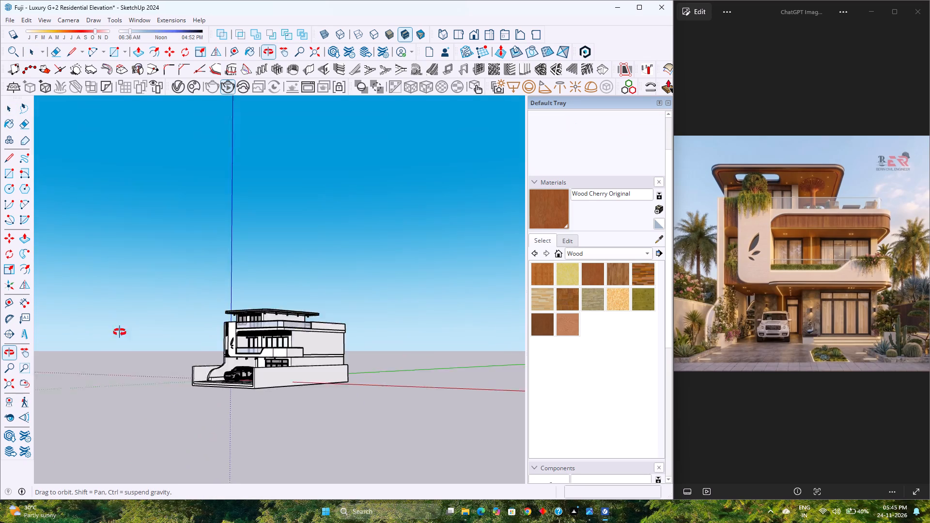
middle_drag(120, 332, 253, 303)
middle_click(253, 303)
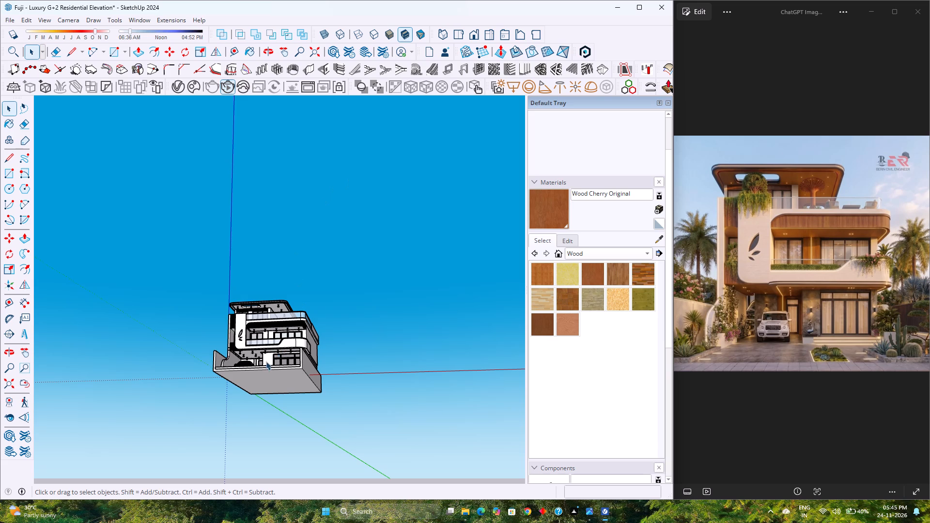
middle_drag(271, 392, 250, 423)
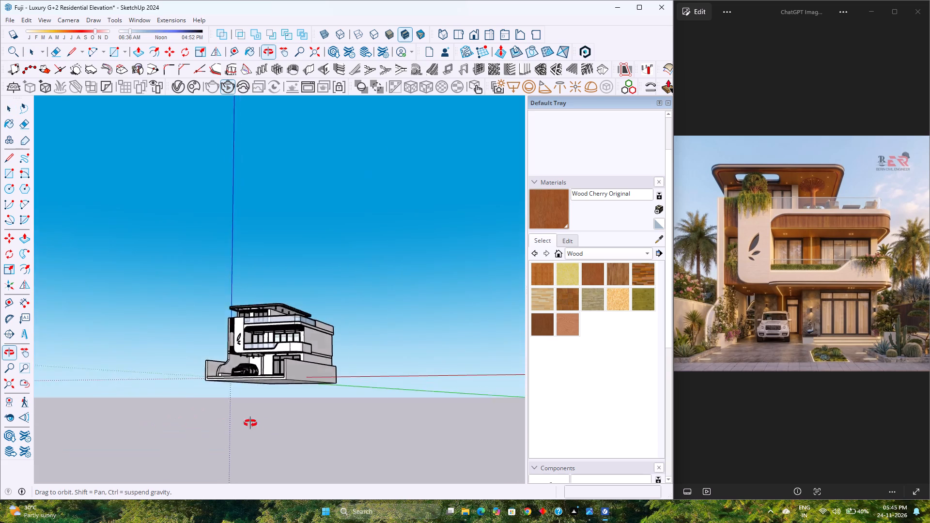
middle_drag(250, 423, 371, 436)
middle_click(371, 436)
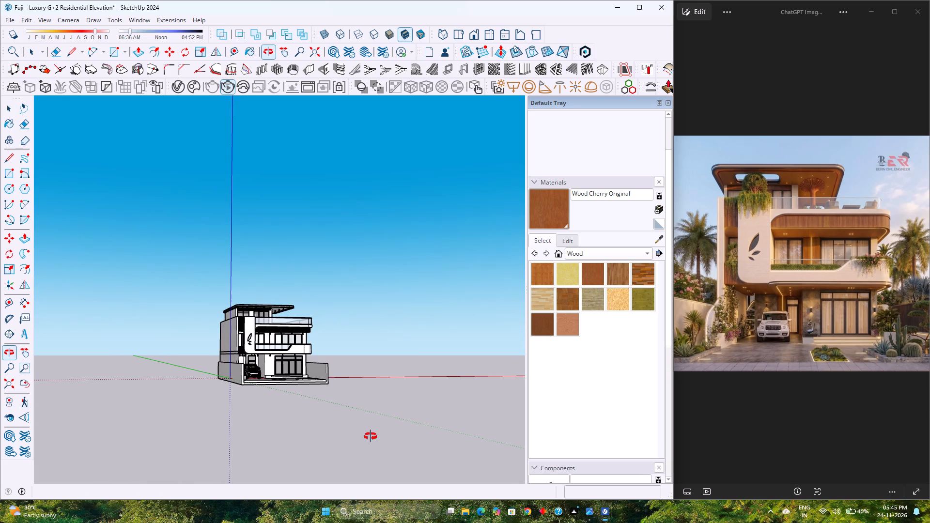
scroll(314, 335, up, 4)
scroll(256, 353, up, 1)
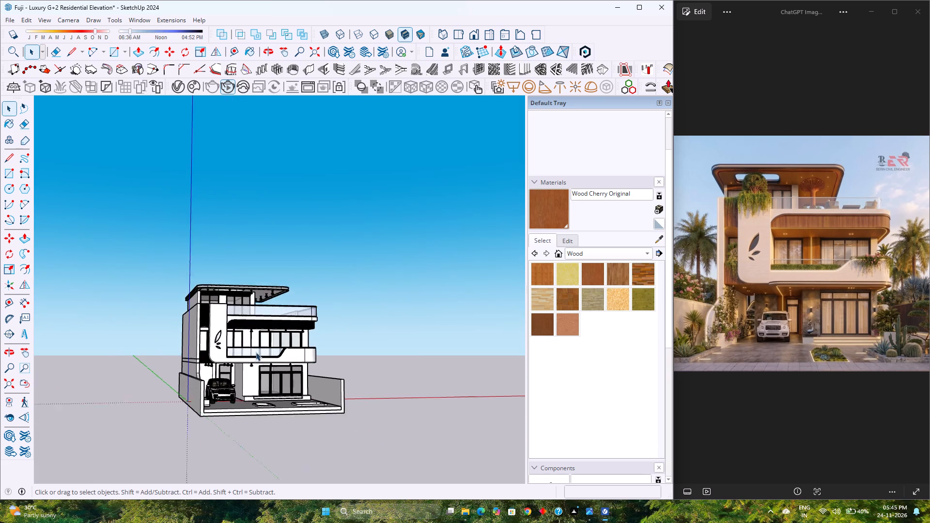
scroll(256, 352, up, 2)
middle_drag(256, 352, 435, 361)
middle_click(435, 361)
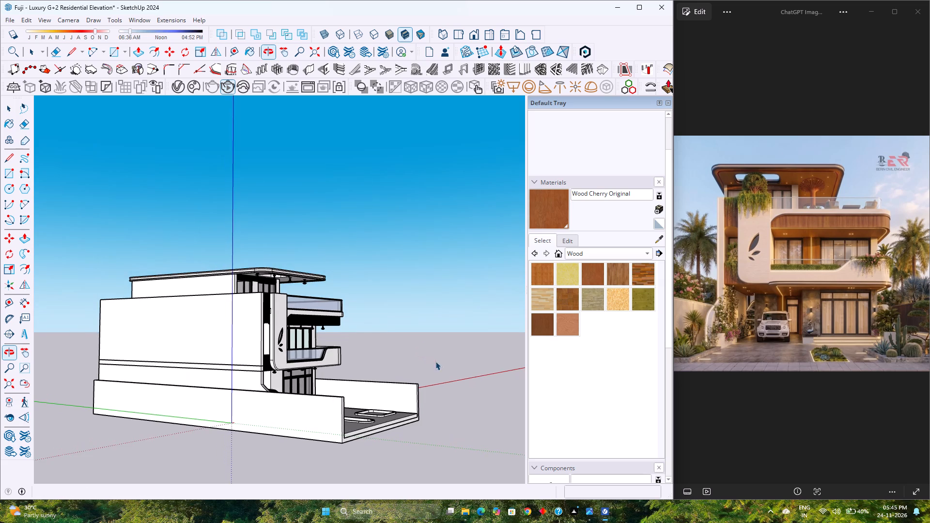
scroll(381, 322, up, 4)
scroll(318, 332, up, 4)
scroll(318, 332, down, 4)
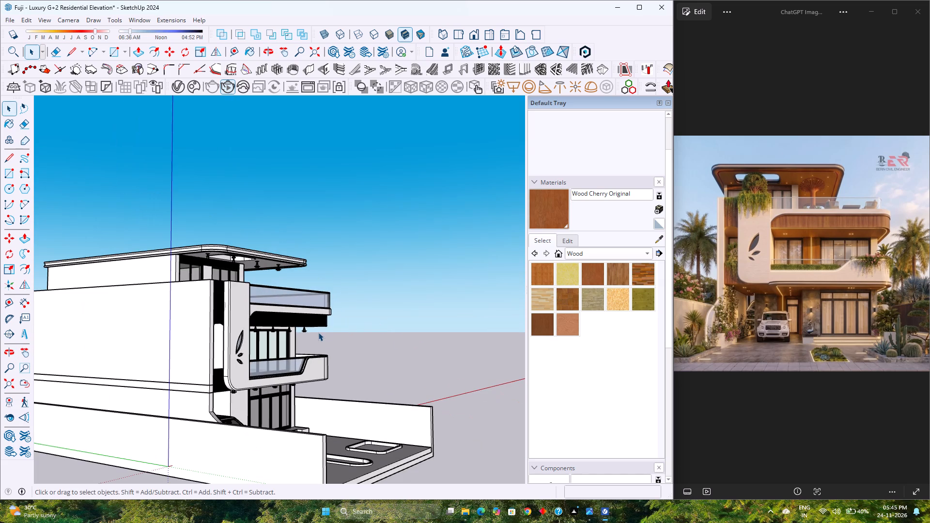
middle_drag(333, 342, 318, 327)
middle_click(318, 327)
scroll(318, 327, up, 4)
scroll(318, 327, down, 2)
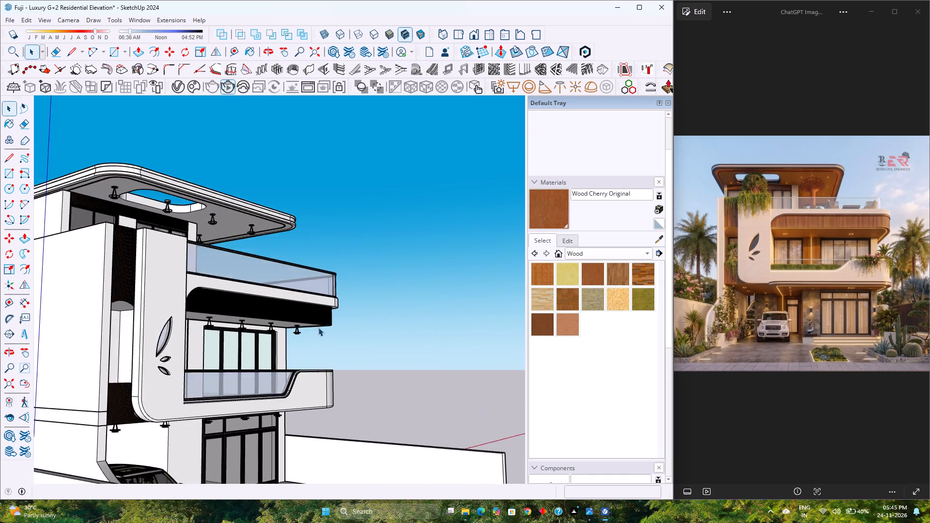
scroll(318, 327, down, 2)
scroll(318, 327, up, 4)
middle_drag(334, 351, 207, 348)
middle_click(207, 348)
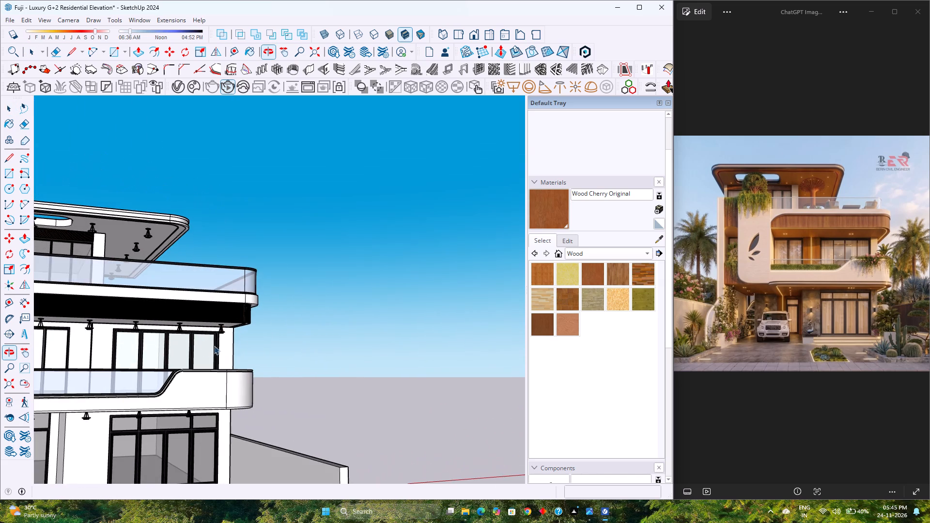
scroll(268, 339, down, 10)
middle_drag(298, 362, 190, 366)
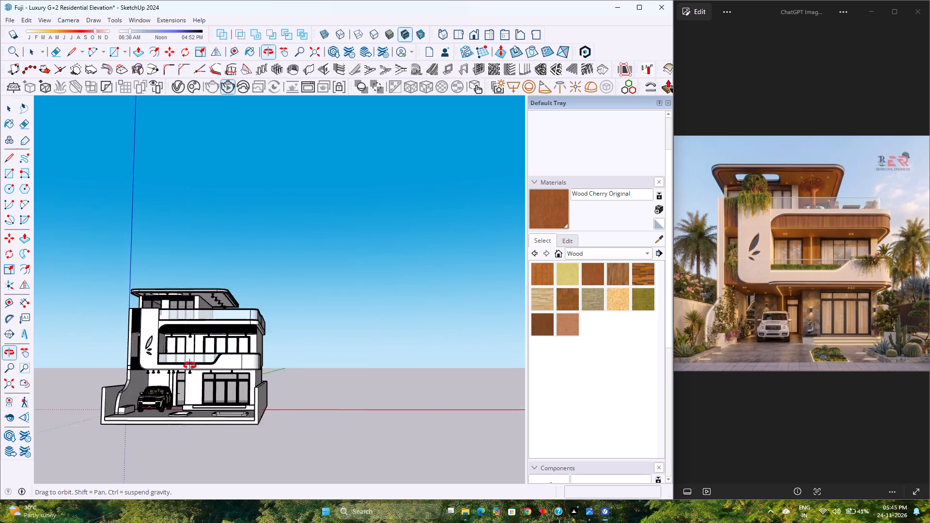
middle_drag(190, 366, 91, 371)
scroll(108, 355, up, 4)
middle_drag(172, 367, 256, 350)
scroll(257, 350, down, 4)
scroll(252, 370, up, 4)
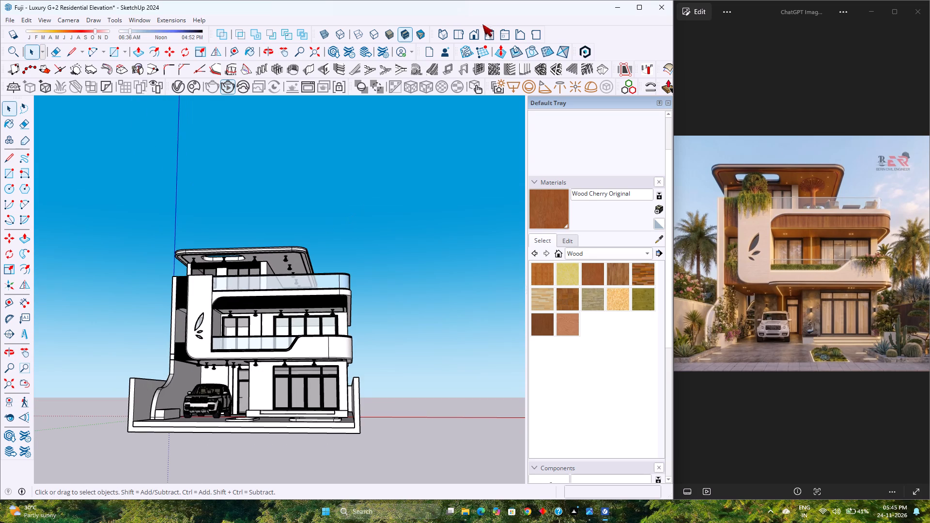
Return to the standard front view fitted to the whole model.
click(474, 31)
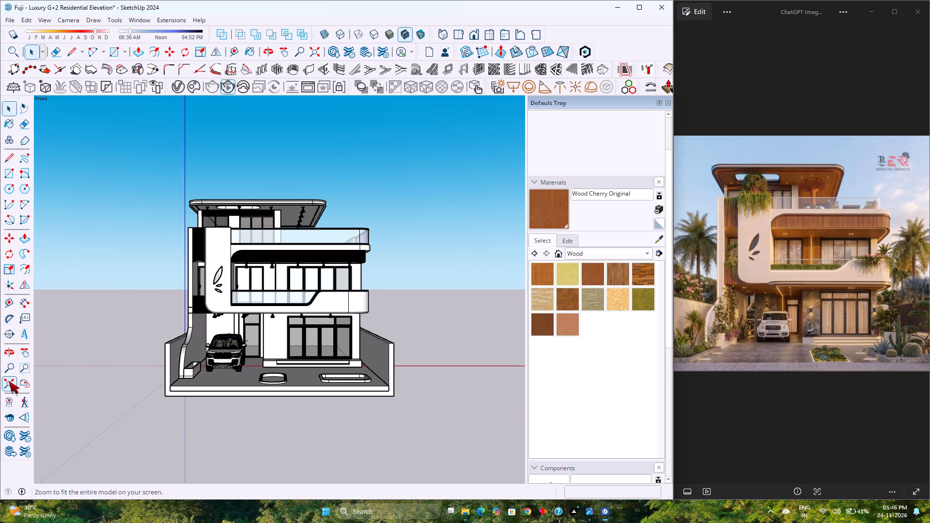
click(9, 381)
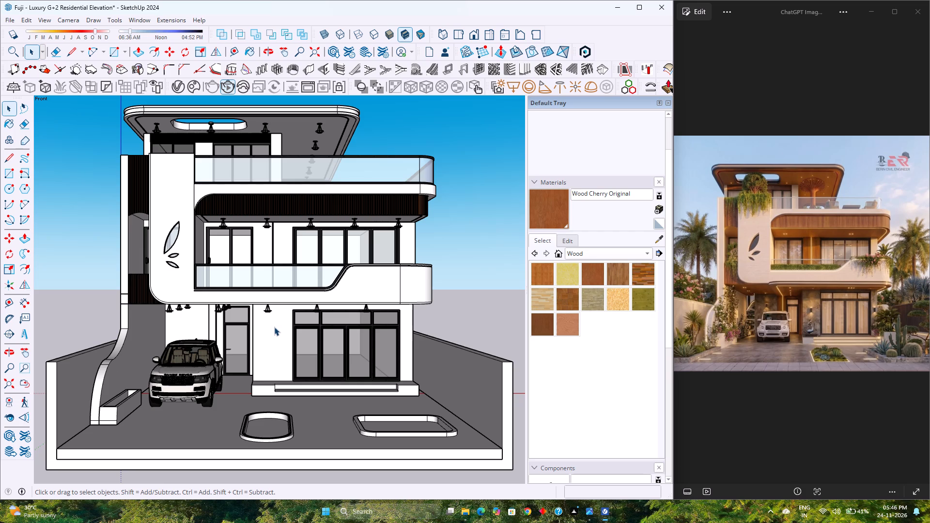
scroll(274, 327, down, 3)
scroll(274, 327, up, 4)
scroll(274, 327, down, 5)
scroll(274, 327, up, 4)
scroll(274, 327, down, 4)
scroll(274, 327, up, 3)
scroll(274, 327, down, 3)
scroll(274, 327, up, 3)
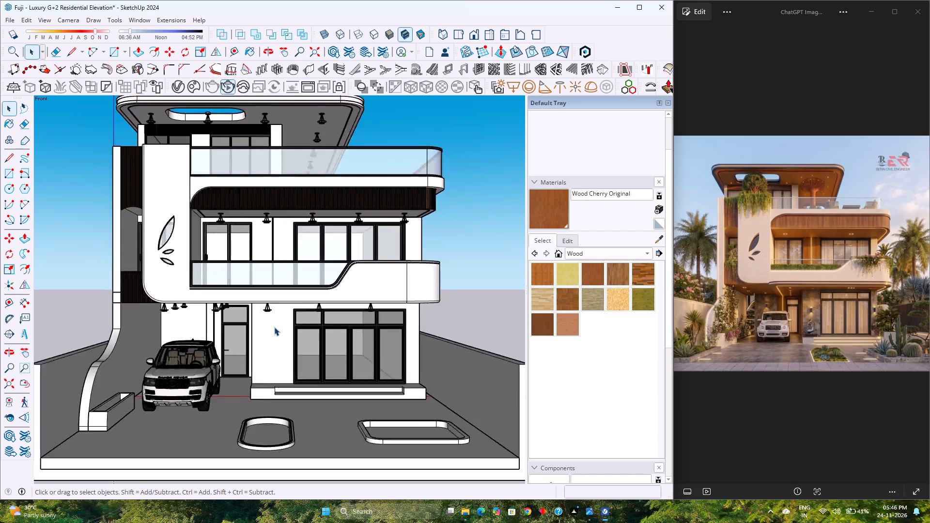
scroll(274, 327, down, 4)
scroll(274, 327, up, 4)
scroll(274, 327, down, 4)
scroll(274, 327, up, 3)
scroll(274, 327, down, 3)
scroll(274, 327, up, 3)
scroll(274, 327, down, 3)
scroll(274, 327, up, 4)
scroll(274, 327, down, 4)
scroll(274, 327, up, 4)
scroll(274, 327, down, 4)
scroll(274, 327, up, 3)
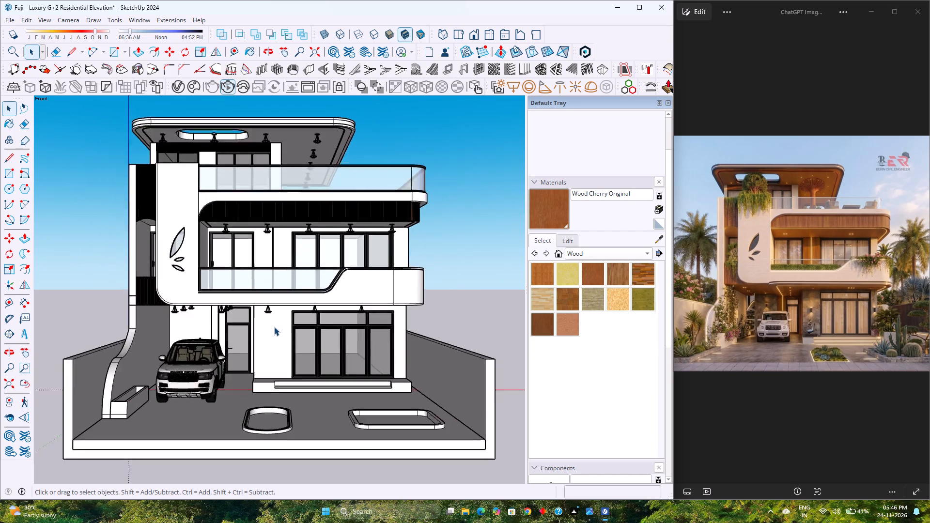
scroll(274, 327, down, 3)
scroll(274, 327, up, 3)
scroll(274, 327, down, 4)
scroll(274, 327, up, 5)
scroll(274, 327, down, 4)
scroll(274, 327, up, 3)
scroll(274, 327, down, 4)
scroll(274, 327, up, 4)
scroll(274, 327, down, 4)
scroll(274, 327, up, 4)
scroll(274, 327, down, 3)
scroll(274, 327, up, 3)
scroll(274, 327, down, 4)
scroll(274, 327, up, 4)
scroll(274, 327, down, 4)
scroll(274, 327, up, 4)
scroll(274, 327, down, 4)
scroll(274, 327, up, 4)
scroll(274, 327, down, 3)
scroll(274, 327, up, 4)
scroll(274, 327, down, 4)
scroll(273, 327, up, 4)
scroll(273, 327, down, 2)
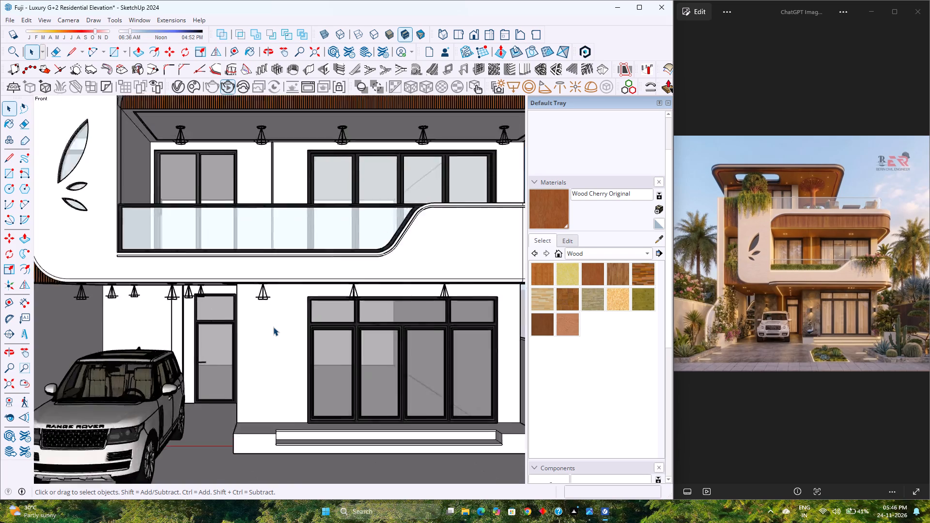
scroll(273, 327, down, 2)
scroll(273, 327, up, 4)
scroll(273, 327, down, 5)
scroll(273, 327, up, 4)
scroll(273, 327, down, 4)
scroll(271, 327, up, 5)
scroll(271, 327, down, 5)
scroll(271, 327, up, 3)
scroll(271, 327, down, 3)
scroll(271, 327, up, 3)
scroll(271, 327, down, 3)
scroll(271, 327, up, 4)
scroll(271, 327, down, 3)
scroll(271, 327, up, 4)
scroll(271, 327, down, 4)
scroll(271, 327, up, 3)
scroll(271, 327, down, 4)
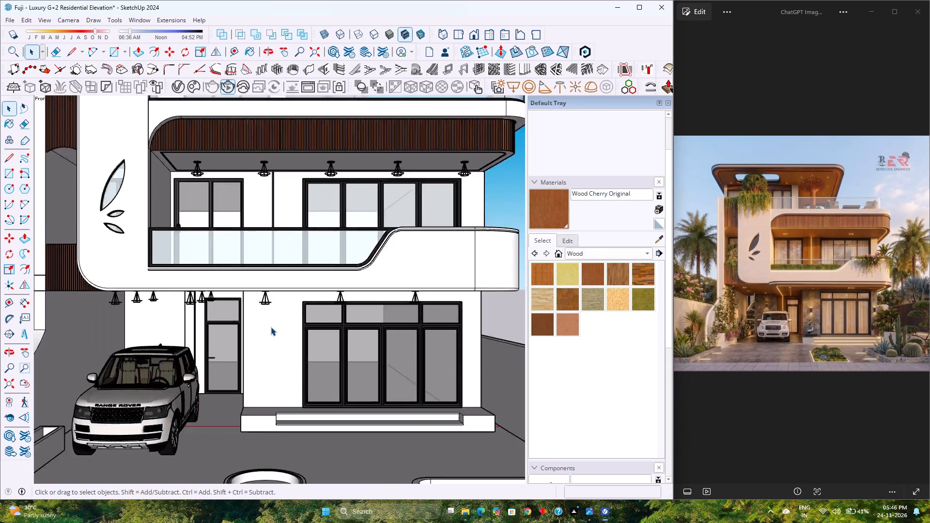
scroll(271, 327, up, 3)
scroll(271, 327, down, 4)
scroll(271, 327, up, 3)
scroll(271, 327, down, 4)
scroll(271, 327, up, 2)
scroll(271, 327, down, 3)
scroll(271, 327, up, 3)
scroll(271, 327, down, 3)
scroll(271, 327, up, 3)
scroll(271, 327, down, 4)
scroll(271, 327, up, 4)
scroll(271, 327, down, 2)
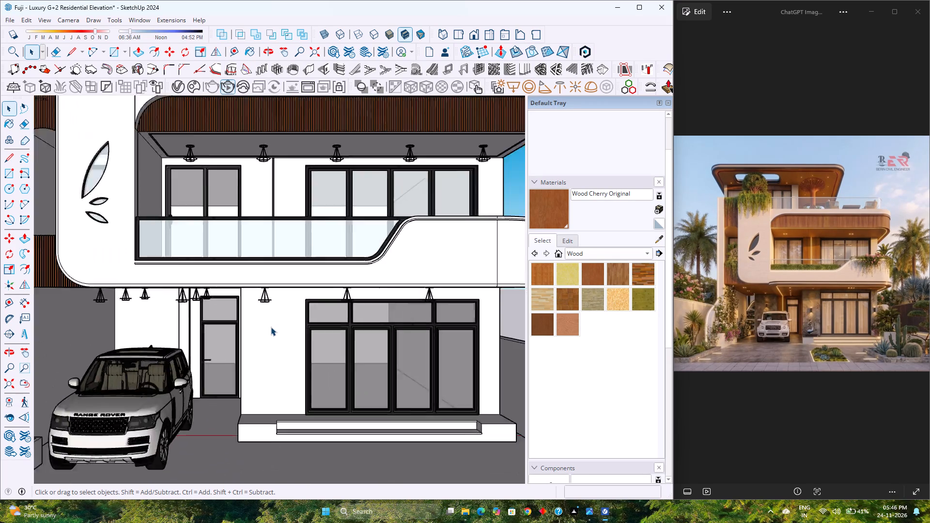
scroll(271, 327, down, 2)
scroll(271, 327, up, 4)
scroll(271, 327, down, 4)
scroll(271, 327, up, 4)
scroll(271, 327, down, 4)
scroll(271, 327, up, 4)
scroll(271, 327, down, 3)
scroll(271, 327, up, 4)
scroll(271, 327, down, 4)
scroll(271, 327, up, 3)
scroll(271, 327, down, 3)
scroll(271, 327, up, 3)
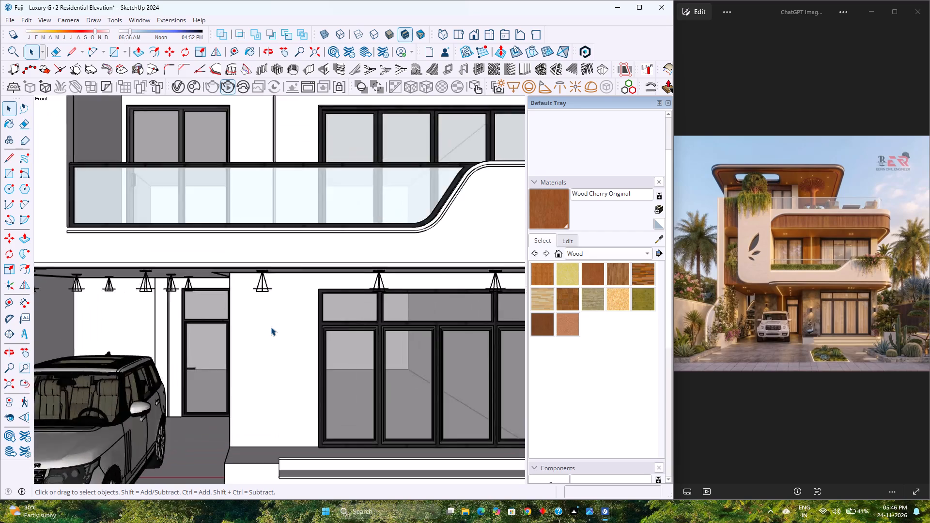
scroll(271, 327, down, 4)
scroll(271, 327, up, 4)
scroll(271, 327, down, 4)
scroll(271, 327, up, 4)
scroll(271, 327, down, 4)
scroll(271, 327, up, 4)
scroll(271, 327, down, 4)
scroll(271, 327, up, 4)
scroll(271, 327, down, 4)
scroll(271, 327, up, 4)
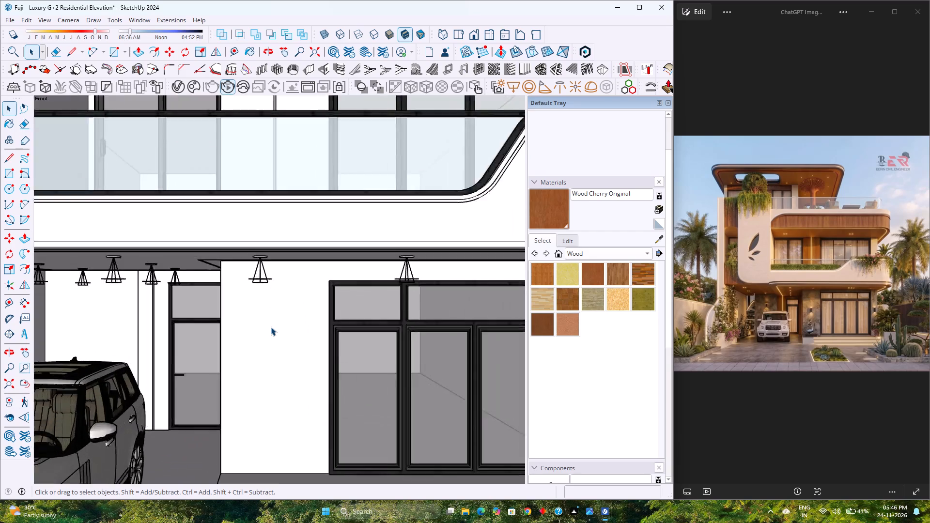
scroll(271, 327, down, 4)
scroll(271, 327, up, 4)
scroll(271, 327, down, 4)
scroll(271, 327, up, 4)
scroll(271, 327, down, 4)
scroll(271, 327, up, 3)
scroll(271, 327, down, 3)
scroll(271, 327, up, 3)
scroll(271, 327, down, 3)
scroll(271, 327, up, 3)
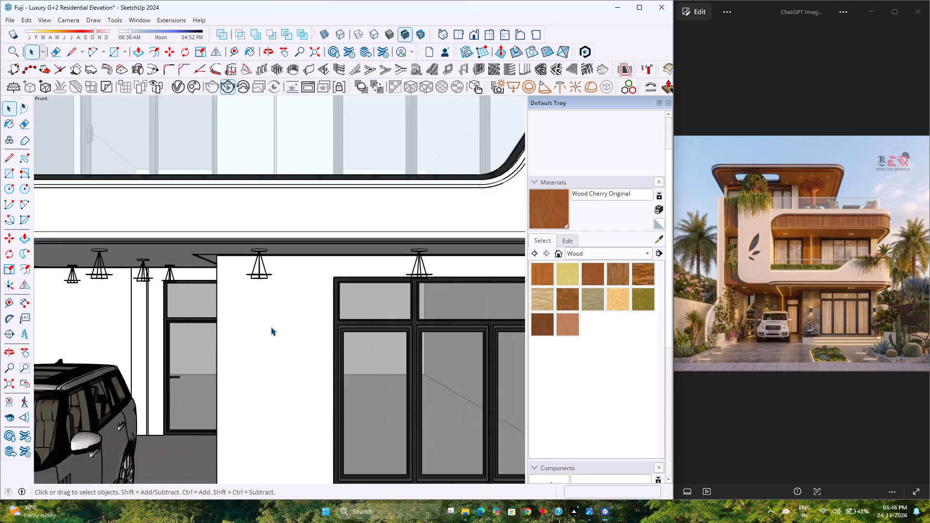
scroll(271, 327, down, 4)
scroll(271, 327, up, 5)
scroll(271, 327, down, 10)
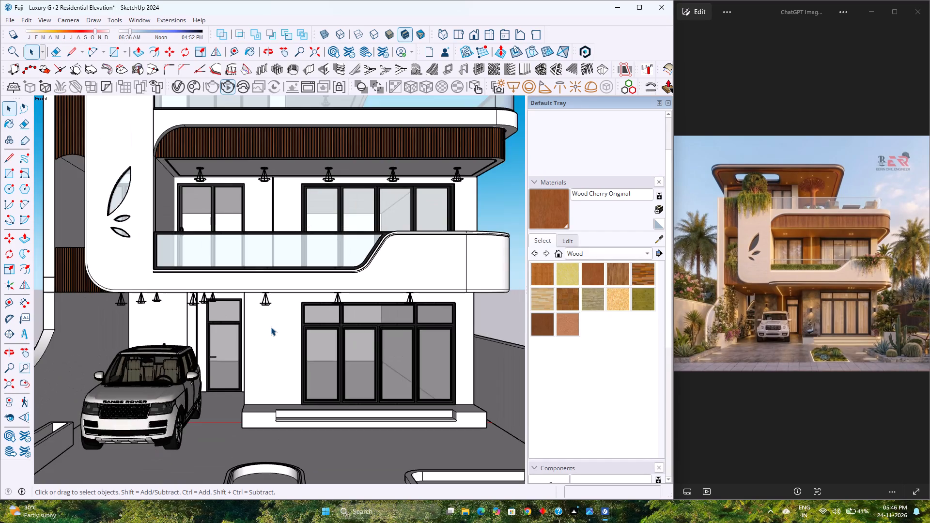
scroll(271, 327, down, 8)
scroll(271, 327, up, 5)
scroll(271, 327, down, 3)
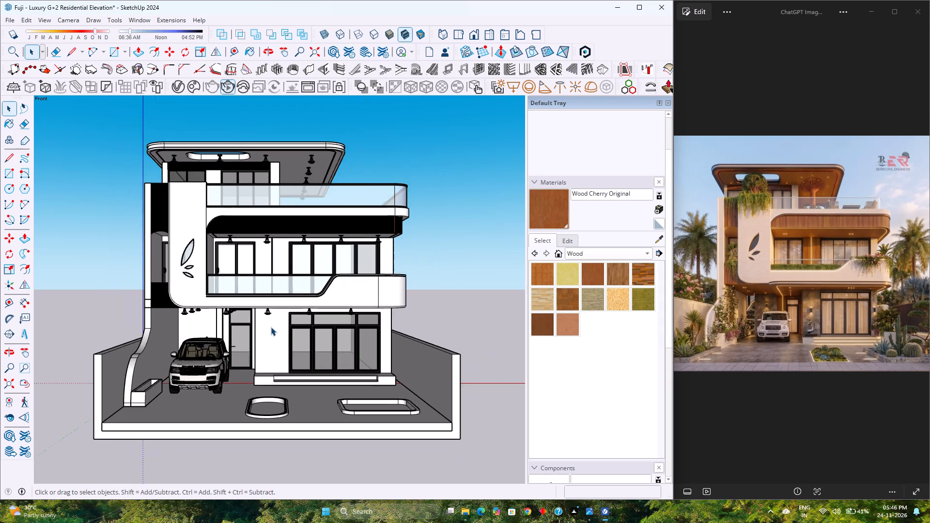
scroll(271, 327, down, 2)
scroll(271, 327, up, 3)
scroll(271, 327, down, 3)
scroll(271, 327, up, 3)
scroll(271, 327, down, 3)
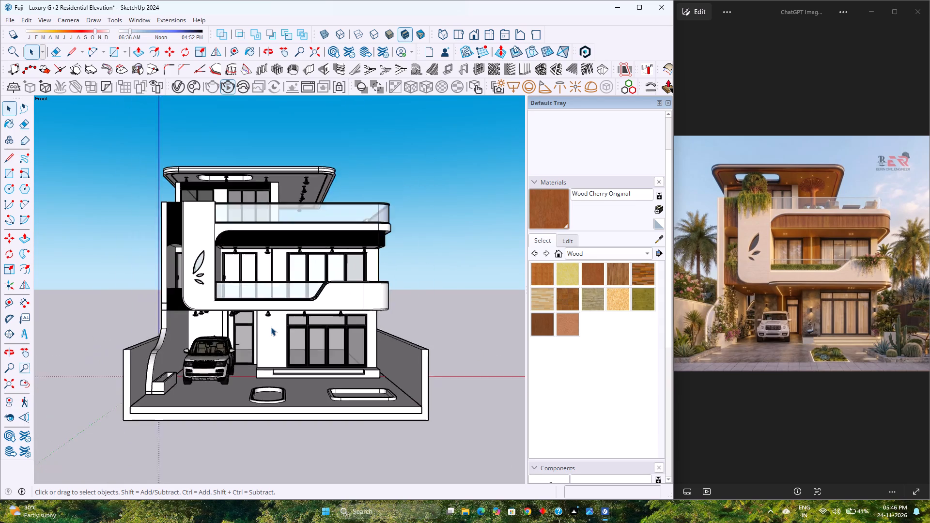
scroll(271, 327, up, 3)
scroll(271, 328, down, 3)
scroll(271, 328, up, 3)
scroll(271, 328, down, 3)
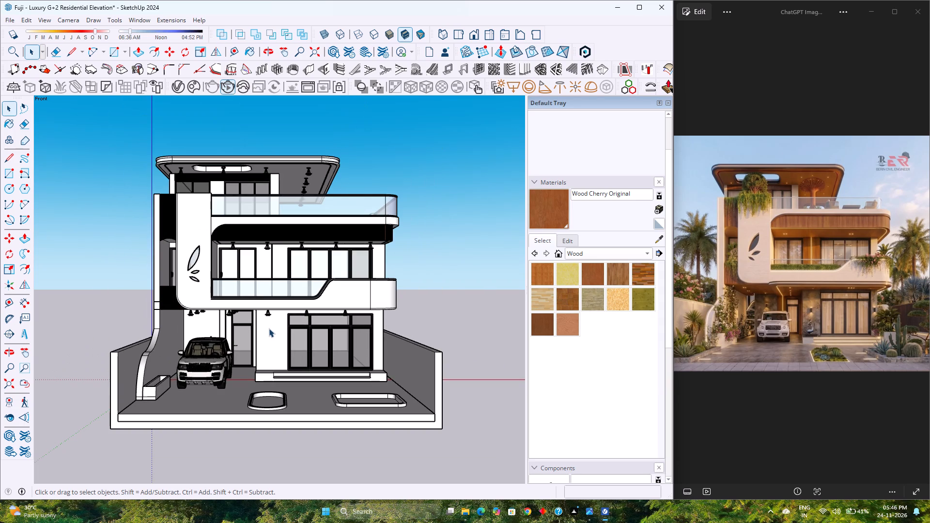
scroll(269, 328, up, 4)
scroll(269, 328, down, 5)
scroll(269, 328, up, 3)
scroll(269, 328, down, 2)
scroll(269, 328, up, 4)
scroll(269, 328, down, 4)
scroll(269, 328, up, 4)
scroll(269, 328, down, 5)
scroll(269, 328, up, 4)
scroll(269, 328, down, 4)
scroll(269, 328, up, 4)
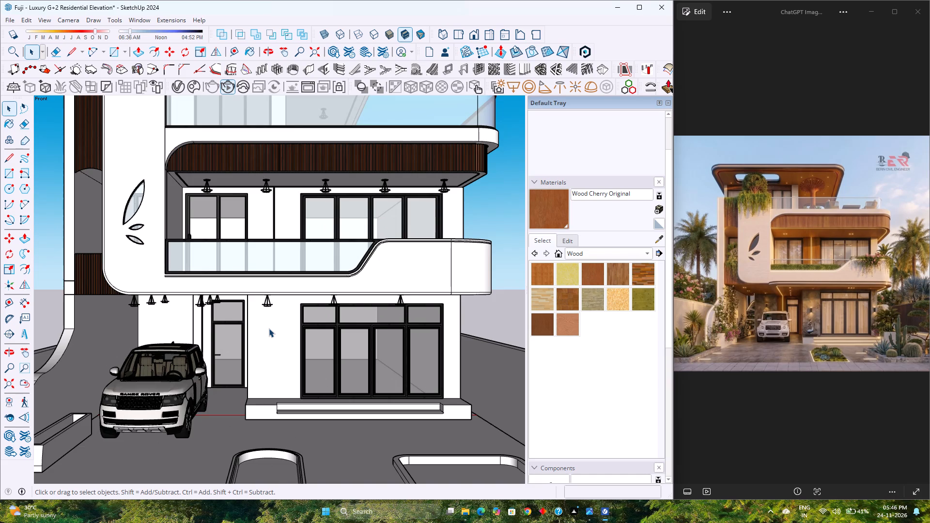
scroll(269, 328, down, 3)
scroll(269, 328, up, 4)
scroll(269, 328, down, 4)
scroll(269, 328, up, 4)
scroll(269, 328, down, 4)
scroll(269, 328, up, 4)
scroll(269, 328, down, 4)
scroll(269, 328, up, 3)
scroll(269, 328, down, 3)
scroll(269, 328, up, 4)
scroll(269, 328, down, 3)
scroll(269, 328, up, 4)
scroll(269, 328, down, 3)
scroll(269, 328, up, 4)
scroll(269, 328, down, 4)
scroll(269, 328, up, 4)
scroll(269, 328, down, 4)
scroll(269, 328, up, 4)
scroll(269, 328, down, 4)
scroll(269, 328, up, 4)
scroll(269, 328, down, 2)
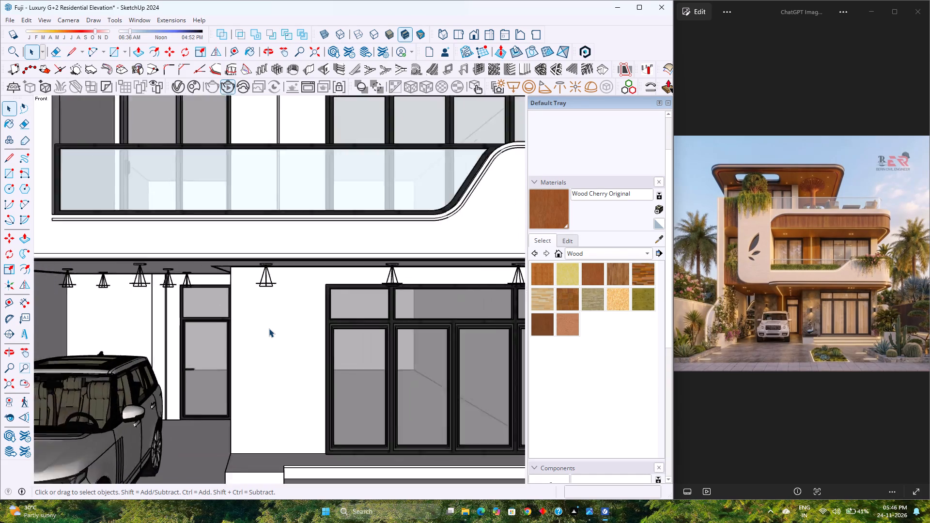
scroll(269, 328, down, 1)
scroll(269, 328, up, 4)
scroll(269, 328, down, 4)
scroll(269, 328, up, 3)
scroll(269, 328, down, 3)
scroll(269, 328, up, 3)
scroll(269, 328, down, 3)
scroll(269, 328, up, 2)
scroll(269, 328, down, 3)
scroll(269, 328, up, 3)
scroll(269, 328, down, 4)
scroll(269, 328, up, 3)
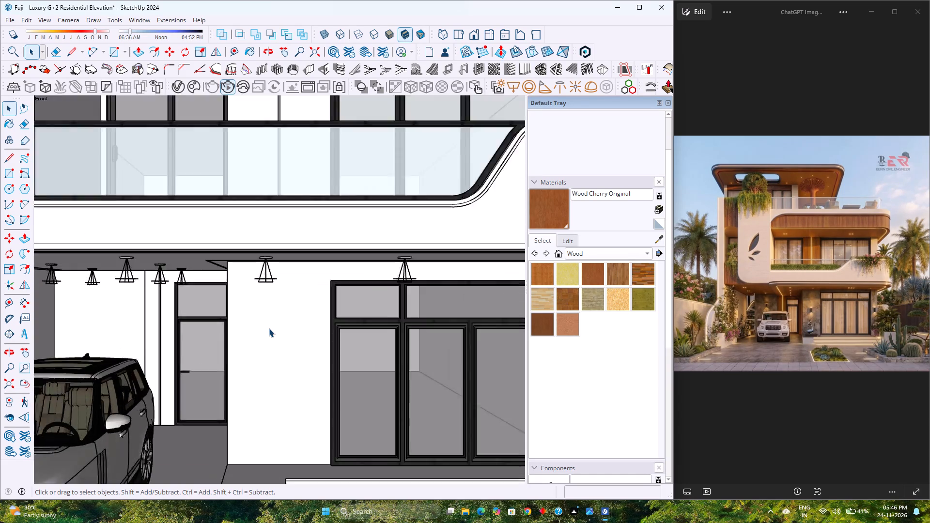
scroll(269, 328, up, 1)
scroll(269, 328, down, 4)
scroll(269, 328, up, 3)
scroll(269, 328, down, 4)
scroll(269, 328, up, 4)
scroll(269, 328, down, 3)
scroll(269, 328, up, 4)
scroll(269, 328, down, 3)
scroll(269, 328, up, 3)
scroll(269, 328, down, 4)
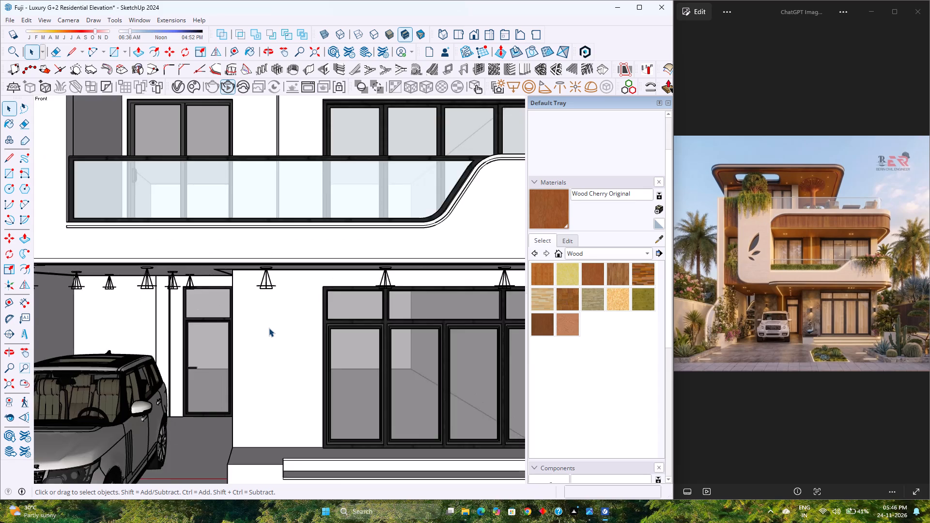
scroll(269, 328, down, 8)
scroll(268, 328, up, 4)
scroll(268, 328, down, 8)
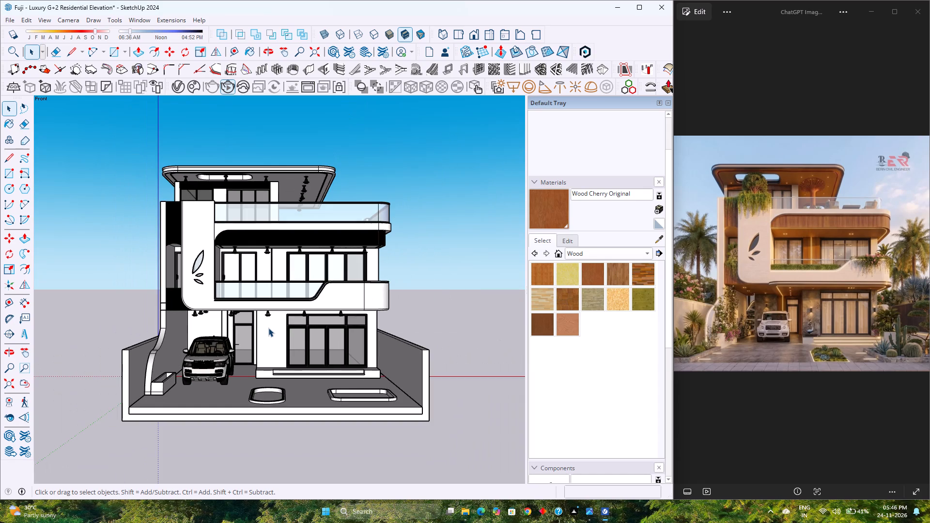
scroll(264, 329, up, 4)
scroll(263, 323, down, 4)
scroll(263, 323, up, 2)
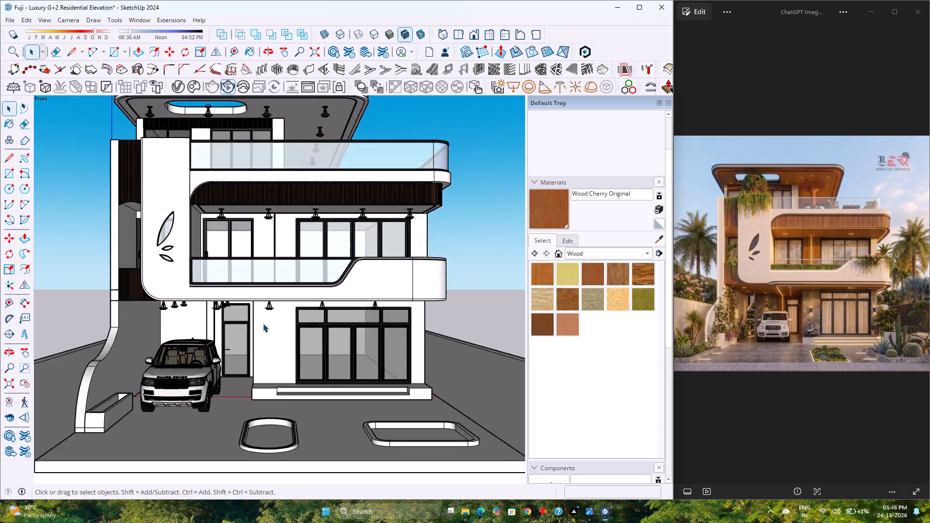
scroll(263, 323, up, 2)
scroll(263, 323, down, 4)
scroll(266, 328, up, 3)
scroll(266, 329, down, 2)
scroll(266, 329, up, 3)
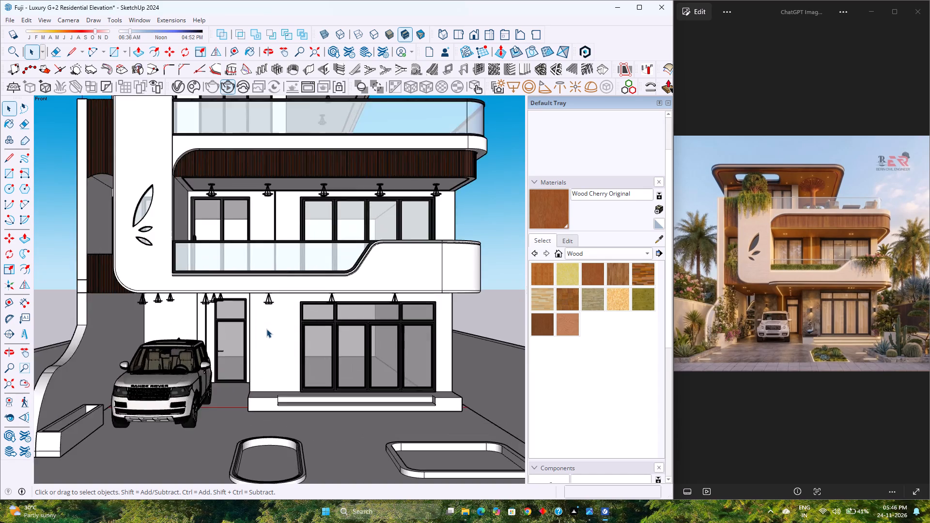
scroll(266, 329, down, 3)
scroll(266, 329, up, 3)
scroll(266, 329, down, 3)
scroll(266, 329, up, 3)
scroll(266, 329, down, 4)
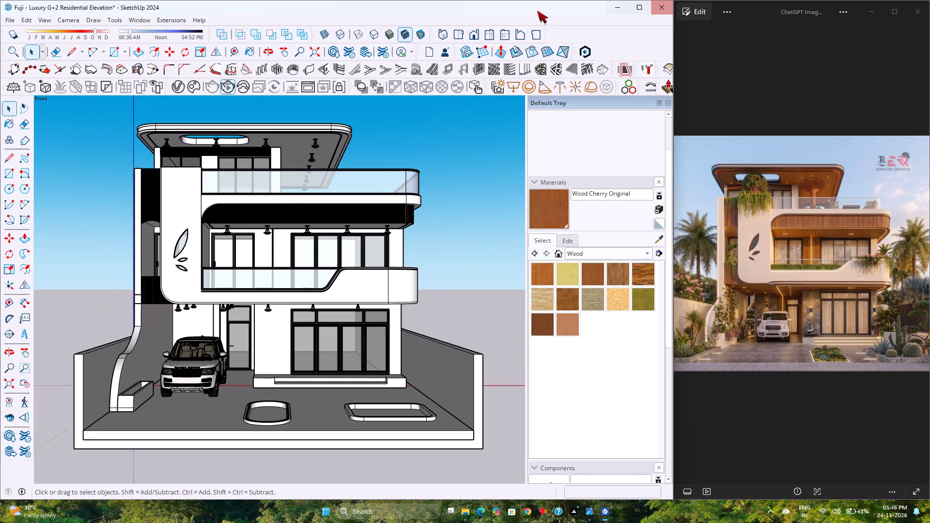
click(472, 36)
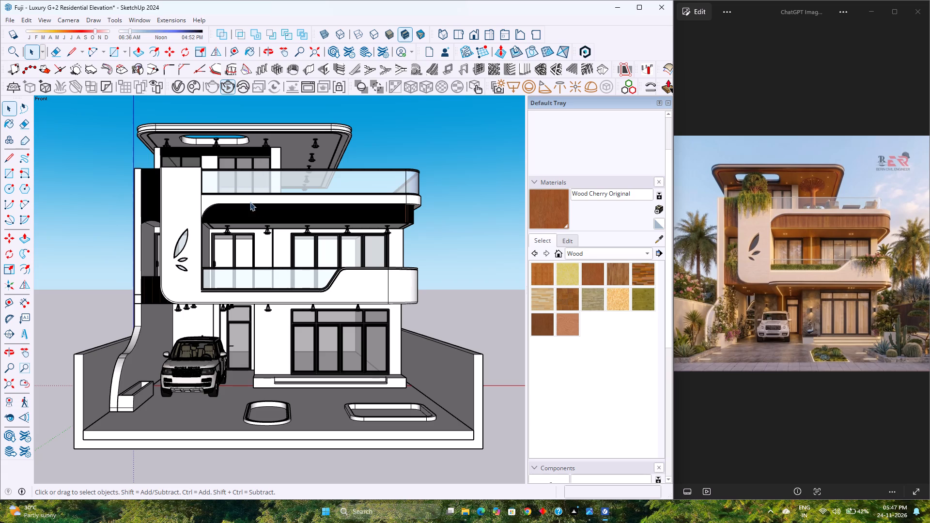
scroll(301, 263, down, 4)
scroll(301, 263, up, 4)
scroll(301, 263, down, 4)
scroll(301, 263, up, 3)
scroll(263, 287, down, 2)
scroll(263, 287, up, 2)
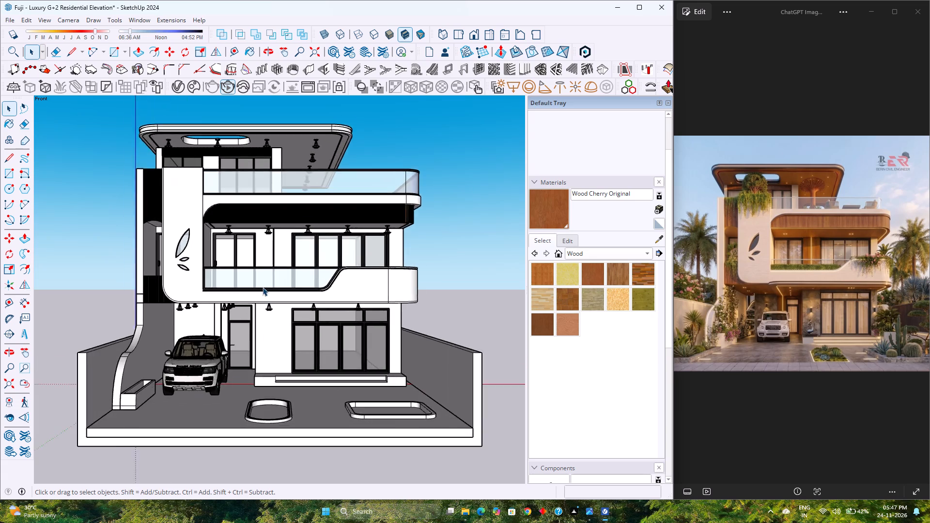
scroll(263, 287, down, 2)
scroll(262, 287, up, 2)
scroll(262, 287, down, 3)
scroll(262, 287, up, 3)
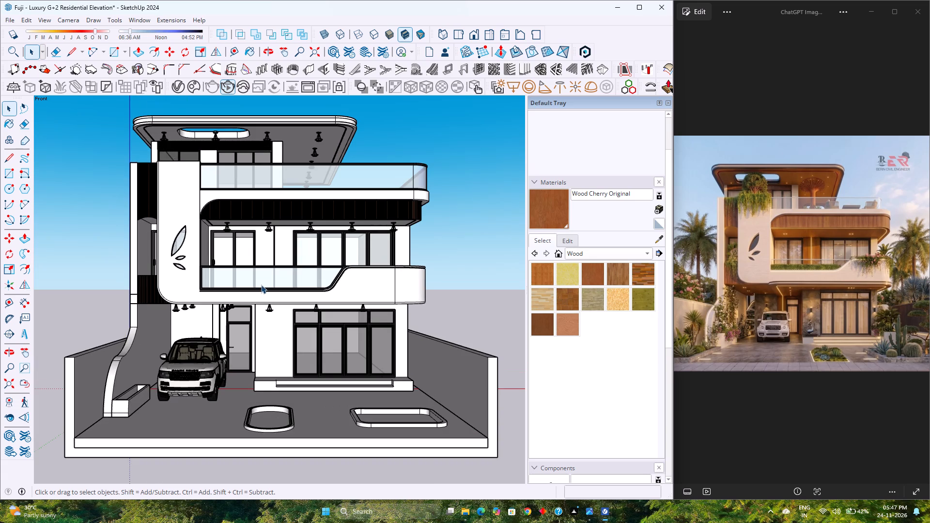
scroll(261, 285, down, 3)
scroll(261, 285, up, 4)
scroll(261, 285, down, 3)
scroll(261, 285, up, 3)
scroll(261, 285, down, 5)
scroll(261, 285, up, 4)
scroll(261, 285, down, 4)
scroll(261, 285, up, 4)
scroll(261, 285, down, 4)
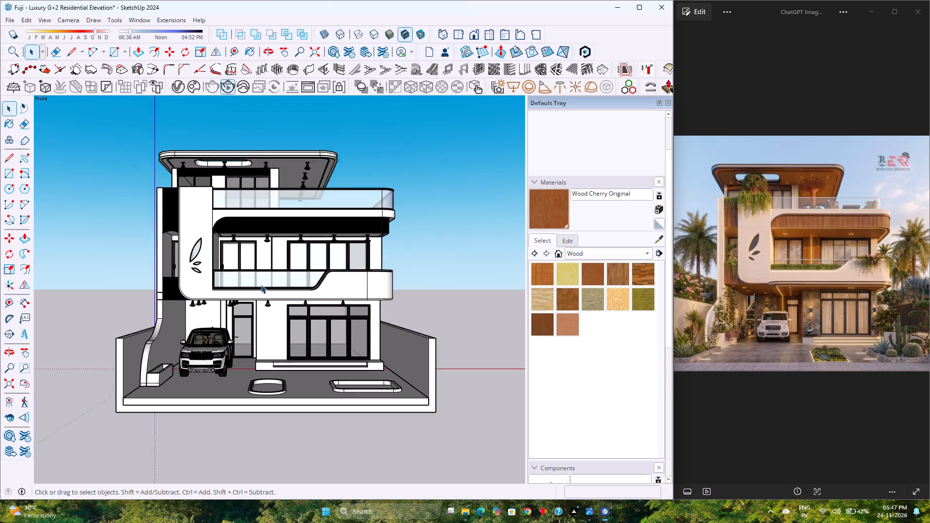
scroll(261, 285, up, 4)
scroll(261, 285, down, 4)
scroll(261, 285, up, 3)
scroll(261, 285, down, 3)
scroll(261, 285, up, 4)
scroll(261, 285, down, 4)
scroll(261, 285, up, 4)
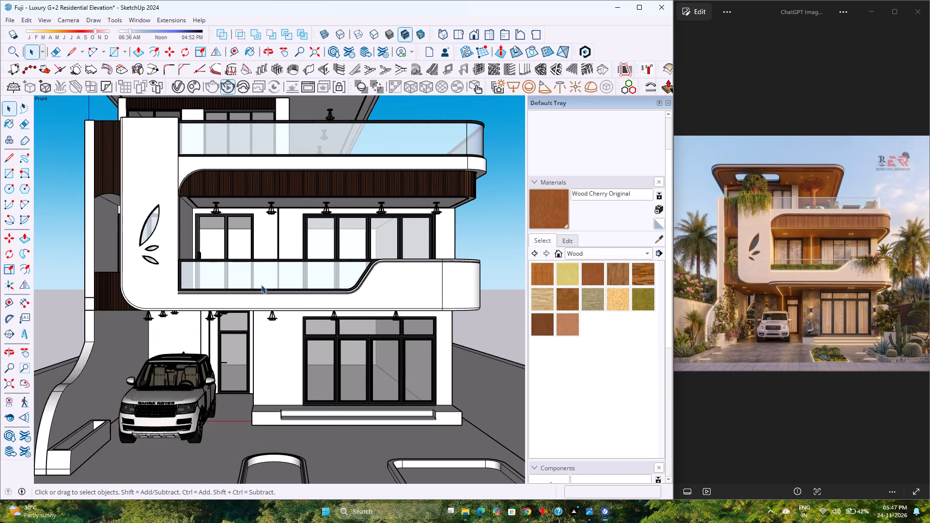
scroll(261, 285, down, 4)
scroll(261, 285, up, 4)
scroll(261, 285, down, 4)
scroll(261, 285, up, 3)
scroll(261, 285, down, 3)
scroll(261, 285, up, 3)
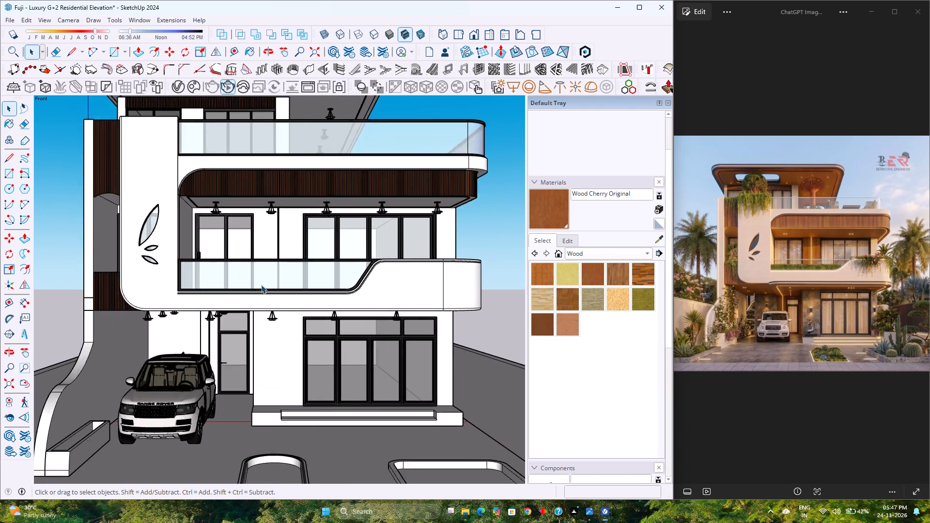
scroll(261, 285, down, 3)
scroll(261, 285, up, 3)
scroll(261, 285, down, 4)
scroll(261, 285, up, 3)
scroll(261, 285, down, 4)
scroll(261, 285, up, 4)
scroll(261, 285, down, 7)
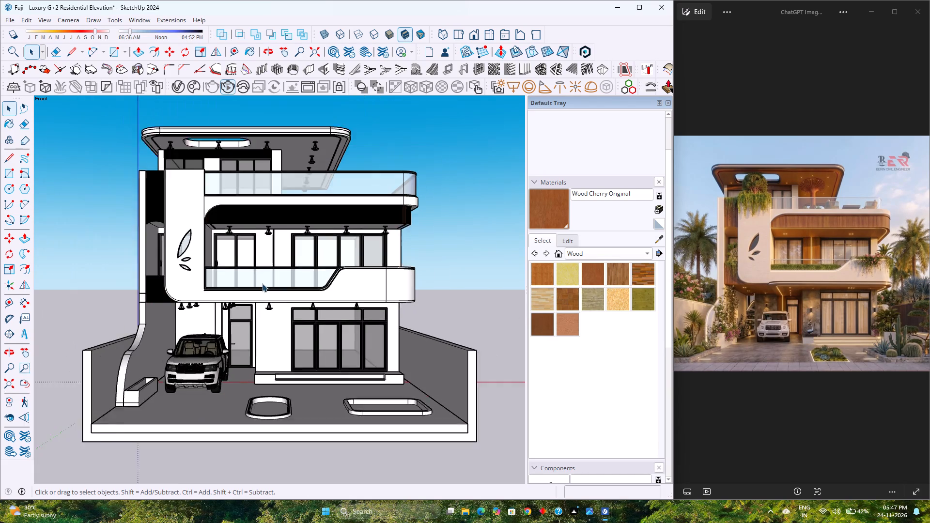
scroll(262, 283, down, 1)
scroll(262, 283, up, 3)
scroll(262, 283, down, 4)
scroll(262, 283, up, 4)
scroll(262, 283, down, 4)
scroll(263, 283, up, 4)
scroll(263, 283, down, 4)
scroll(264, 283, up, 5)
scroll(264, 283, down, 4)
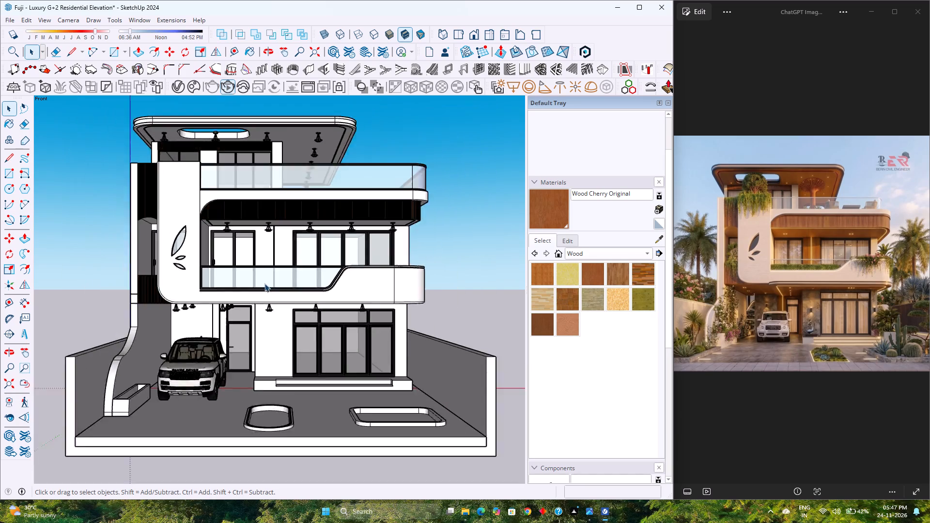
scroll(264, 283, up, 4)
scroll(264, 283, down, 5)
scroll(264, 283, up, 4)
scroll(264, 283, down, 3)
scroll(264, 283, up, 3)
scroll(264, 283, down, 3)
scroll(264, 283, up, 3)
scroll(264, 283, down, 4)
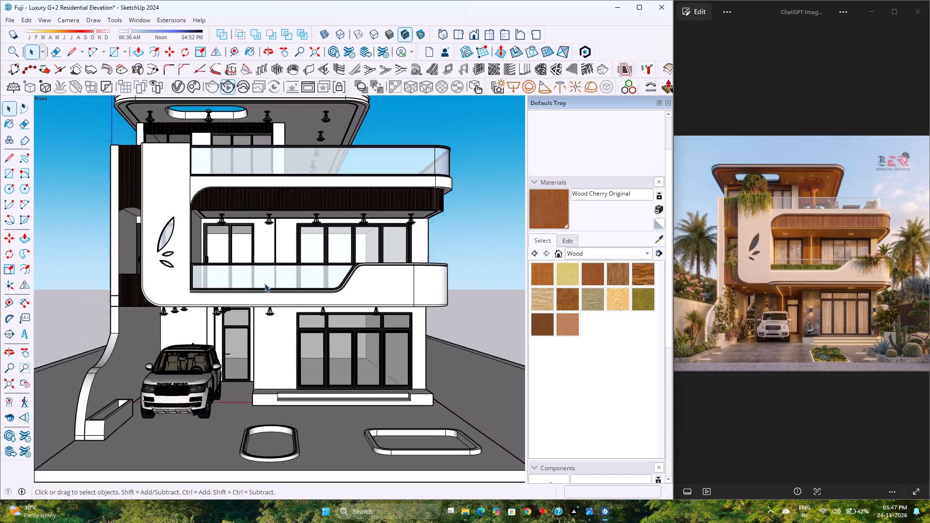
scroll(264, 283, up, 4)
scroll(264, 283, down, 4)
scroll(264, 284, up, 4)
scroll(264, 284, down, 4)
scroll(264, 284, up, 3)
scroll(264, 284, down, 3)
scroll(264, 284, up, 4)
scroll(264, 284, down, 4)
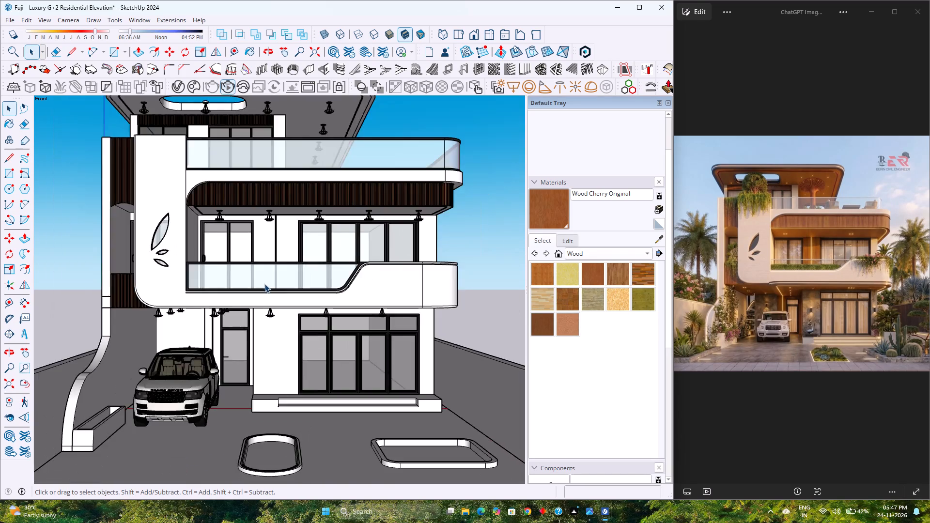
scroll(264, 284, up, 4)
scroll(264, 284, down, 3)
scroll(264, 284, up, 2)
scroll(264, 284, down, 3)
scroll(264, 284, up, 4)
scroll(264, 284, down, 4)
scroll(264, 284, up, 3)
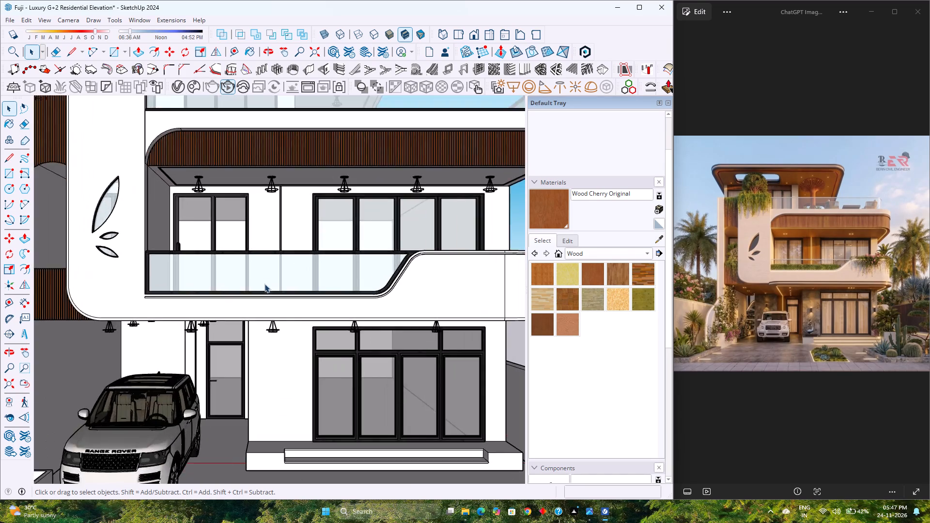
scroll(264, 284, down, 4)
Return to the standard front view with the whole house and its compound walls in sight.
click(474, 37)
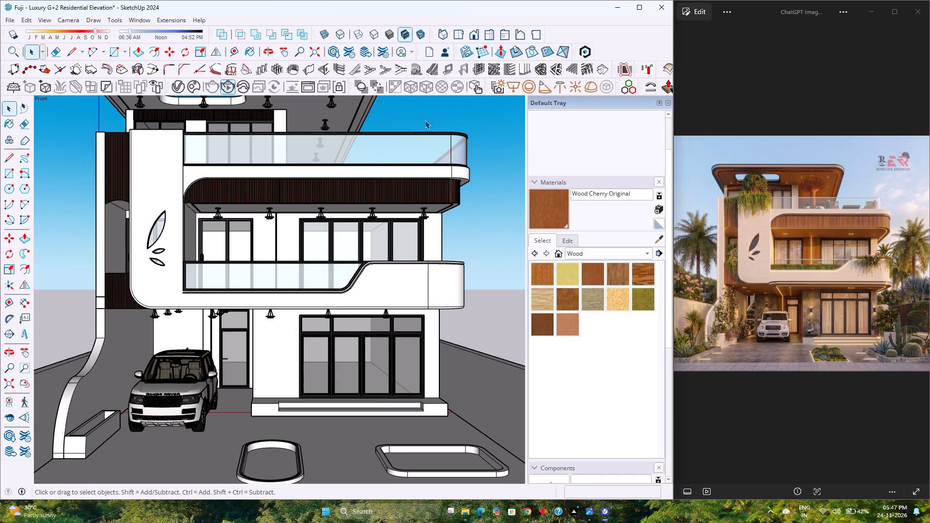
scroll(301, 249, down, 4)
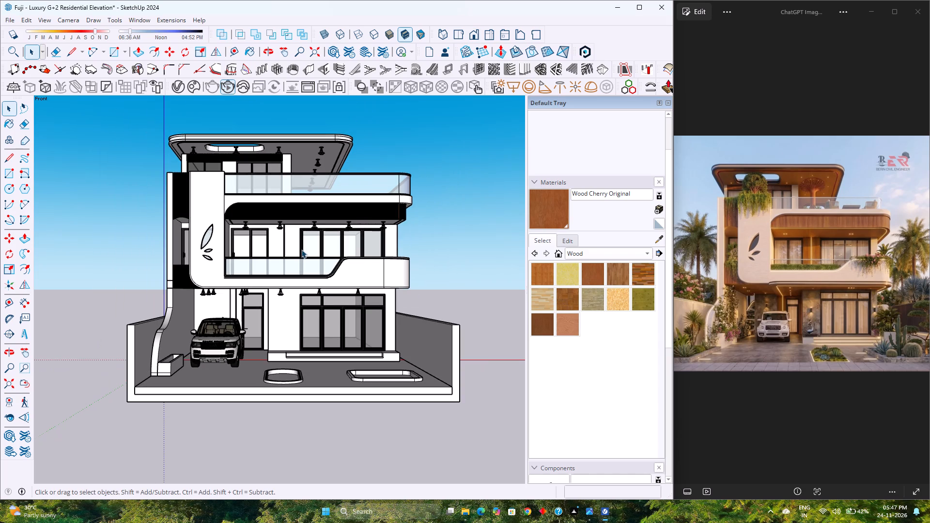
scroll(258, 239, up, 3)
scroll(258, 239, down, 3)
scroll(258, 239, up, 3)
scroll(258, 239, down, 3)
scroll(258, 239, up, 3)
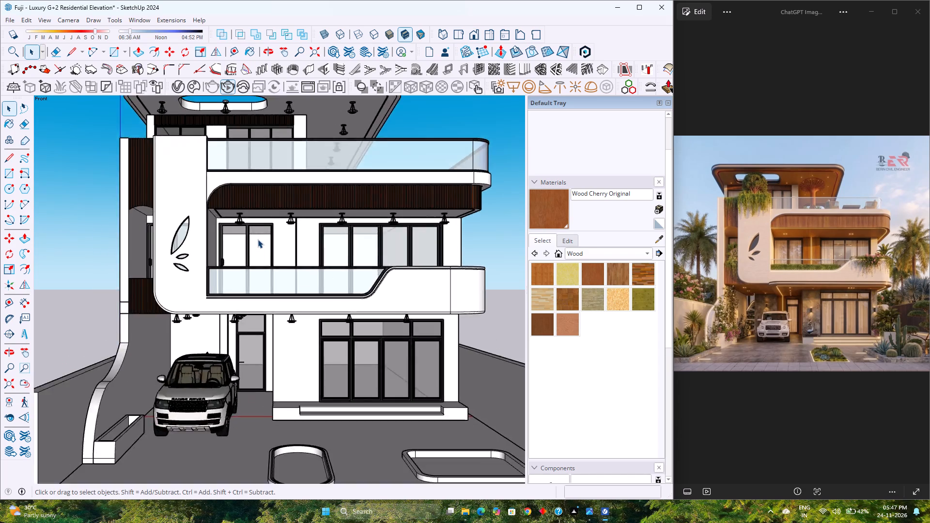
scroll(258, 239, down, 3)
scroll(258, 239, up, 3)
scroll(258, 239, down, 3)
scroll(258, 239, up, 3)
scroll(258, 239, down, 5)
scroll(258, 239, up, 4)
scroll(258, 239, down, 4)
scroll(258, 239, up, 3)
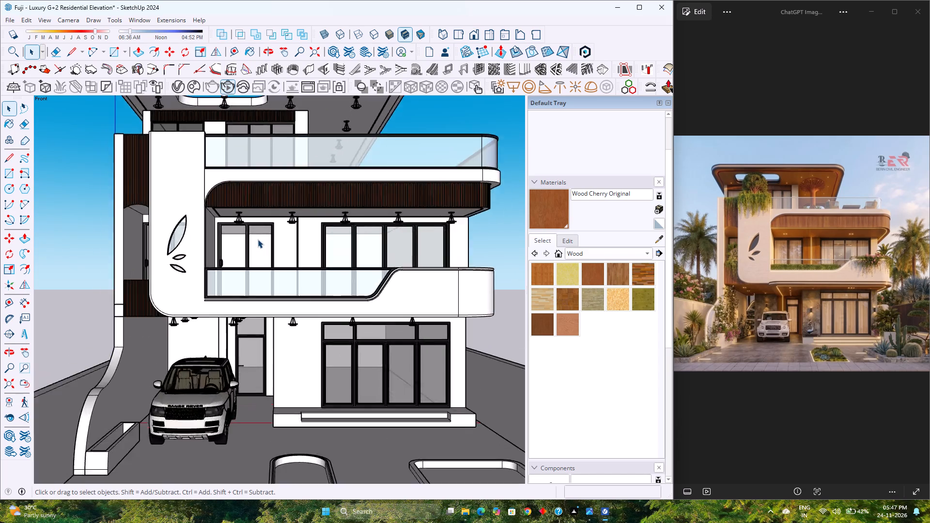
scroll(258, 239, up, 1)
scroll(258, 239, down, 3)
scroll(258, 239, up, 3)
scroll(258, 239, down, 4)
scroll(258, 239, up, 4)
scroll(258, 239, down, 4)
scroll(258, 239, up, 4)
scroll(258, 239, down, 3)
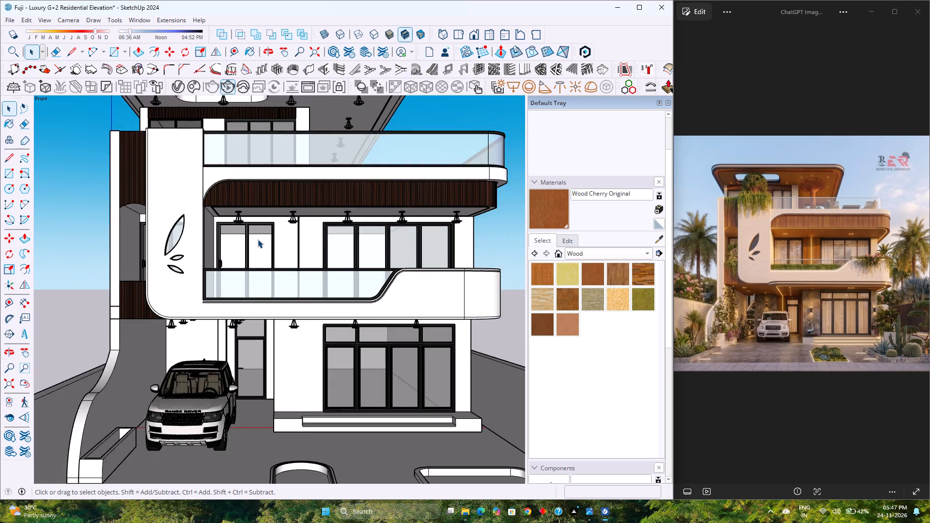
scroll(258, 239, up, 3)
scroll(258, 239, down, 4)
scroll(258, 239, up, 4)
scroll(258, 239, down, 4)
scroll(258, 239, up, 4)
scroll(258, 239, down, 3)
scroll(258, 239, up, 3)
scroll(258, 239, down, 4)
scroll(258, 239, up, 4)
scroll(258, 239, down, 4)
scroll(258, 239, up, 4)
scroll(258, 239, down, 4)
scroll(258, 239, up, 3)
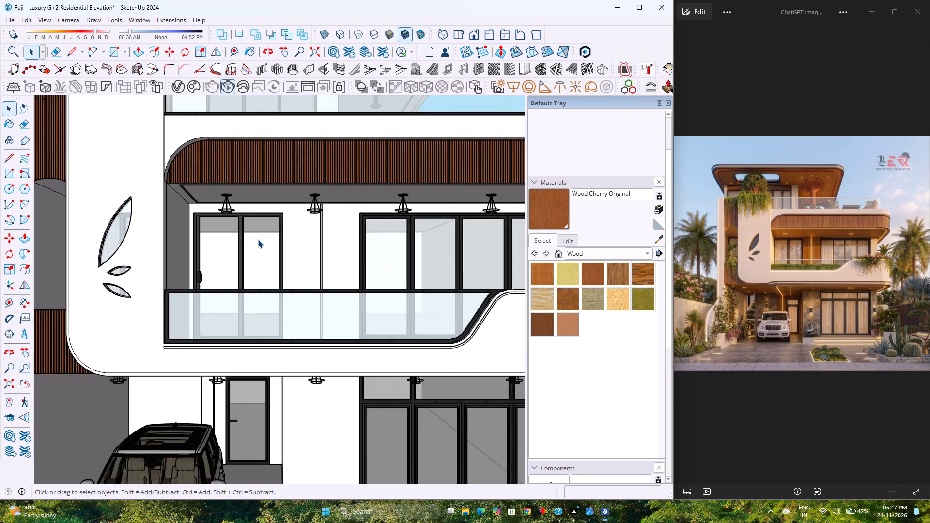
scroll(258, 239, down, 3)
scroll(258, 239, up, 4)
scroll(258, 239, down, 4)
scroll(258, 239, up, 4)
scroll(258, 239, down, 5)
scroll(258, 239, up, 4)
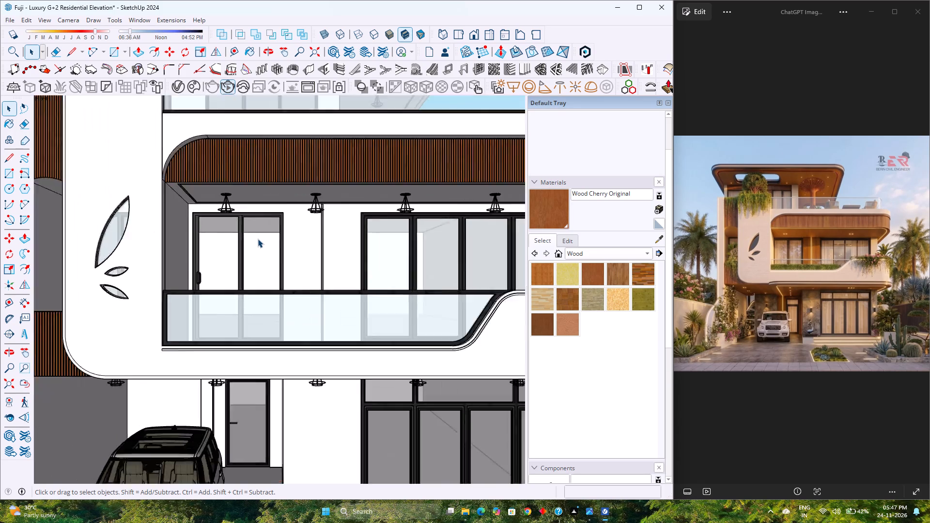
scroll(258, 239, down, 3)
Examine the first-floor balcony's sliding door, hanging ceiling lights and glass railing up close from the front.
scroll(258, 238, up, 7)
scroll(258, 237, down, 3)
scroll(258, 237, up, 3)
scroll(258, 237, down, 3)
scroll(258, 237, up, 1)
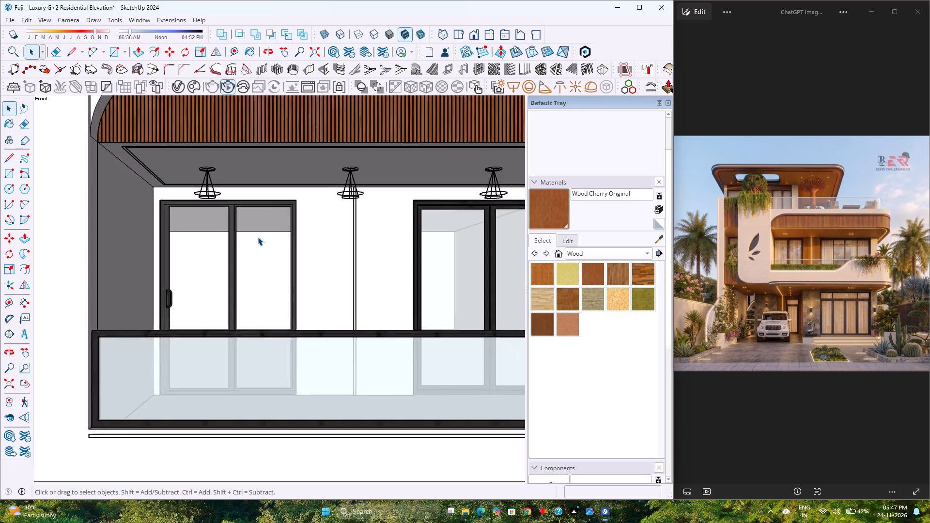
scroll(258, 237, up, 2)
scroll(258, 237, down, 3)
scroll(258, 237, up, 3)
scroll(258, 237, down, 4)
scroll(258, 237, up, 4)
scroll(258, 237, down, 4)
scroll(258, 237, up, 3)
scroll(258, 237, down, 3)
scroll(258, 237, up, 4)
scroll(258, 237, down, 4)
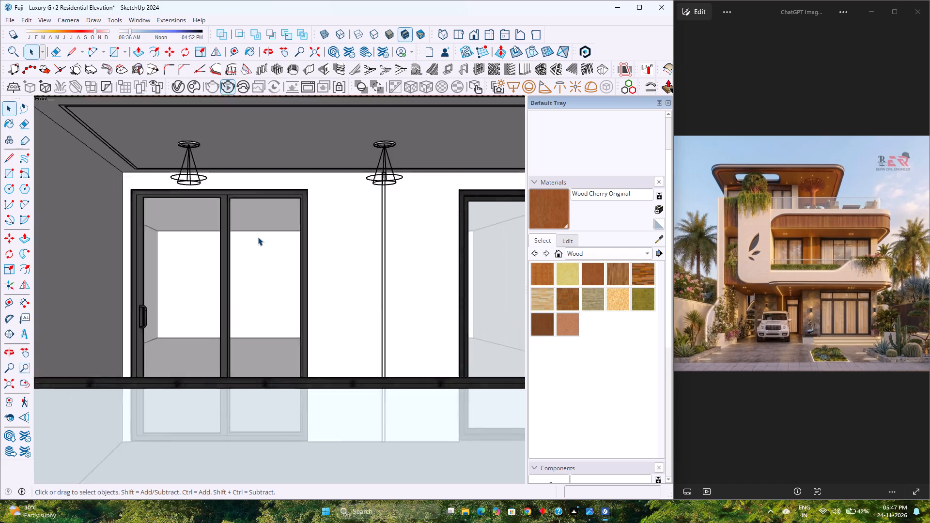
scroll(258, 237, up, 3)
scroll(258, 237, down, 4)
scroll(258, 237, up, 4)
scroll(258, 237, down, 15)
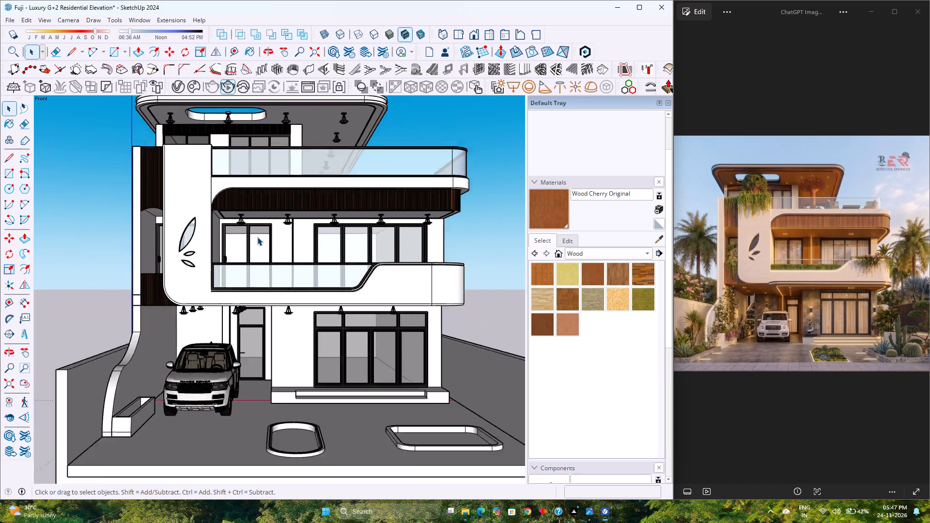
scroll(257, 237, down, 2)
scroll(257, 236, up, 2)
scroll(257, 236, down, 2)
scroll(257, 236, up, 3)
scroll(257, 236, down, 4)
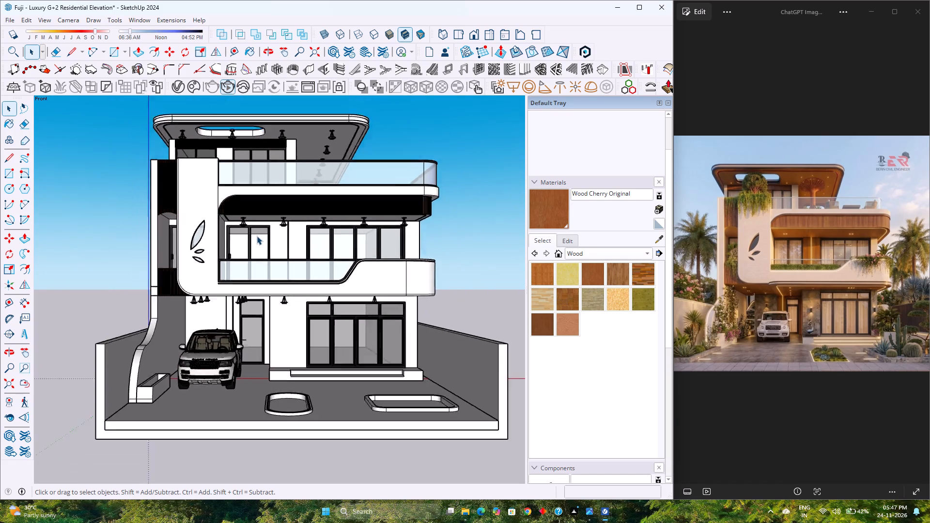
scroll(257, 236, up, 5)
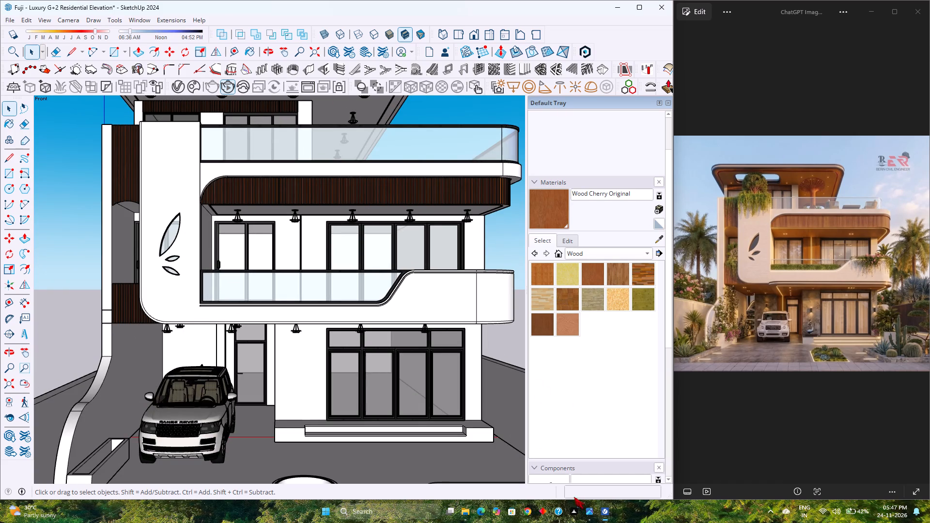
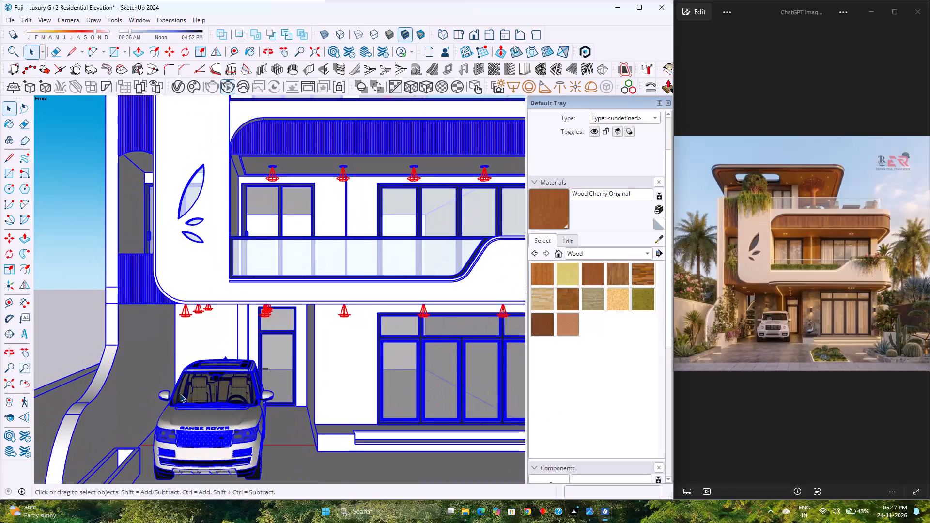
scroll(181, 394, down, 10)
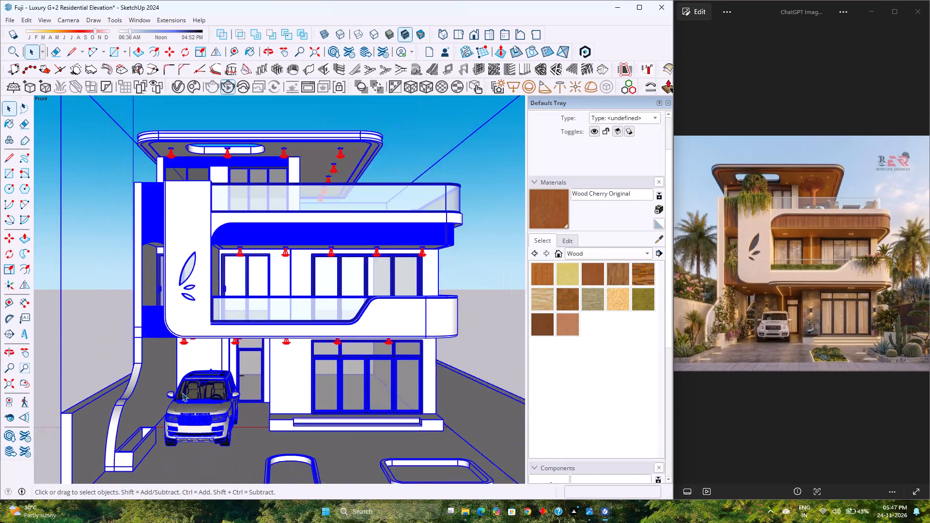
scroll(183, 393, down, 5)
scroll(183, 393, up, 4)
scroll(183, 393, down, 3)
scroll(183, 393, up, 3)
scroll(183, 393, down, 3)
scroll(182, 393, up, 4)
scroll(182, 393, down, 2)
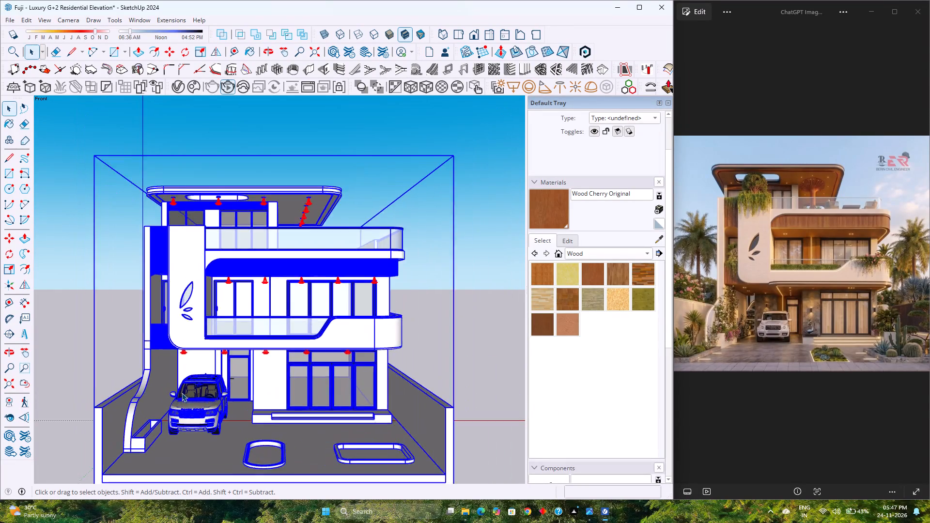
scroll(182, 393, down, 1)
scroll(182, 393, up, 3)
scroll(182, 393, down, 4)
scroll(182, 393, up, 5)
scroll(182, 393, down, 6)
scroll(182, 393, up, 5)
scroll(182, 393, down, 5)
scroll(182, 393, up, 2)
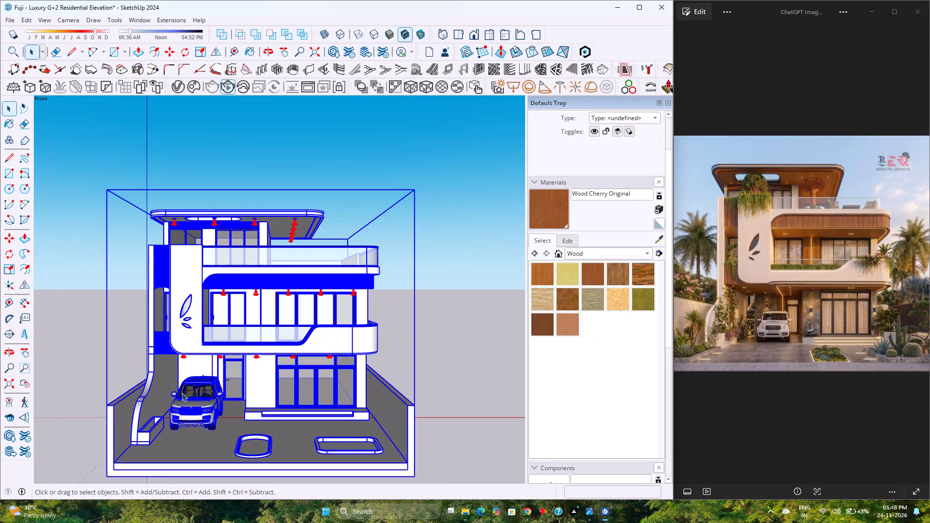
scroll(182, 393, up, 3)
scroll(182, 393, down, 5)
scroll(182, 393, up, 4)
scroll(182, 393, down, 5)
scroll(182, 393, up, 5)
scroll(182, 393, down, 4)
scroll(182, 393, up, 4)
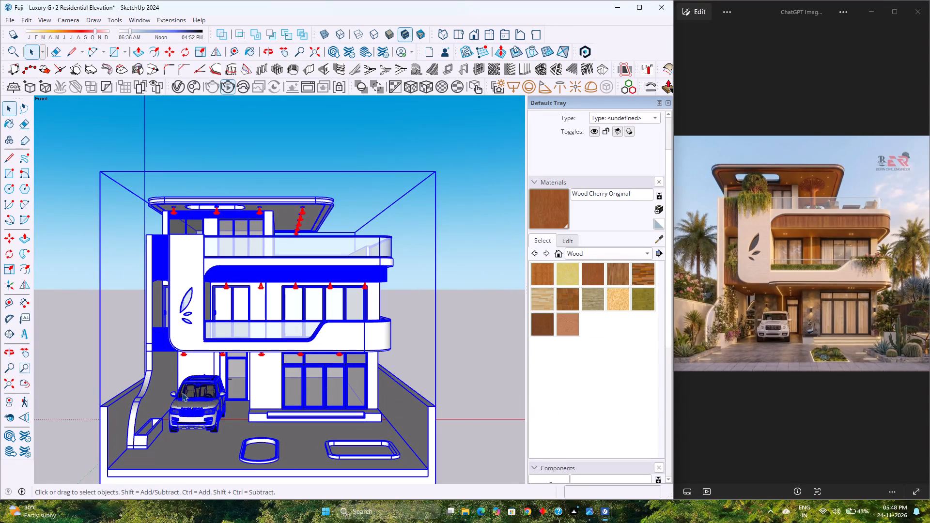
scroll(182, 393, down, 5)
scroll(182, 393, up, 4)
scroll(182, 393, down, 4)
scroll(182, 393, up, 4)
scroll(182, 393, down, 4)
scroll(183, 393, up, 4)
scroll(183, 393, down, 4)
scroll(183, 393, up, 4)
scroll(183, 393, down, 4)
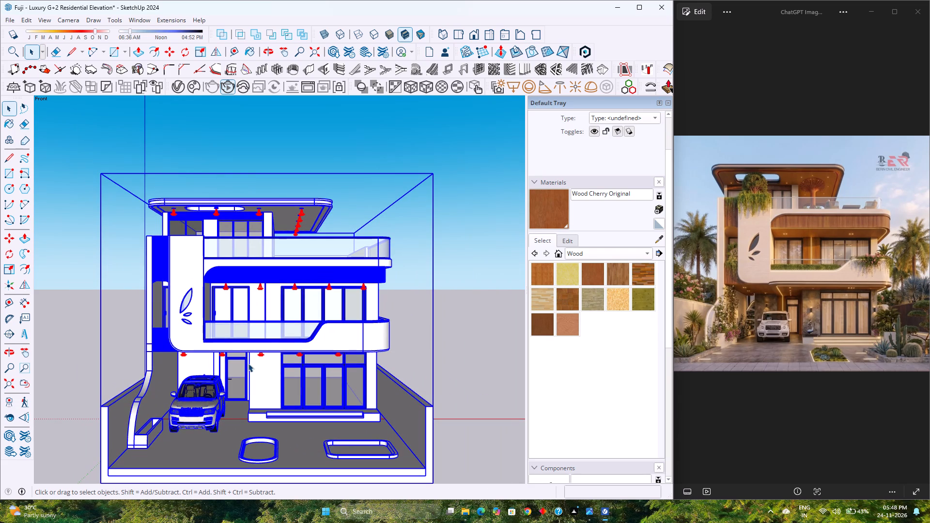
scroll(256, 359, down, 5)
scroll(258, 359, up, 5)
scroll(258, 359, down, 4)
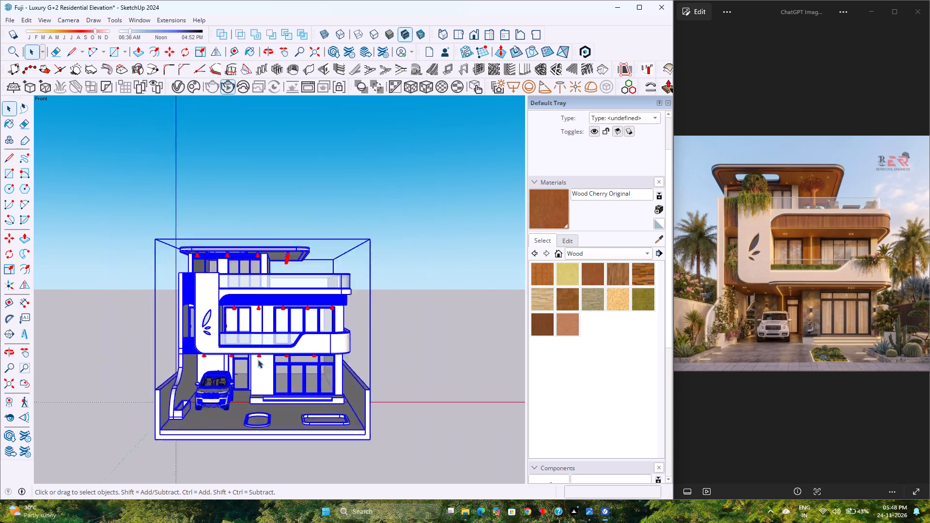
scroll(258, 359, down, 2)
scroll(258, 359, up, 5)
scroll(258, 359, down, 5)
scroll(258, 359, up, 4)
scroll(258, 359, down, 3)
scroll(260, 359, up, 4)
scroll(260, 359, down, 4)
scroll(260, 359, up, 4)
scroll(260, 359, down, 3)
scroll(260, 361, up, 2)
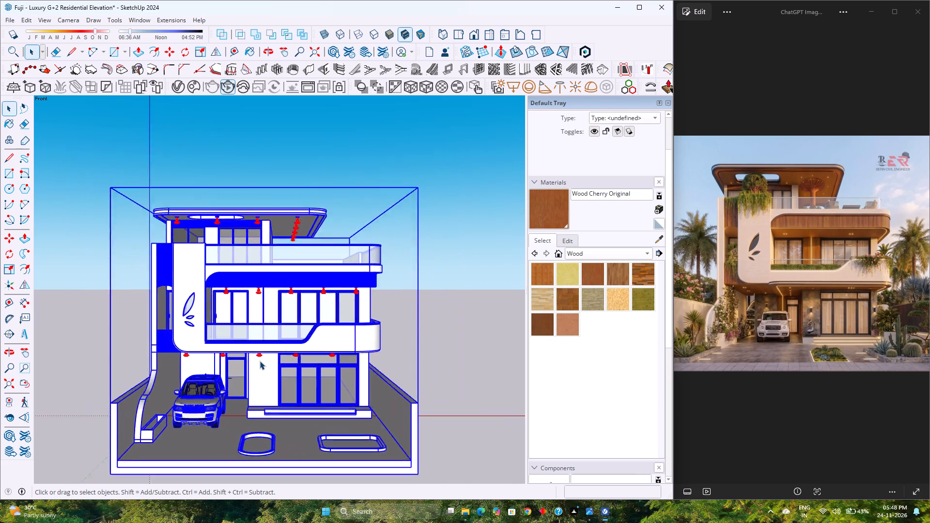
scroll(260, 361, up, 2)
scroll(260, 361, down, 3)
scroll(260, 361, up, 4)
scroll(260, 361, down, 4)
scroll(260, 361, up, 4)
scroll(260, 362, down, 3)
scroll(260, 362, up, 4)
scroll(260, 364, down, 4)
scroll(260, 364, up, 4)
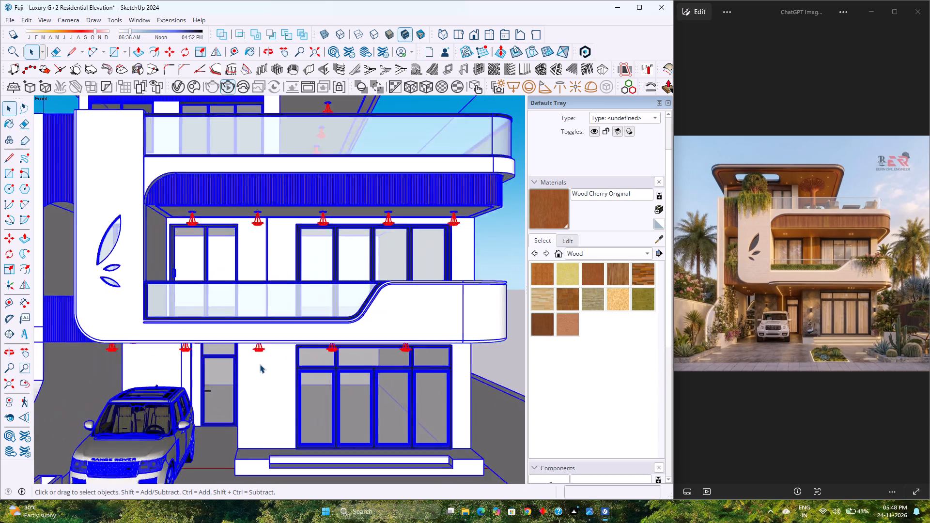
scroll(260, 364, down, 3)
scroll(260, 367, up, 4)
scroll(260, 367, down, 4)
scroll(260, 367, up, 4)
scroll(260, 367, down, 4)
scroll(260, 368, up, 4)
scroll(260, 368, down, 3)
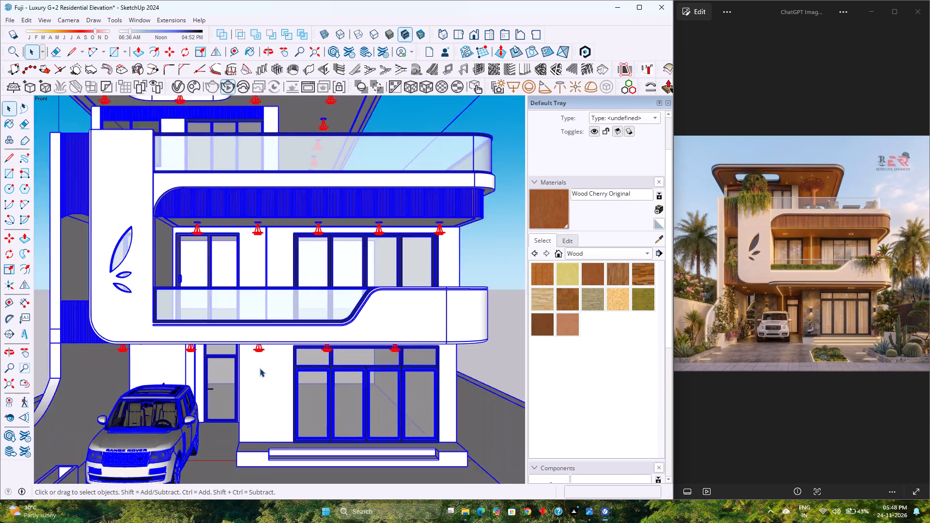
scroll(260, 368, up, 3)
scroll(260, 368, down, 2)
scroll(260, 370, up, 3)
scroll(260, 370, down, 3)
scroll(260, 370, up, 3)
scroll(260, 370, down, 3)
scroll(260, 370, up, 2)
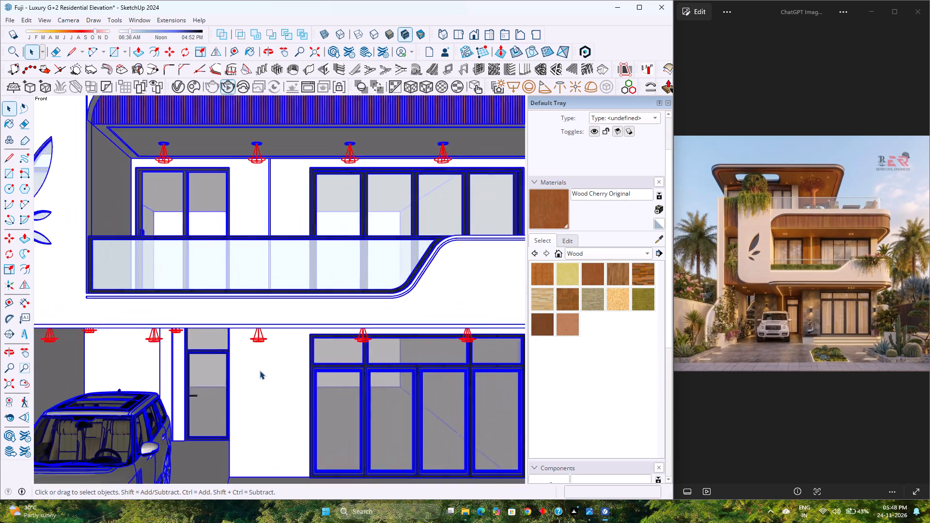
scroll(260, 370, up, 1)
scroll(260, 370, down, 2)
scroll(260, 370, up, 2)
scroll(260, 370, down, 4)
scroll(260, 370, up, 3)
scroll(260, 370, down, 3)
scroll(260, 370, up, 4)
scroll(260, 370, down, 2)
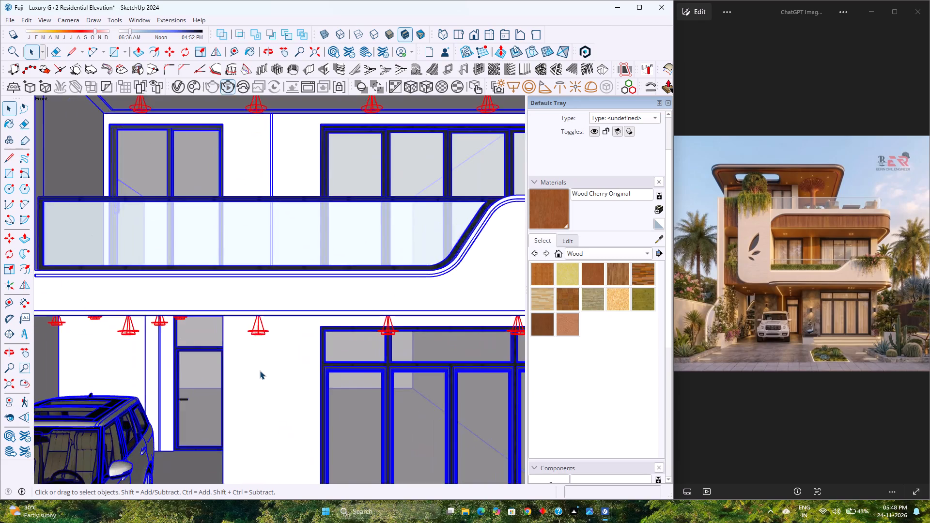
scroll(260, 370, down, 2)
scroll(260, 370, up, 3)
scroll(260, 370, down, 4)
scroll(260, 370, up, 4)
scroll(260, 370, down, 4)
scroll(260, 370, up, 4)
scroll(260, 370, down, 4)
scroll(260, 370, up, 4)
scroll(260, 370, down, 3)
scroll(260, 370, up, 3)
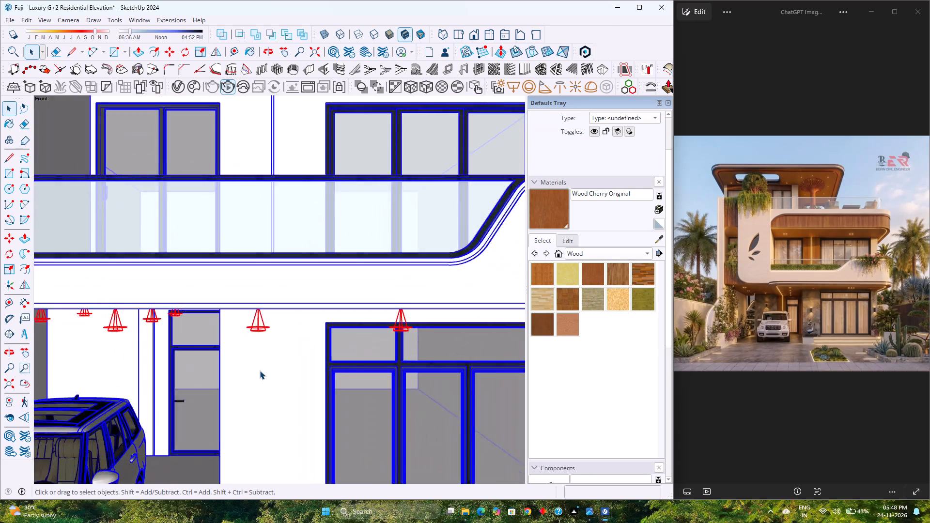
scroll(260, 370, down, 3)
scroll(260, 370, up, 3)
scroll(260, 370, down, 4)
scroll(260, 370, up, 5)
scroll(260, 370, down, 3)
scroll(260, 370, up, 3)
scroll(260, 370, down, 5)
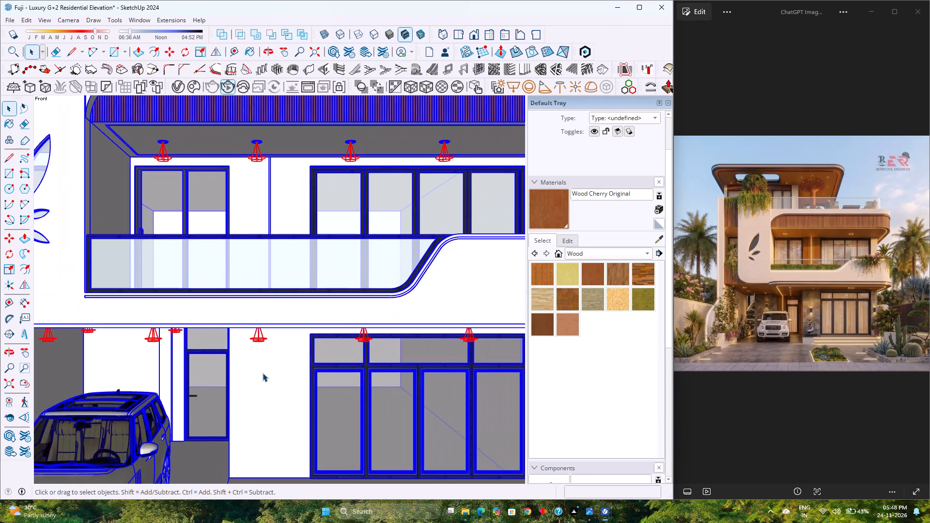
Compare the balcony and entrance areas of the model, seen from an angle, with a close-up of the reference rendering.
middle_drag(455, 356, 318, 367)
middle_click(318, 367)
scroll(296, 359, down, 4)
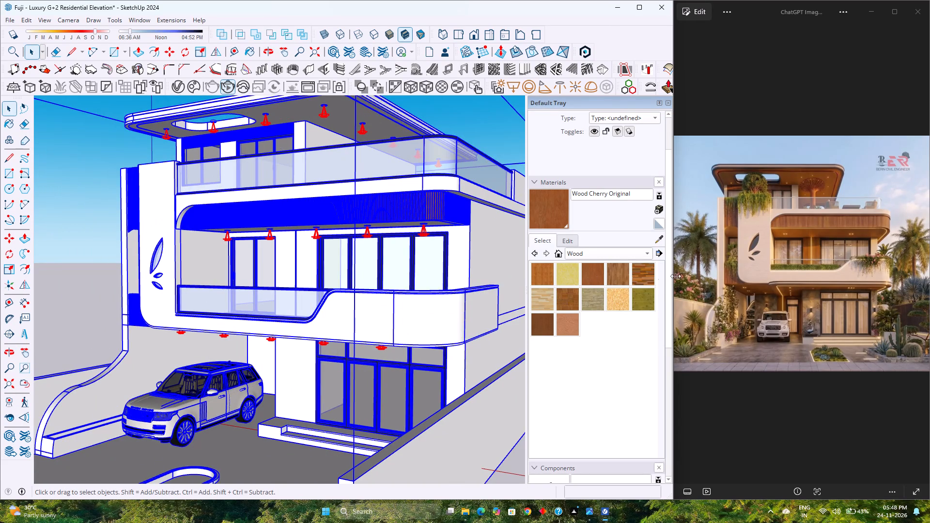
scroll(762, 297, up, 9)
scroll(801, 338, up, 5)
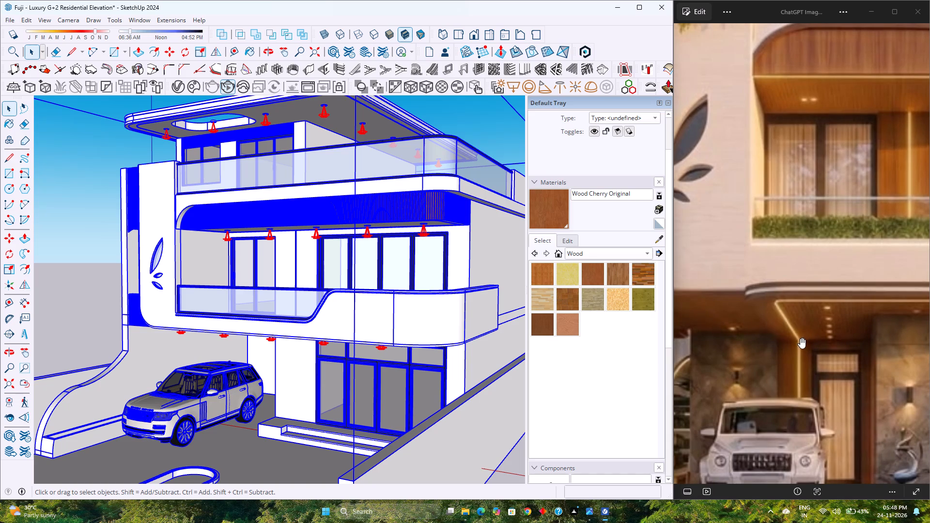
scroll(756, 329, down, 5)
scroll(306, 358, up, 4)
middle_drag(305, 354, 243, 364)
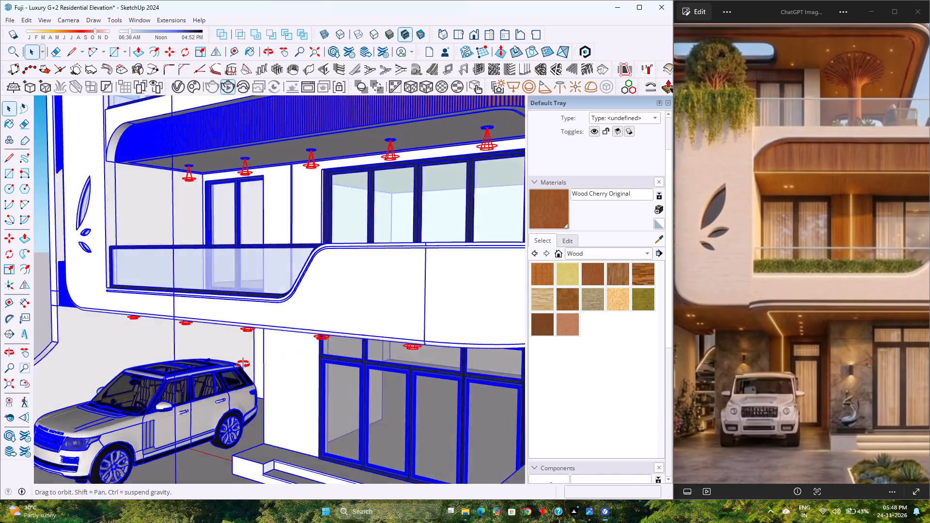
Clear the selection and examine the house's side wall, rear, roof slab and front corner from all around.
middle_drag(243, 364, 80, 381)
scroll(80, 381, down, 15)
click(229, 206)
middle_drag(324, 259, 231, 278)
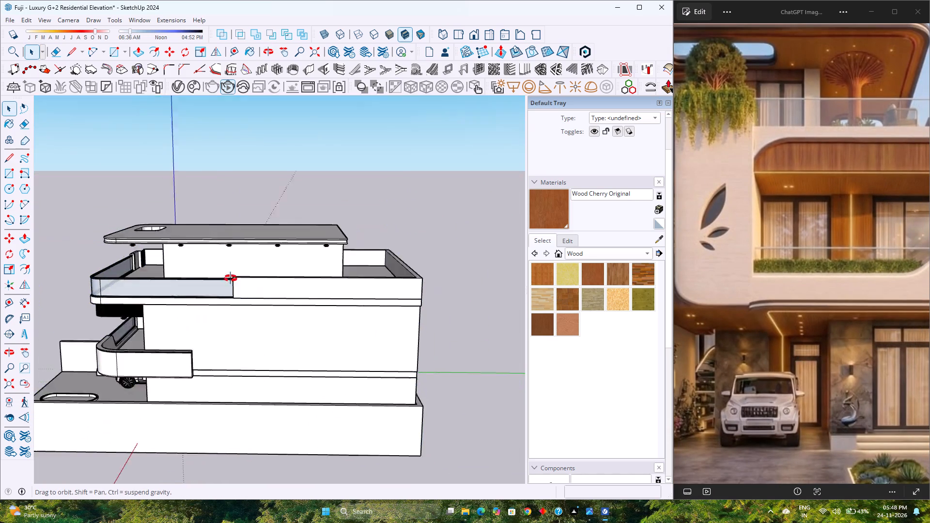
middle_drag(231, 278, 5, 292)
middle_drag(115, 410, 107, 327)
middle_drag(305, 293, 221, 383)
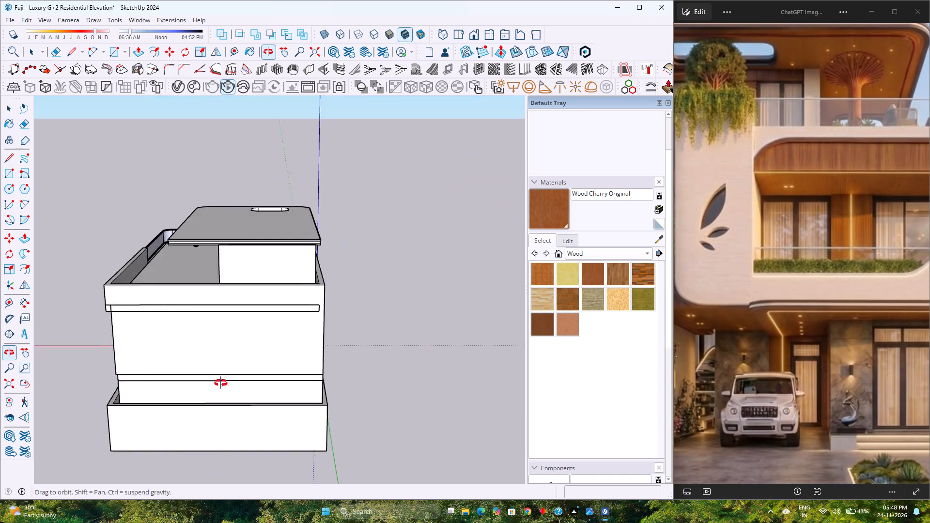
middle_drag(221, 383, 564, 379)
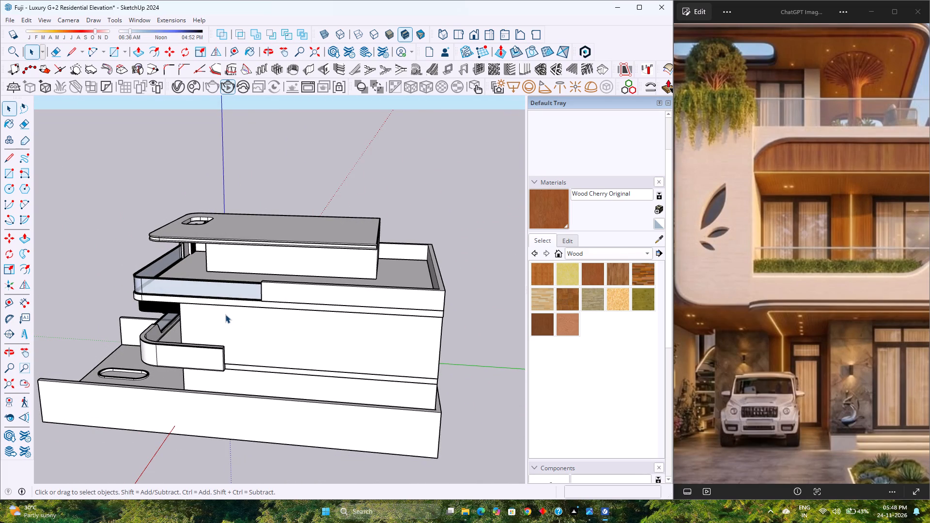
scroll(221, 317, down, 3)
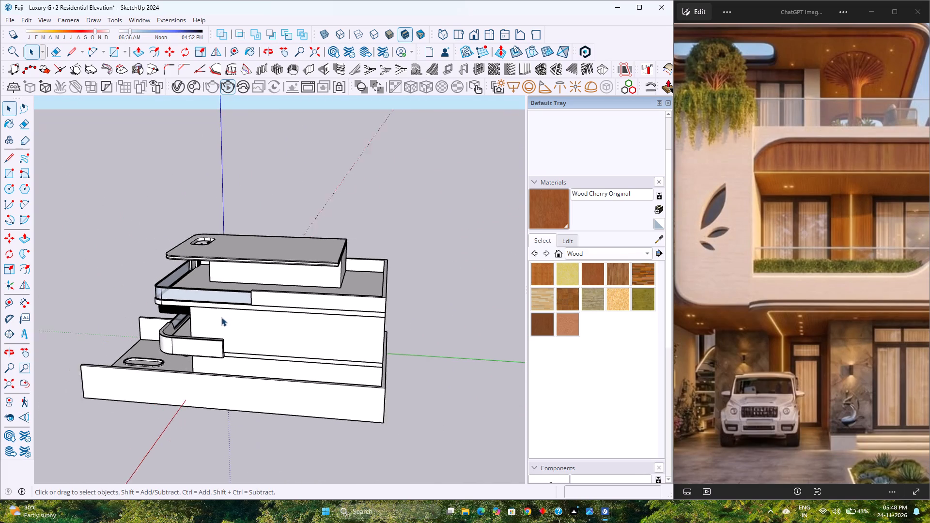
scroll(221, 317, down, 2)
middle_drag(198, 328, 488, 316)
scroll(252, 321, down, 4)
scroll(252, 321, up, 4)
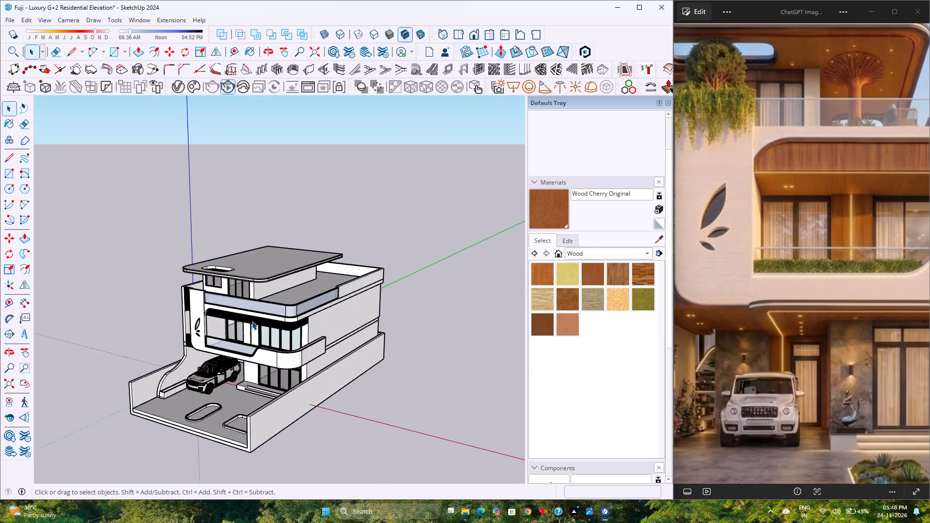
scroll(252, 321, down, 3)
scroll(252, 321, up, 1)
scroll(252, 321, down, 1)
scroll(245, 356, up, 10)
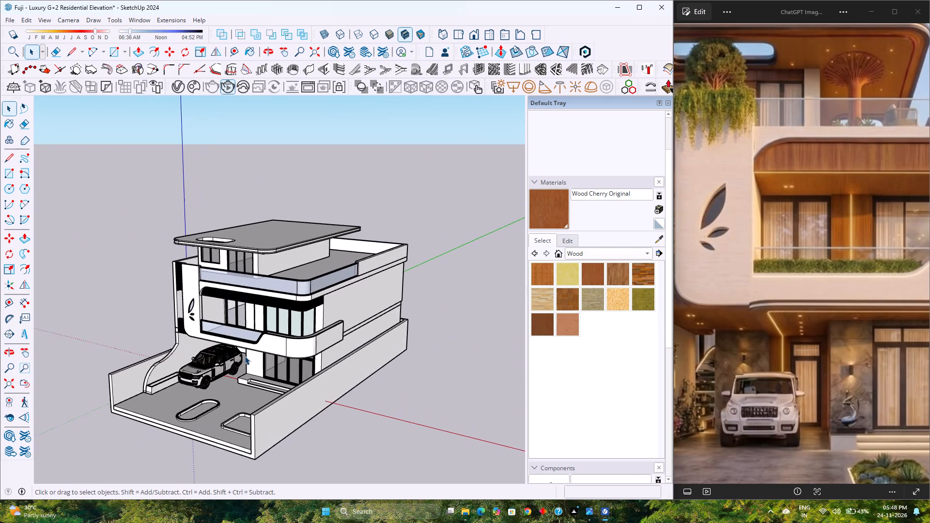
scroll(243, 355, up, 4)
scroll(243, 355, down, 5)
scroll(243, 354, up, 3)
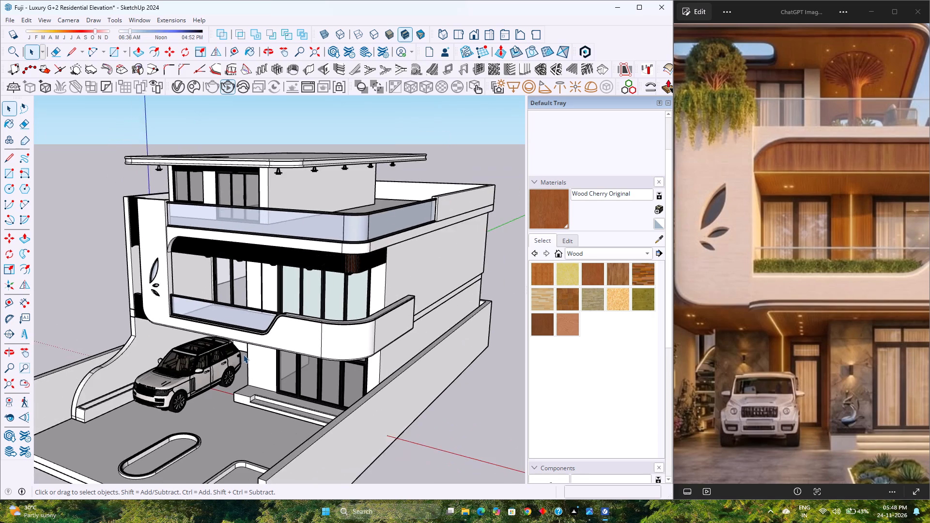
scroll(243, 354, up, 1)
scroll(243, 354, down, 4)
scroll(243, 353, up, 1)
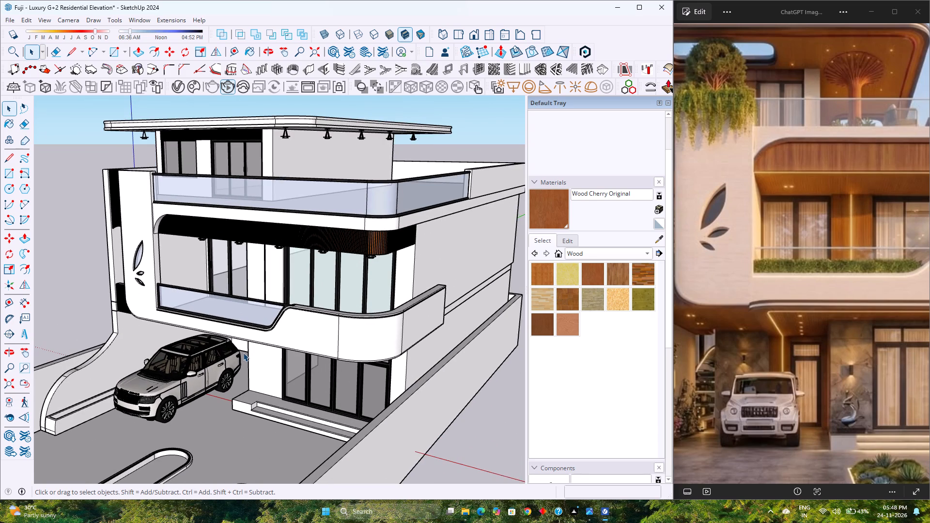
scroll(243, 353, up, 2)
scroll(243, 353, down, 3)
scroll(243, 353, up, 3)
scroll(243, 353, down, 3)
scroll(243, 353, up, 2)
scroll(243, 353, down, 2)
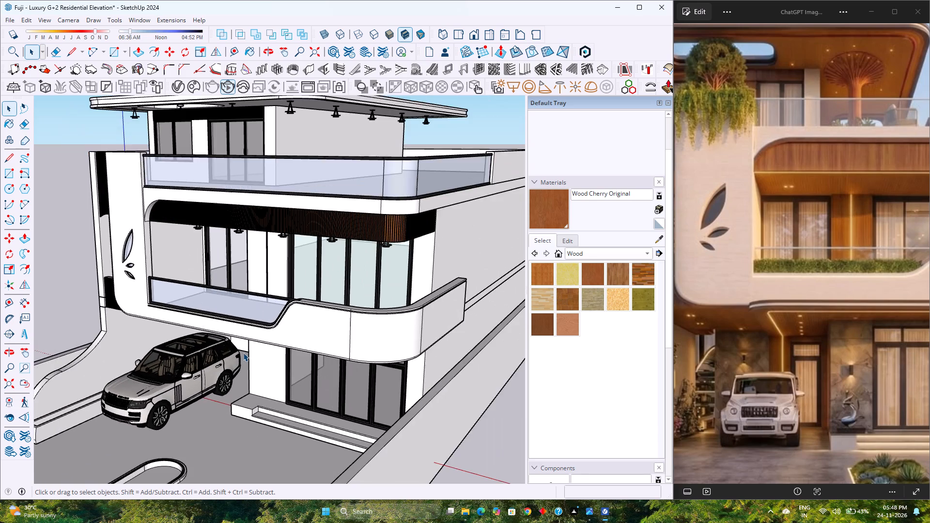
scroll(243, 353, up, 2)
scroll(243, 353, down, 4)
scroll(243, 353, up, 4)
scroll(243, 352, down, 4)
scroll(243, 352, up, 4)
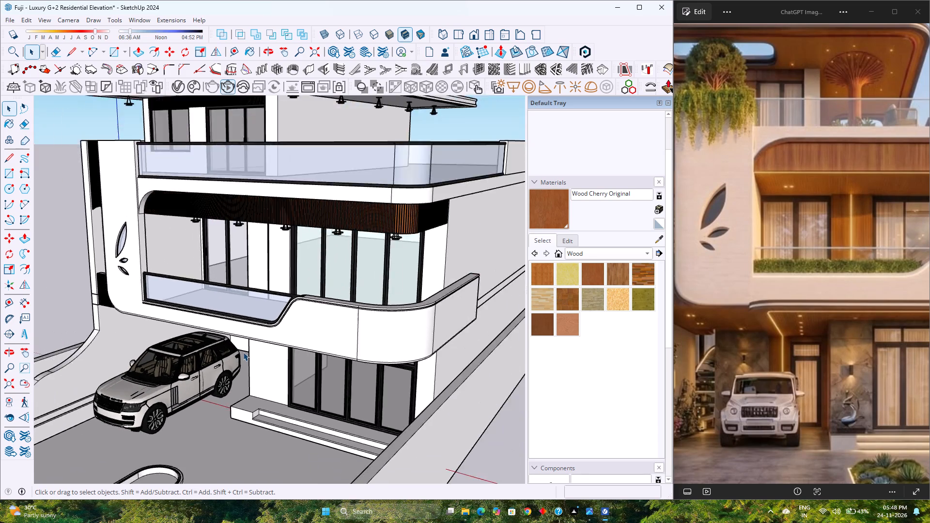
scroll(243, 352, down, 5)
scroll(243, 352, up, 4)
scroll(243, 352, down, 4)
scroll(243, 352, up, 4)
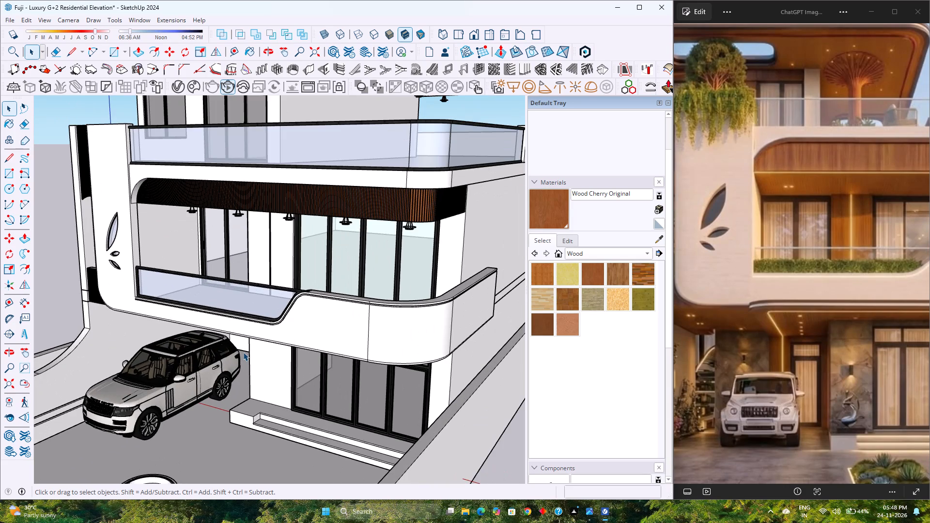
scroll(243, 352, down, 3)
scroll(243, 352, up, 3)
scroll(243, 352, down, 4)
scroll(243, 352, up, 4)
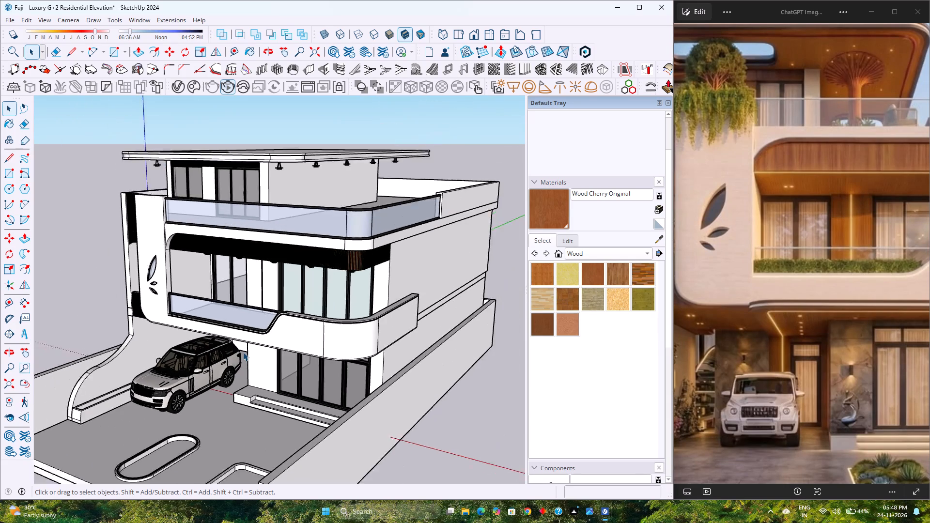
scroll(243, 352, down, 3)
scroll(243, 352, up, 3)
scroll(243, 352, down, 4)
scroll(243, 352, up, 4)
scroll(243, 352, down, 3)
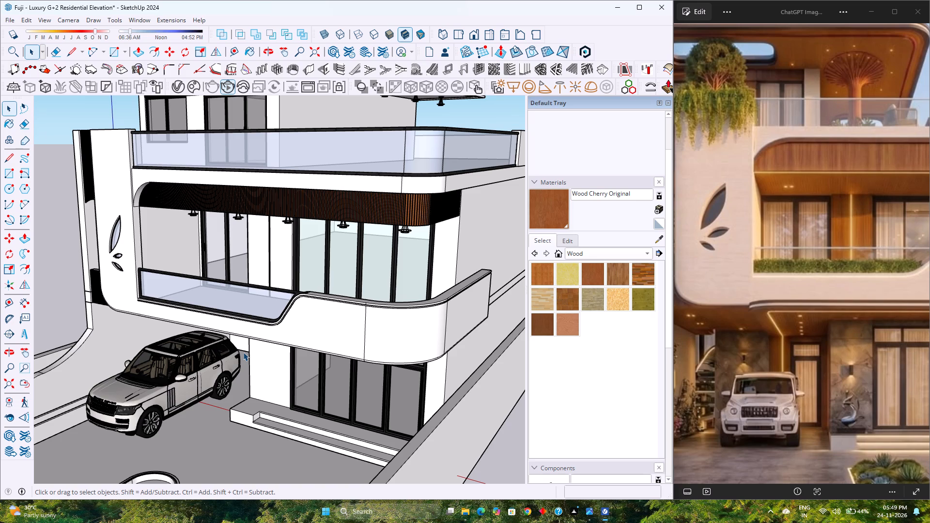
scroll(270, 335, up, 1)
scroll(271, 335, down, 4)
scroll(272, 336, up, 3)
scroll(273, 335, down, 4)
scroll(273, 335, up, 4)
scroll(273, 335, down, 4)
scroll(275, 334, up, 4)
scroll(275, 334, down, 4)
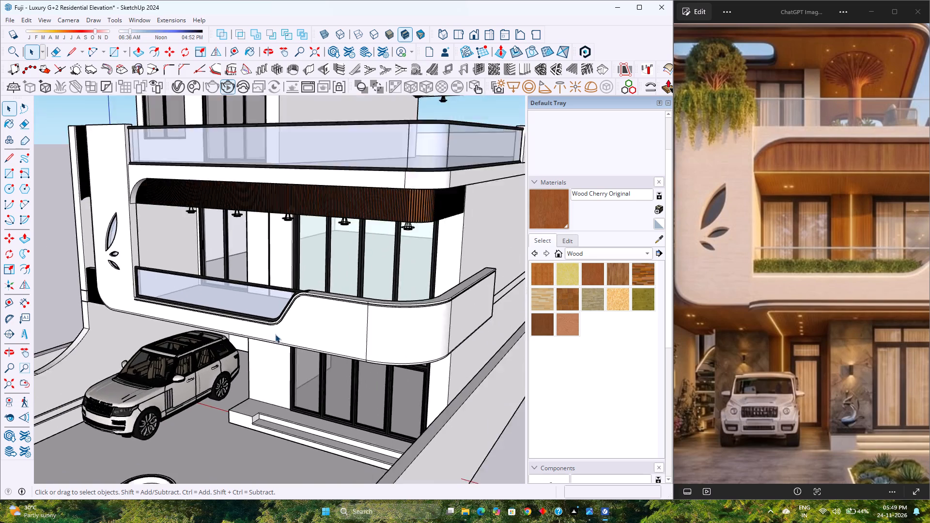
Examine the whole house and its compound from the front corner, from a raised and a lower viewpoint.
scroll(275, 334, up, 4)
scroll(275, 334, down, 4)
scroll(275, 334, up, 4)
scroll(275, 334, down, 13)
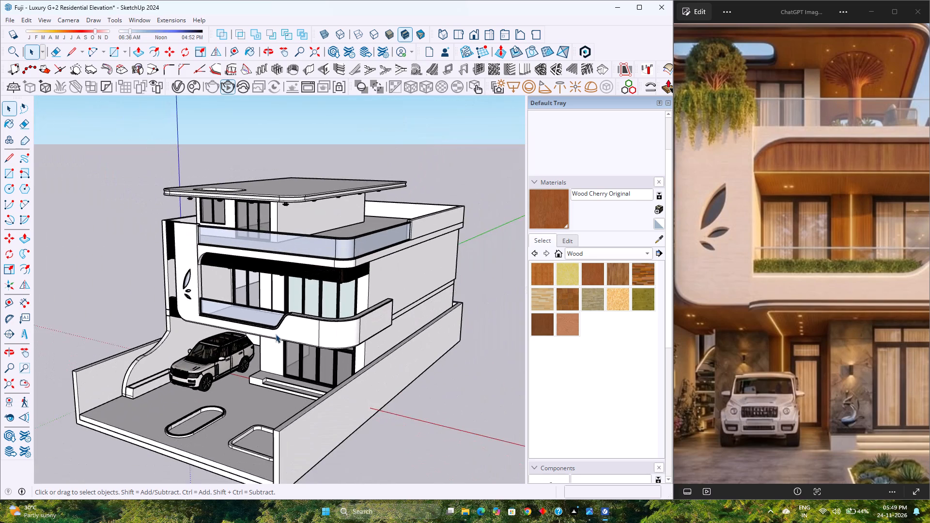
middle_drag(277, 334, 314, 319)
scroll(317, 326, up, 4)
scroll(317, 326, down, 3)
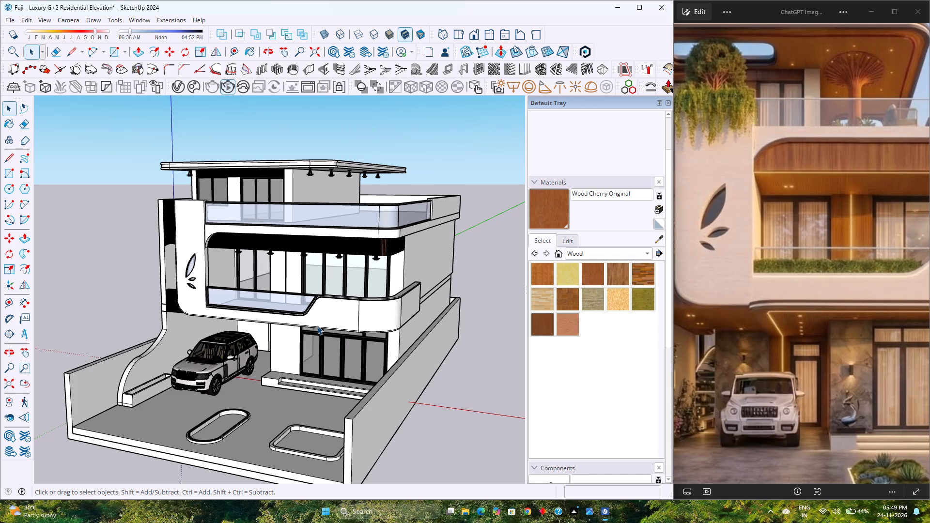
scroll(341, 351, down, 2)
scroll(343, 354, up, 5)
scroll(350, 357, down, 5)
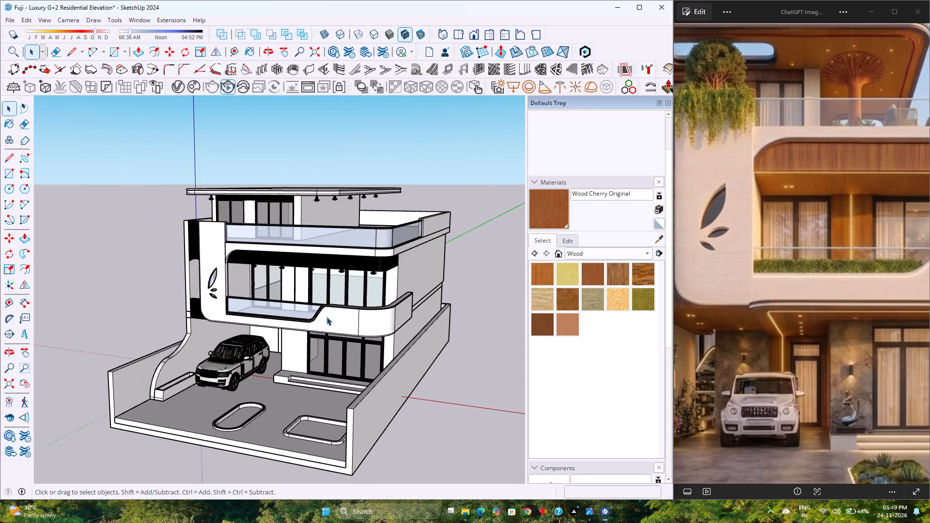
Switch to the standard front view and examine the whole elevation from low, high and side angles.
click(471, 37)
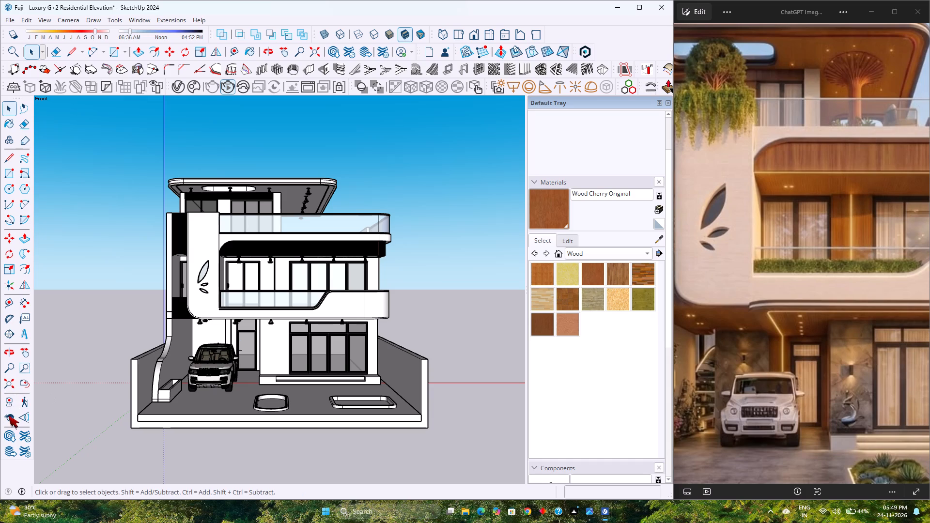
click(1, 381)
scroll(190, 345, down, 1)
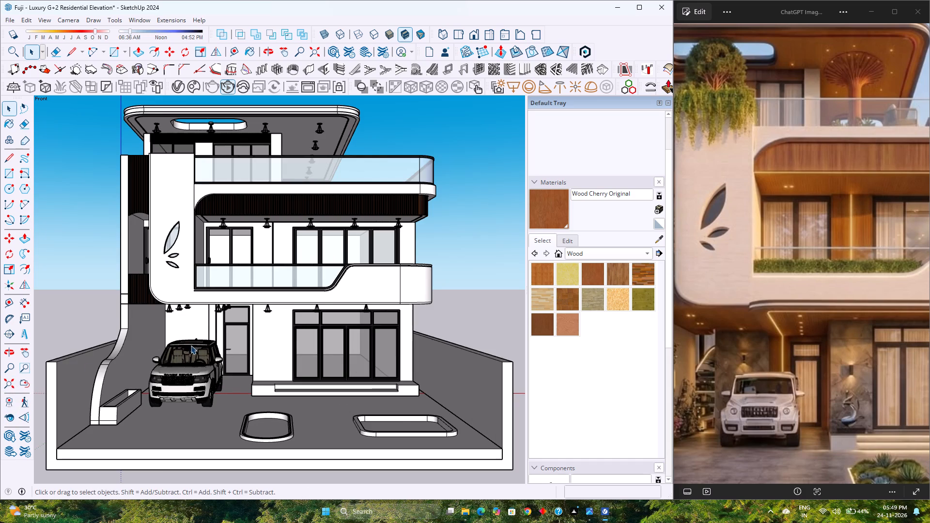
scroll(191, 345, down, 1)
scroll(220, 355, up, 3)
scroll(220, 355, down, 4)
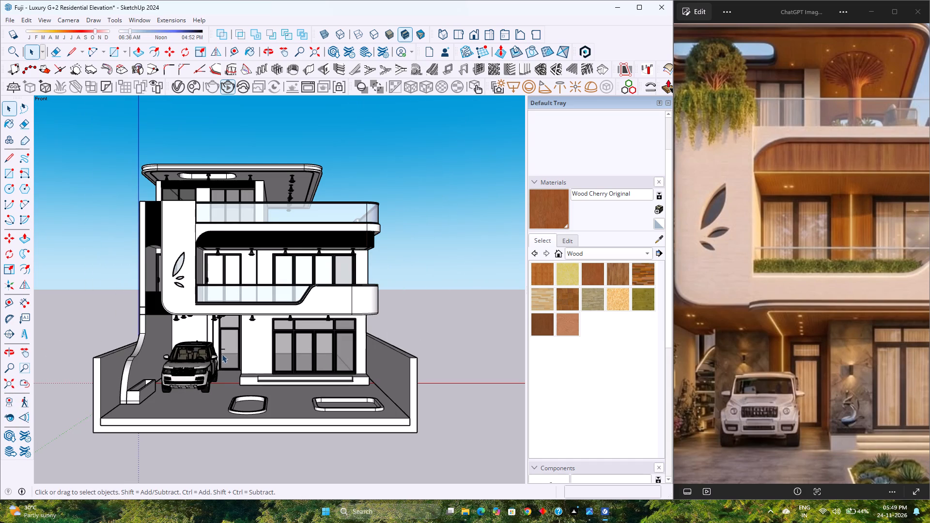
middle_drag(229, 324, 237, 291)
scroll(237, 291, down, 2)
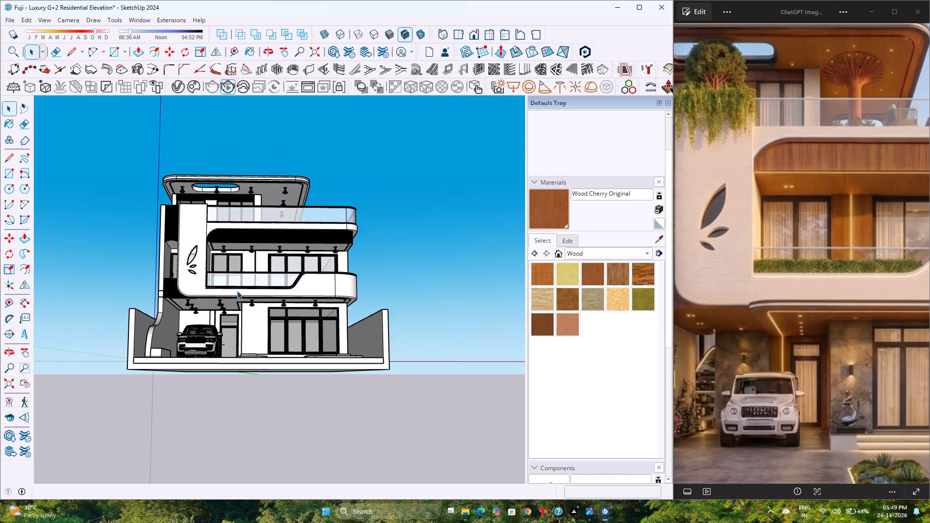
middle_drag(237, 291, 304, 403)
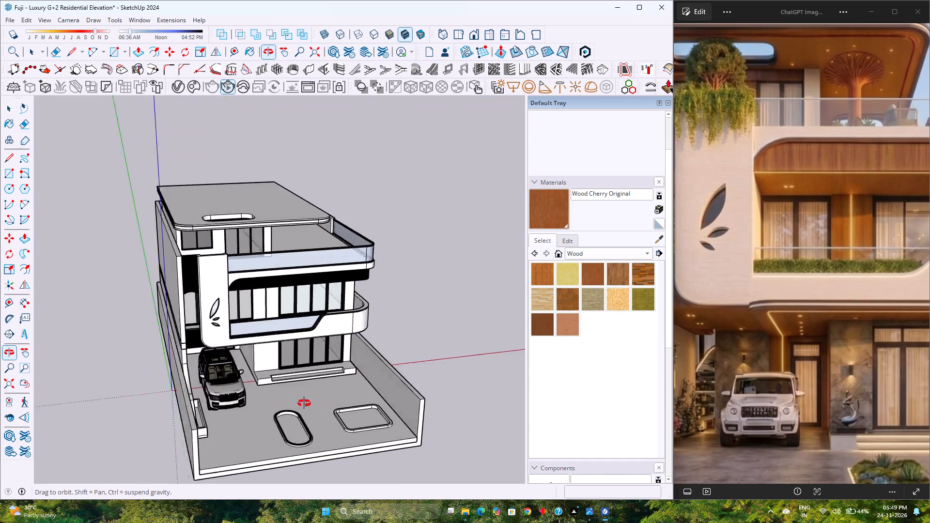
middle_drag(304, 403, 331, 329)
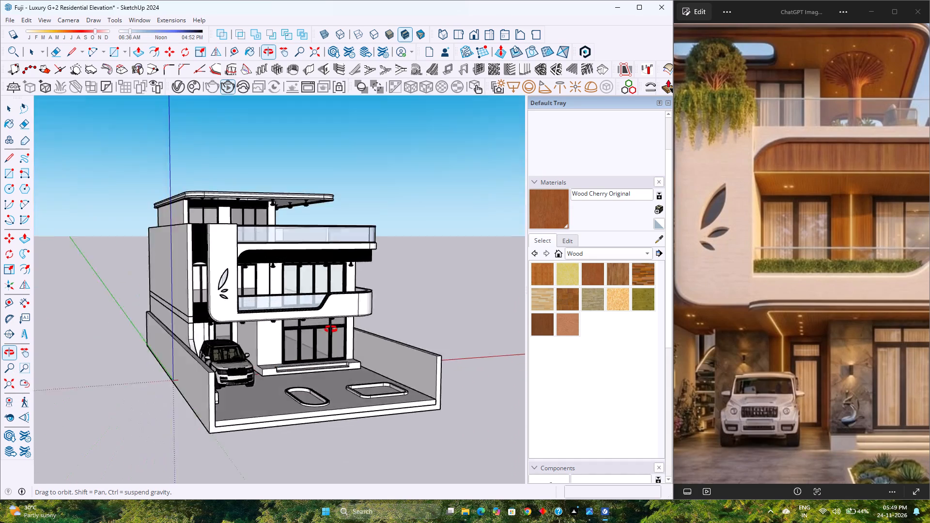
middle_drag(331, 329, 227, 406)
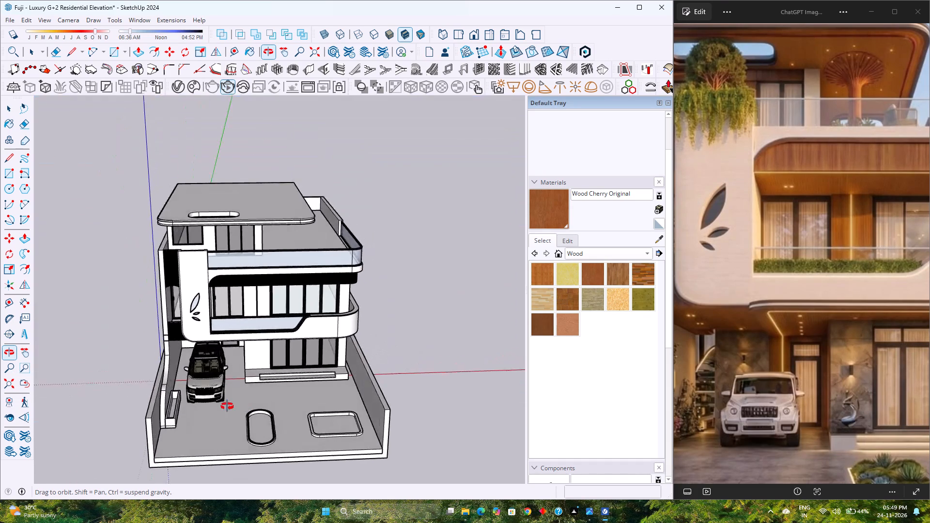
middle_drag(227, 406, 332, 305)
scroll(309, 338, down, 4)
scroll(307, 338, up, 2)
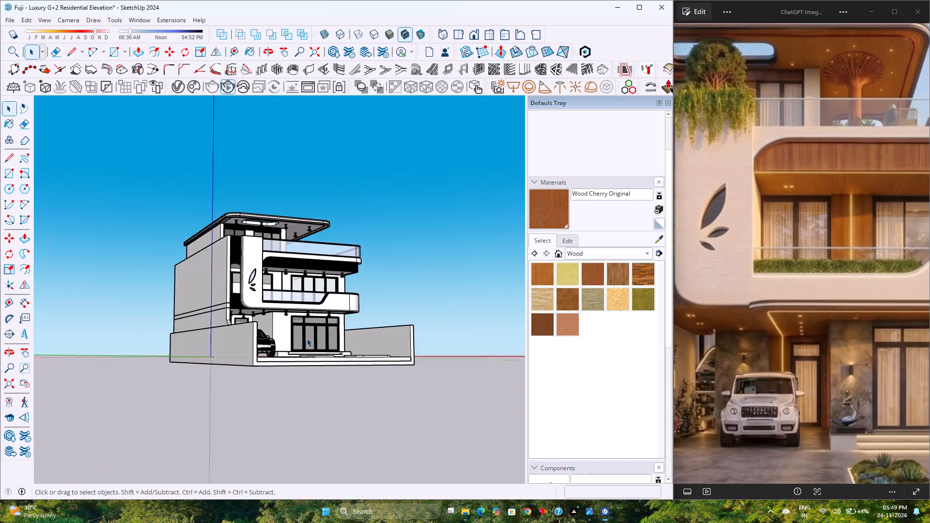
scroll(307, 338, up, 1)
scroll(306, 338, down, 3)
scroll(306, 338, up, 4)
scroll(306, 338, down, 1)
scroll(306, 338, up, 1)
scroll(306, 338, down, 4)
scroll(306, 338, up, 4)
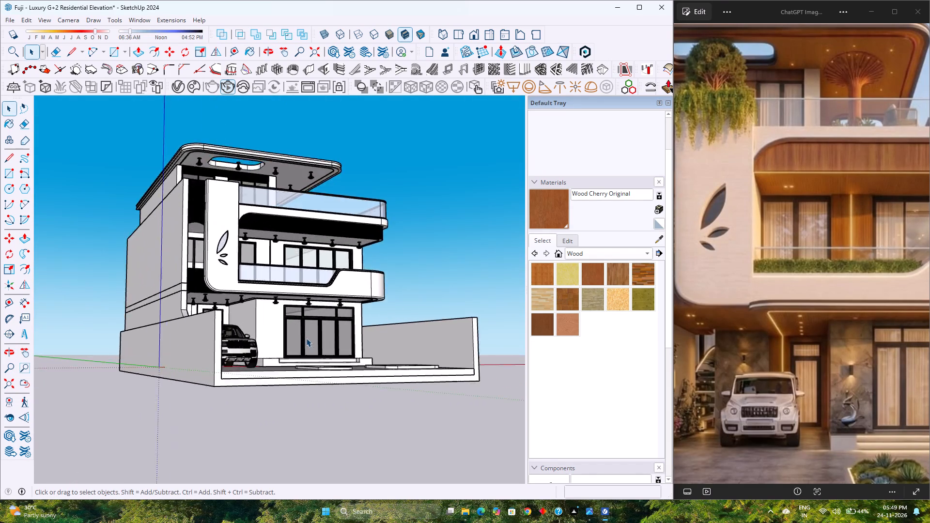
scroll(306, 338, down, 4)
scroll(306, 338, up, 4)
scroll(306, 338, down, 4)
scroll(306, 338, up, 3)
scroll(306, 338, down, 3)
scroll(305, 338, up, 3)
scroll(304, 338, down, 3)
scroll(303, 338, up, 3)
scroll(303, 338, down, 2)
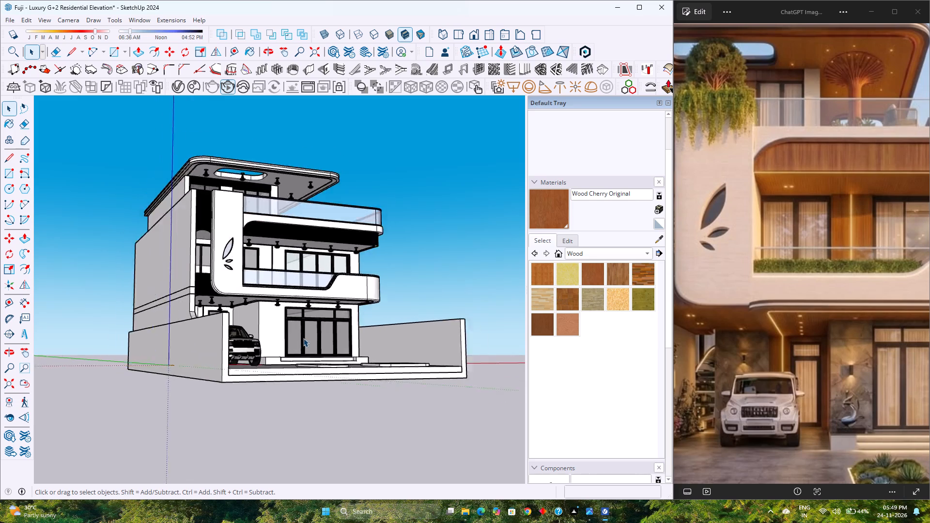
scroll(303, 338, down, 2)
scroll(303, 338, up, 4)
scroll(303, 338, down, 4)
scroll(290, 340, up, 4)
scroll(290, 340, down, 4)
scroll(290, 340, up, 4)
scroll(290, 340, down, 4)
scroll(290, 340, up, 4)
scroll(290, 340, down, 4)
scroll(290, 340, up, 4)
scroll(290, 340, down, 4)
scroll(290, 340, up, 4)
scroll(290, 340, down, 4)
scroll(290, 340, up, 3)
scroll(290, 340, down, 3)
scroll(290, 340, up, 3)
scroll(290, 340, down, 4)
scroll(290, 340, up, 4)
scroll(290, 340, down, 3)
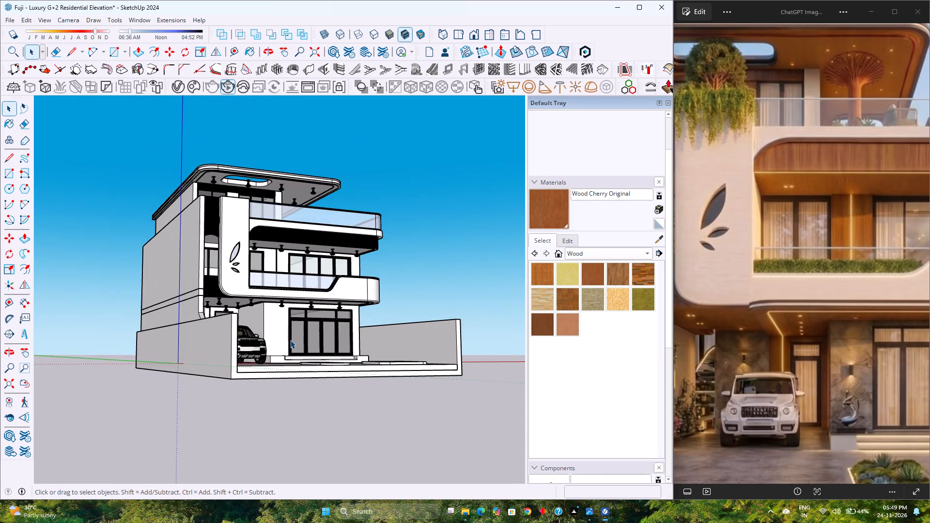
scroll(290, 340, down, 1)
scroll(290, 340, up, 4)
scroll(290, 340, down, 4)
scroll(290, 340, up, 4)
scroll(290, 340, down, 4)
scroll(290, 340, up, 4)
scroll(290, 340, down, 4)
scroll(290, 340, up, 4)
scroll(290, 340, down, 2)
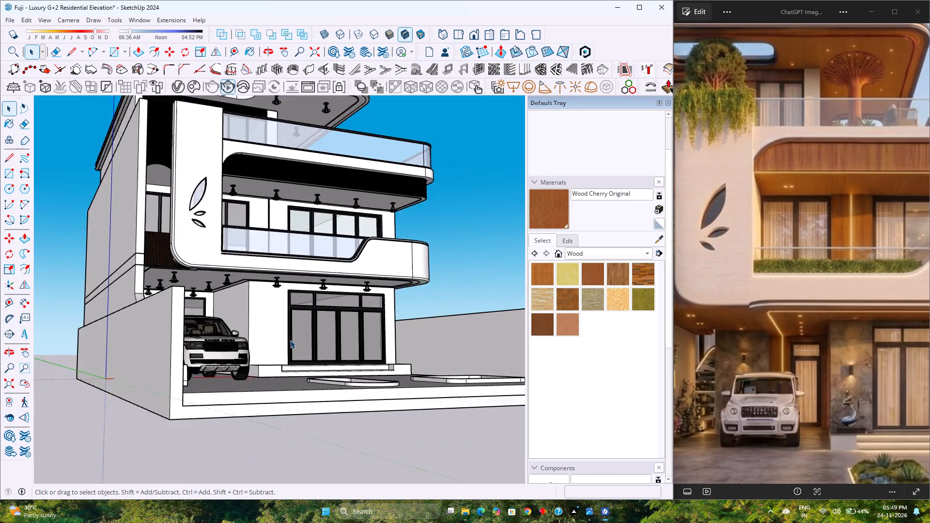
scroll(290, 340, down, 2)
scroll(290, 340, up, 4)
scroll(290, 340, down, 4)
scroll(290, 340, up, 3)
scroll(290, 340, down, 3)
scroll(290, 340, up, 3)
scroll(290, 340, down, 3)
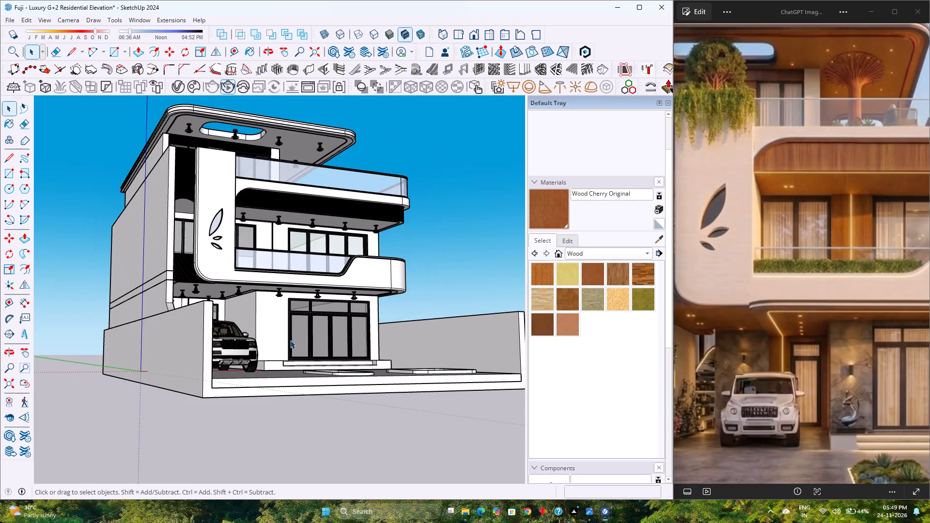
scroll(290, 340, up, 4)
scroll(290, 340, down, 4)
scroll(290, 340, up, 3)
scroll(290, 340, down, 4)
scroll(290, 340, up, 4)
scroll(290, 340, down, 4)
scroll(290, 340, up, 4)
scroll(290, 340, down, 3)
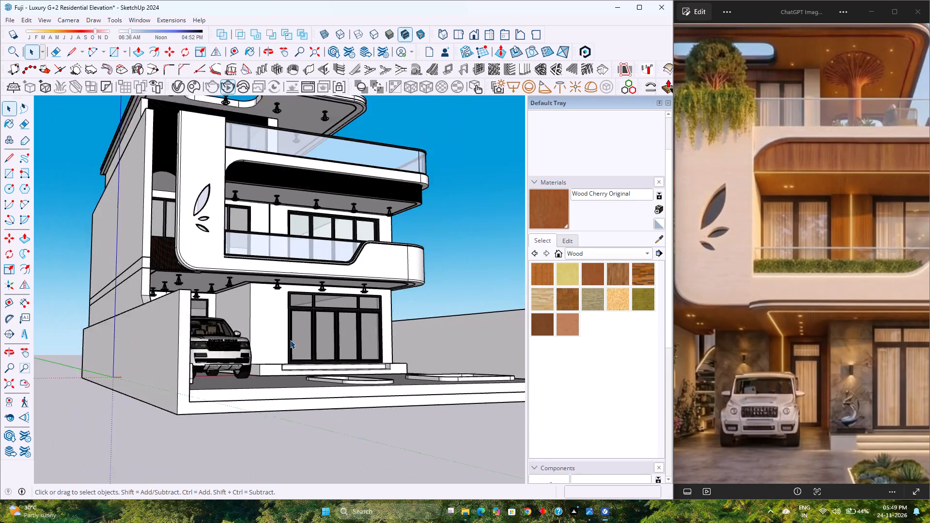
Examine the ground-floor entrance, sliding door, steps and car porch ceiling lights up close from a low front angle.
scroll(290, 340, up, 3)
scroll(290, 340, down, 4)
scroll(290, 340, up, 4)
scroll(290, 340, down, 4)
scroll(290, 340, up, 4)
scroll(290, 340, down, 4)
scroll(290, 340, up, 4)
scroll(290, 340, down, 4)
scroll(290, 340, up, 4)
scroll(290, 340, down, 4)
scroll(290, 340, up, 3)
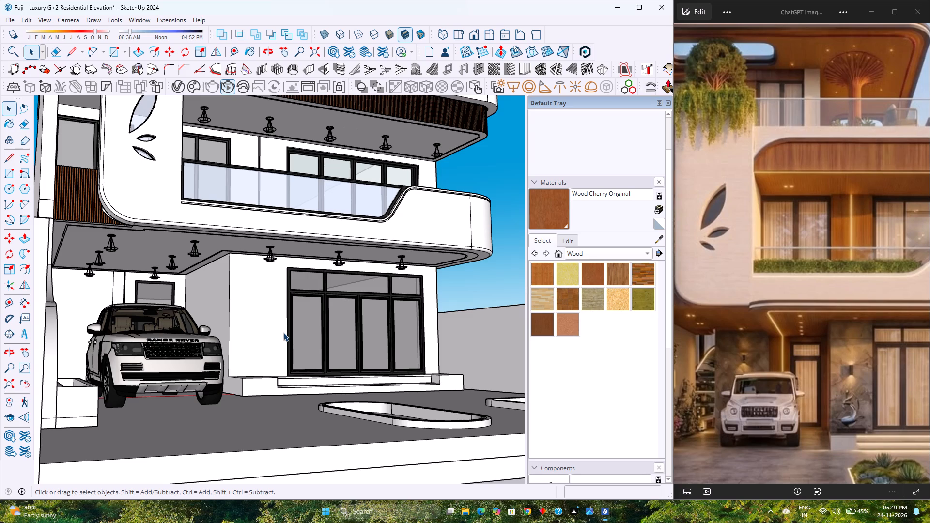
scroll(283, 332, up, 4)
scroll(283, 332, down, 5)
scroll(284, 332, up, 5)
scroll(284, 331, down, 5)
scroll(284, 331, up, 4)
scroll(284, 331, down, 4)
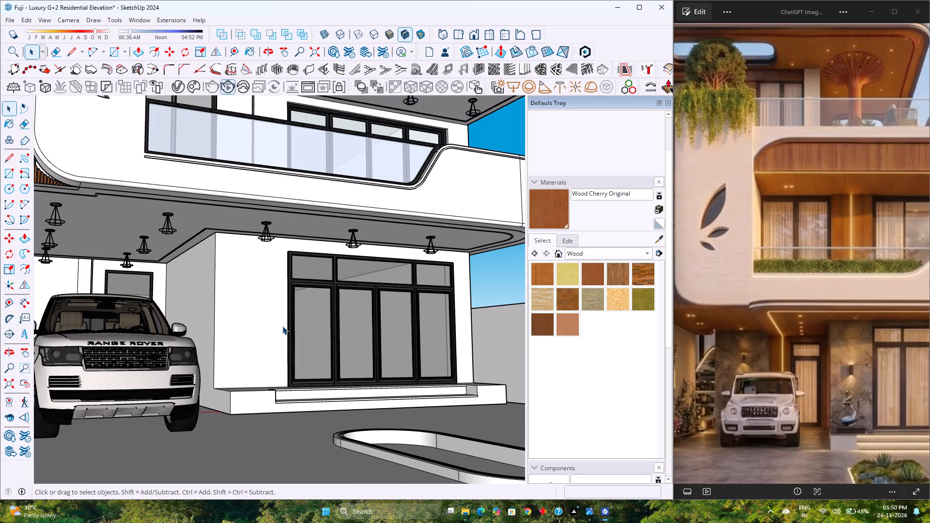
scroll(354, 277, down, 2)
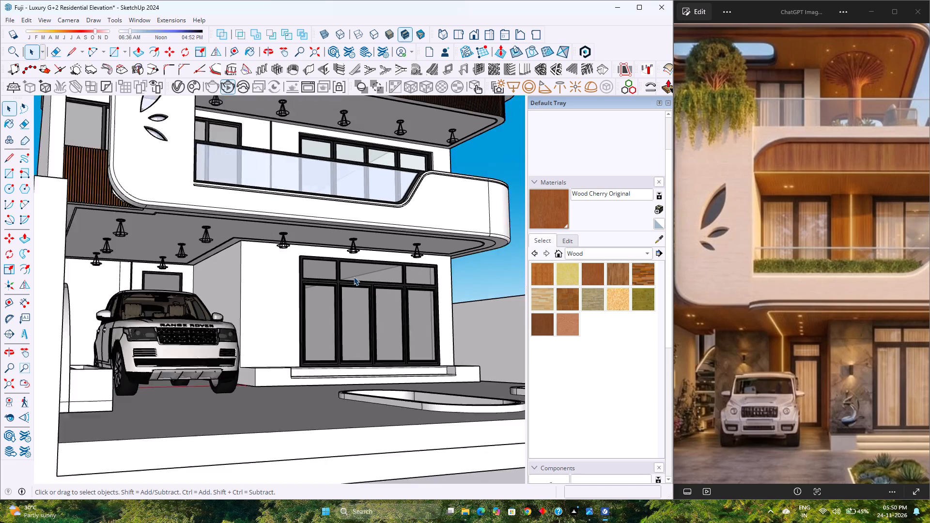
scroll(354, 277, down, 2)
middle_drag(361, 278, 352, 302)
scroll(354, 299, down, 5)
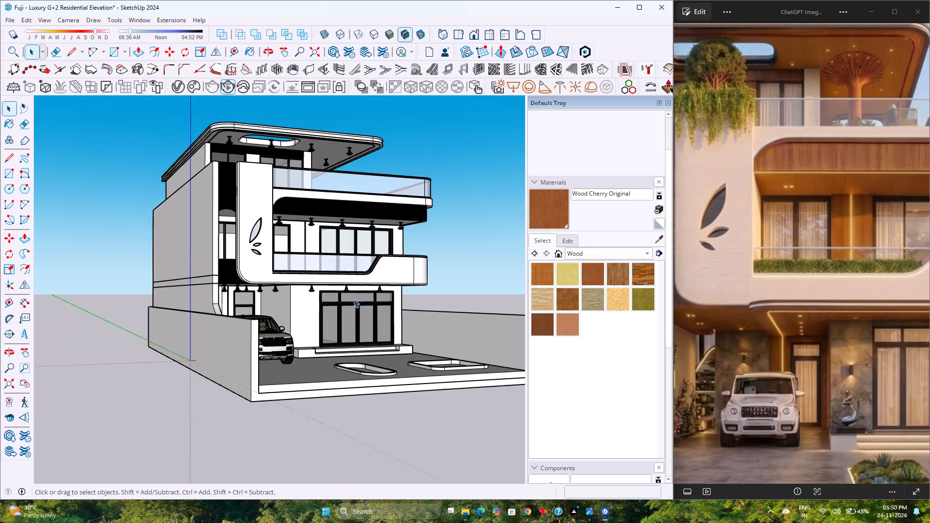
scroll(342, 324, up, 4)
scroll(302, 330, up, 2)
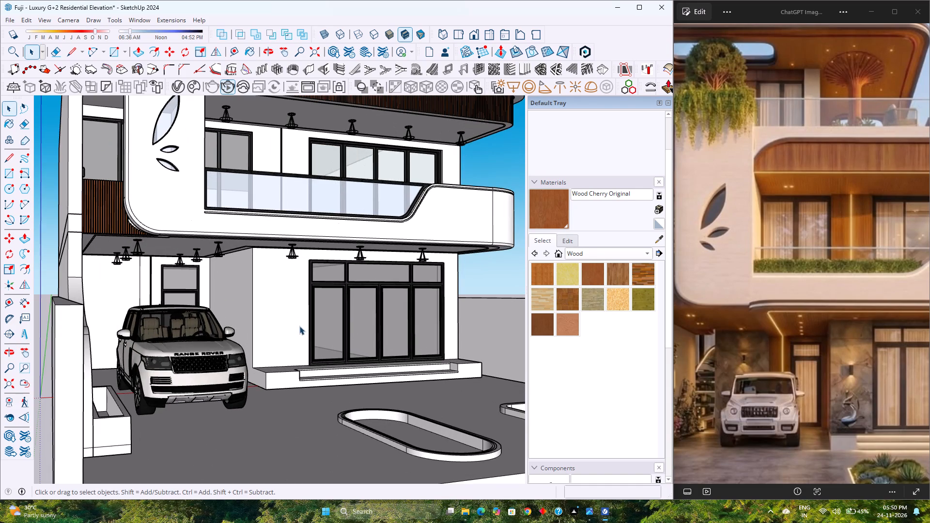
scroll(299, 326, down, 5)
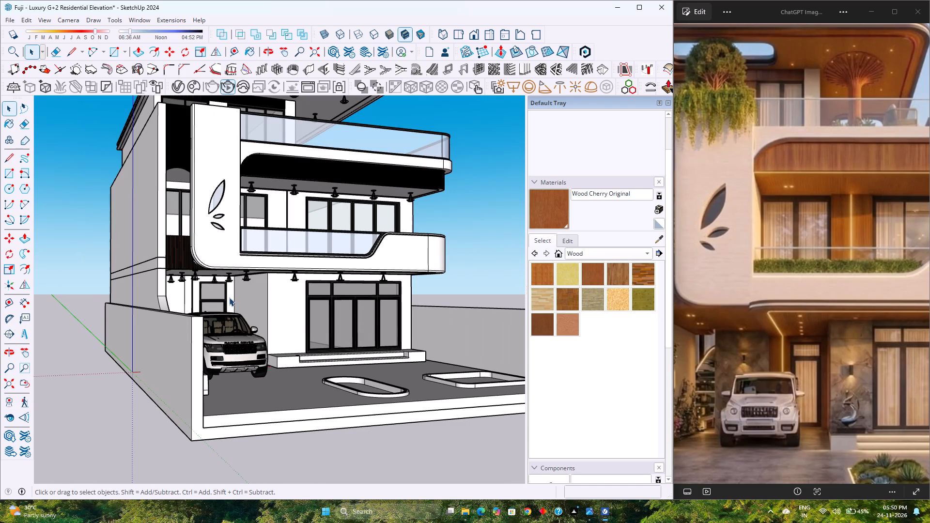
Inspect the wood slat panel above the car porch where it meets the curved corner of the white front frame.
scroll(229, 297, down, 3)
scroll(213, 269, up, 20)
scroll(213, 269, up, 2)
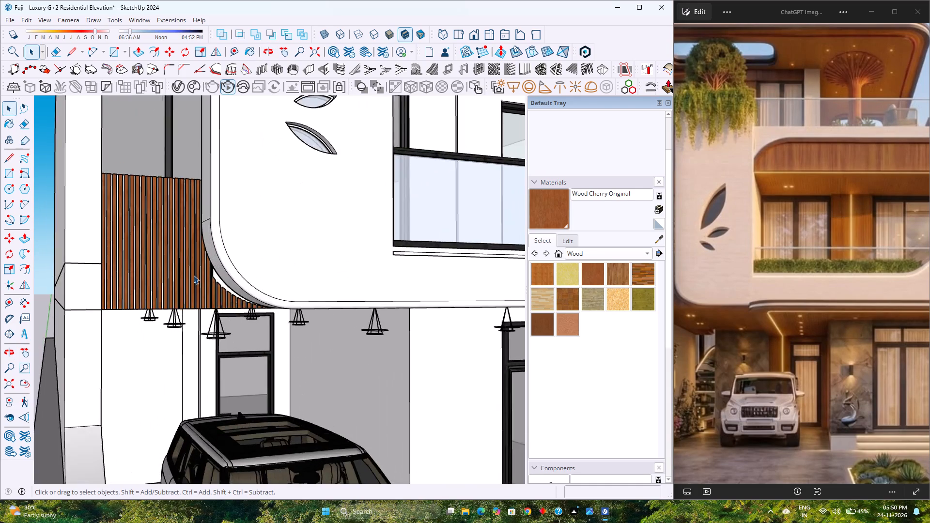
scroll(193, 275, up, 14)
scroll(257, 290, up, 4)
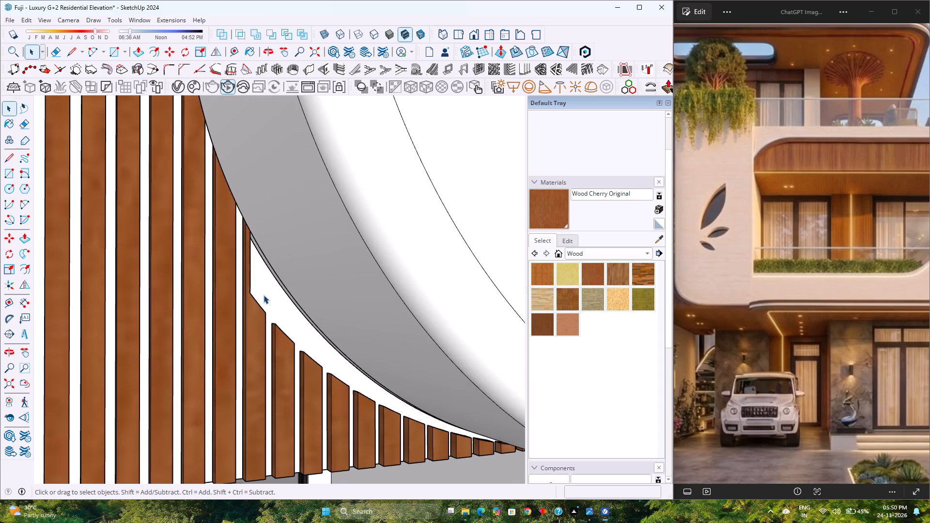
middle_drag(265, 297, 212, 252)
scroll(258, 328, down, 6)
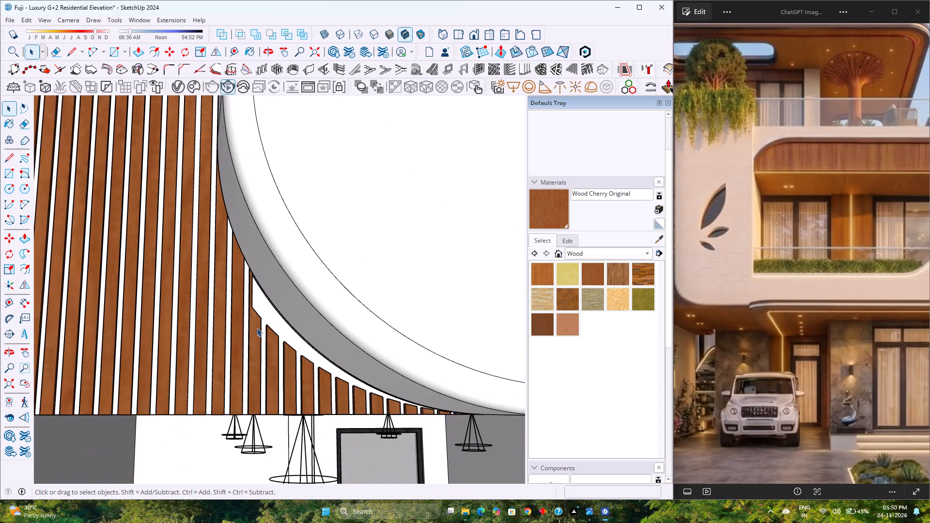
scroll(257, 328, down, 10)
scroll(208, 316, down, 4)
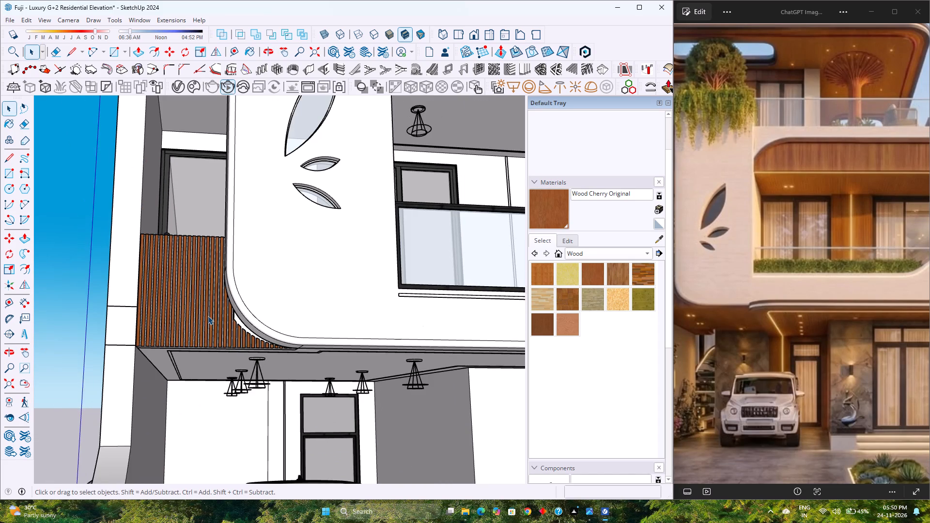
scroll(208, 316, up, 5)
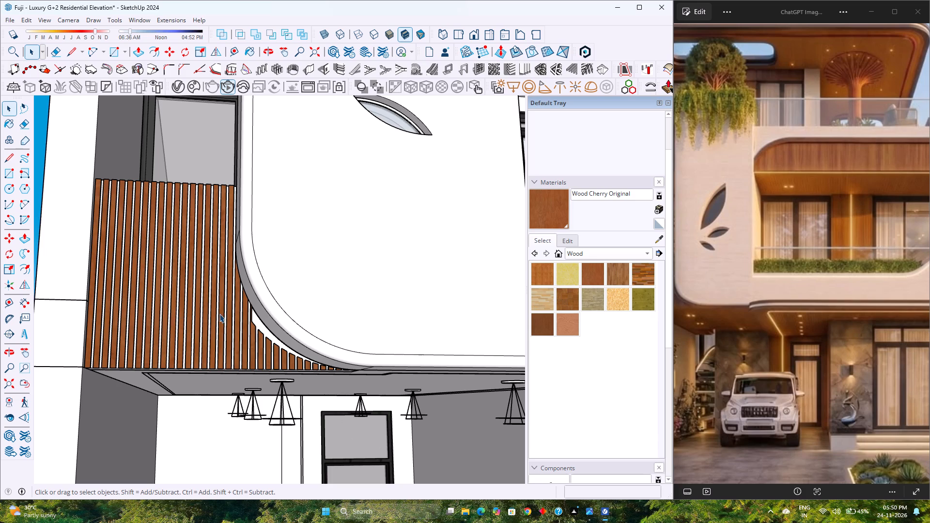
Open the slat panel group above the car porch and delete its wood slats, keeping the plain backing panel.
double_click(177, 326)
scroll(177, 326, up, 3)
click(177, 326)
scroll(177, 326, down, 2)
middle_drag(177, 326, 235, 393)
double_click(190, 297)
scroll(190, 297, down, 2)
middle_drag(190, 297, 262, 385)
click(188, 222)
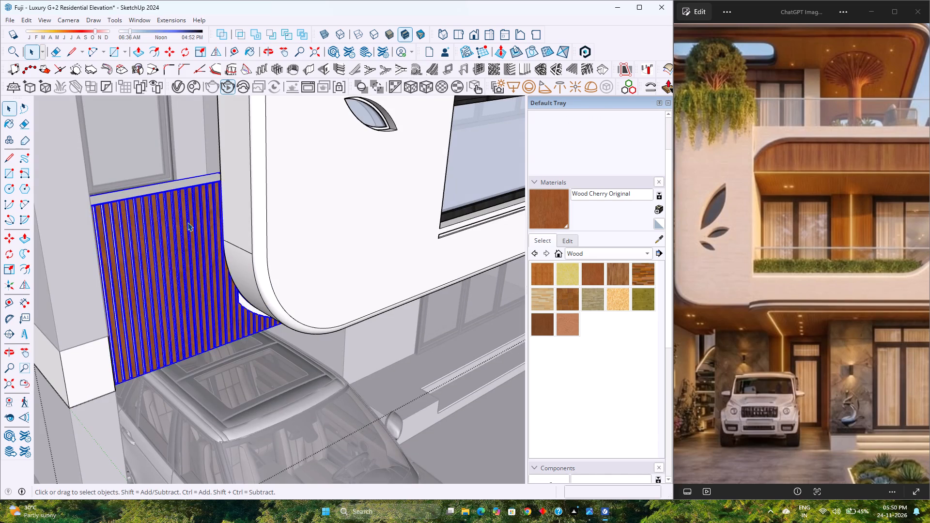
scroll(187, 222, up, 3)
middle_drag(187, 222, 235, 273)
double_click(205, 248)
scroll(205, 248, up, 3)
click(205, 248)
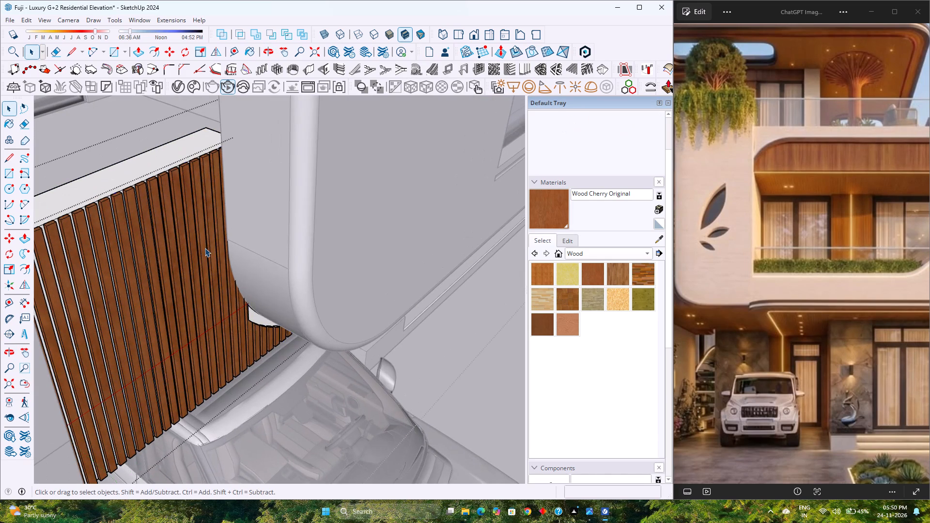
key(Delete)
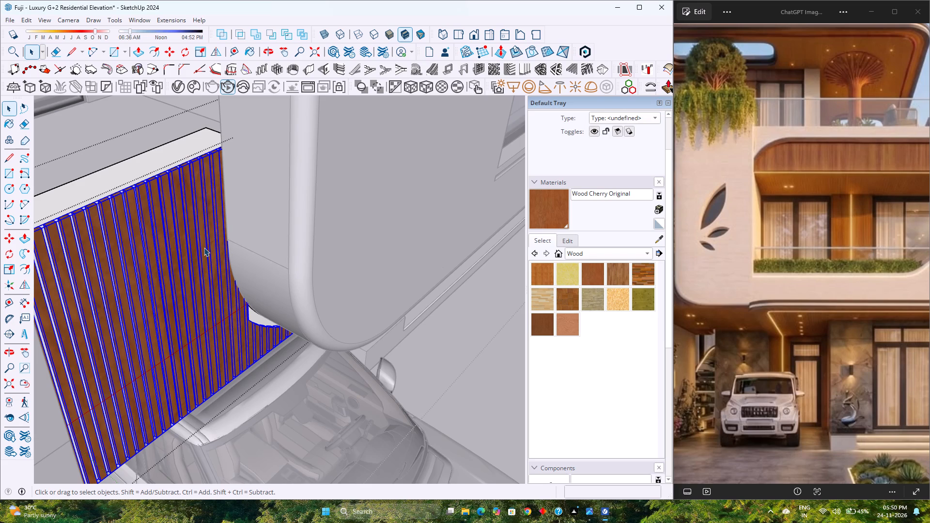
Examine the plain backing panel above the car porch where it runs behind the curved corner of the white front frame.
scroll(202, 249, down, 9)
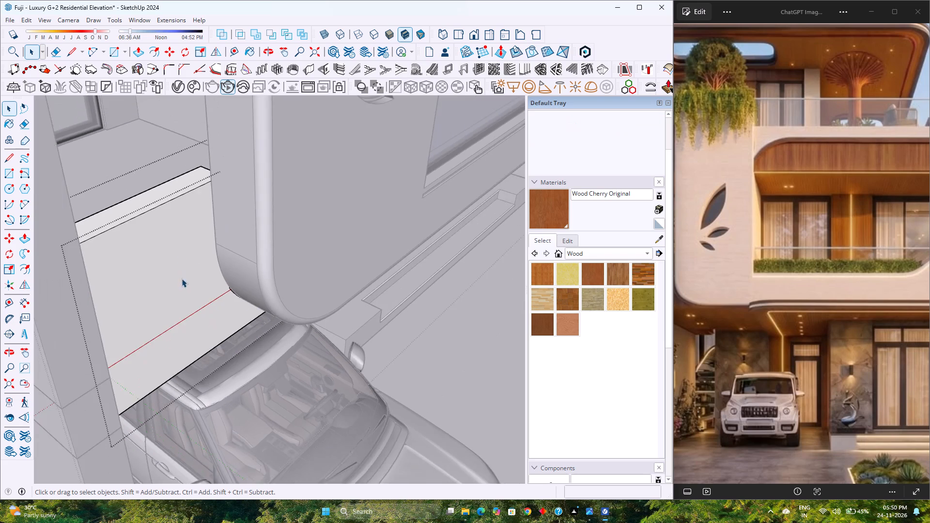
middle_drag(173, 276, 125, 179)
middle_click(125, 179)
middle_drag(202, 332, 321, 263)
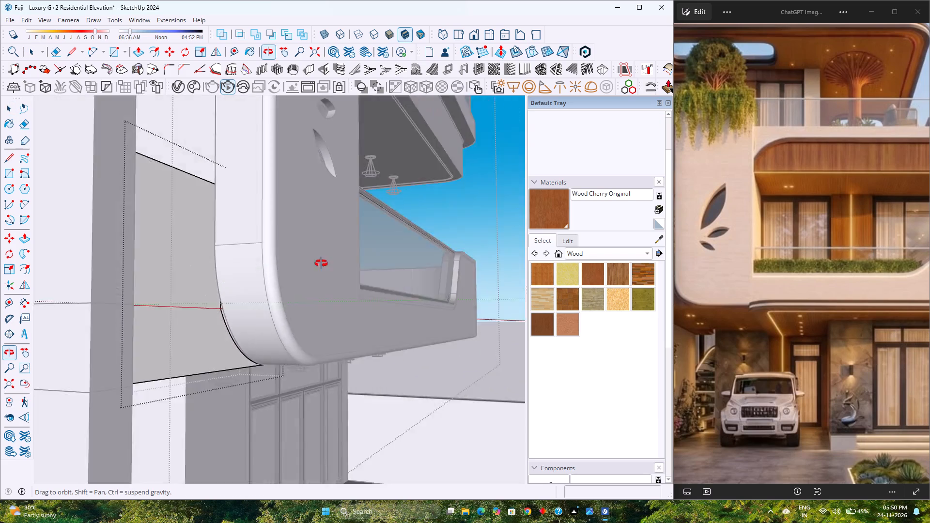
middle_drag(321, 263, 135, 212)
middle_click(135, 212)
scroll(227, 362, up, 14)
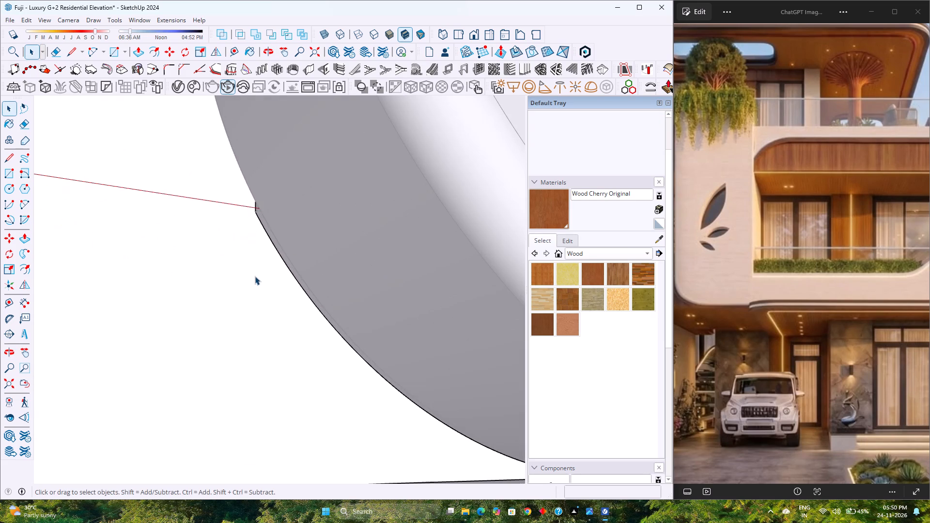
middle_drag(268, 249, 547, 456)
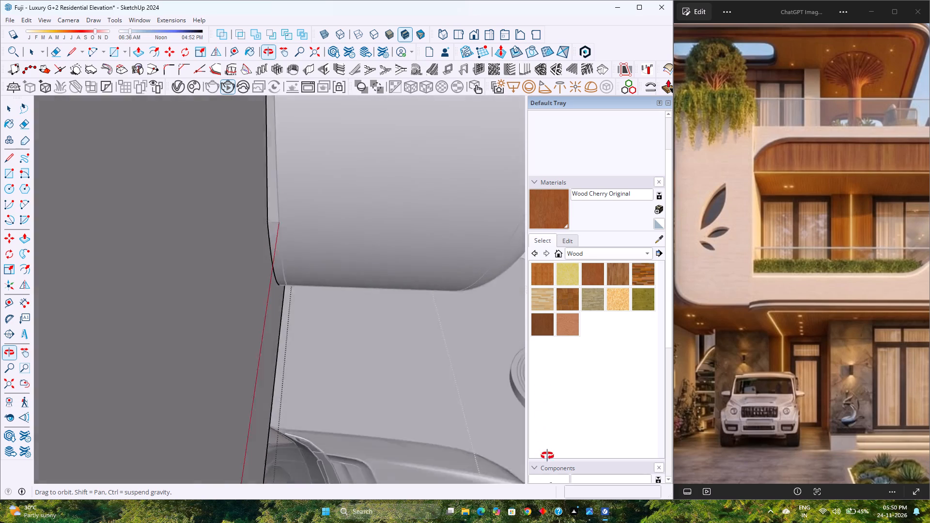
middle_drag(547, 456, 327, 354)
scroll(325, 348, down, 9)
middle_drag(277, 323, 401, 400)
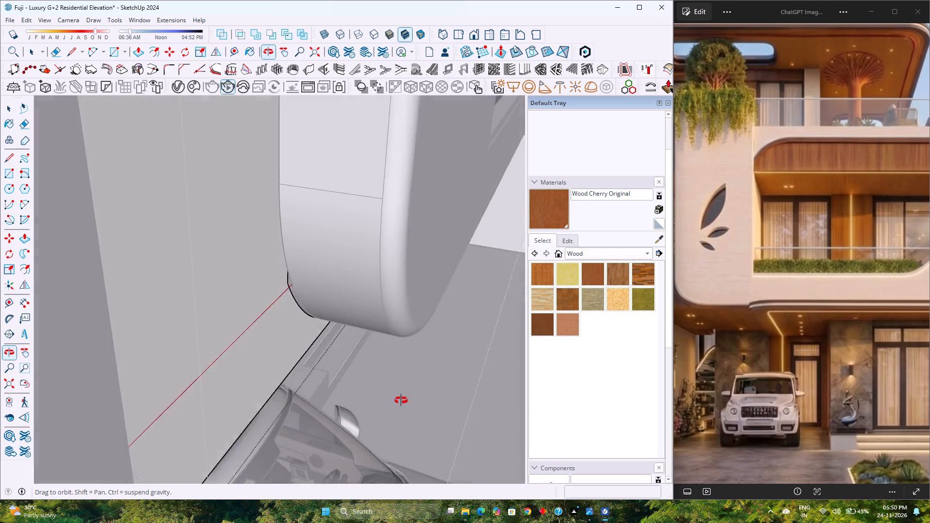
middle_drag(401, 400, 358, 522)
middle_drag(253, 248, 408, 277)
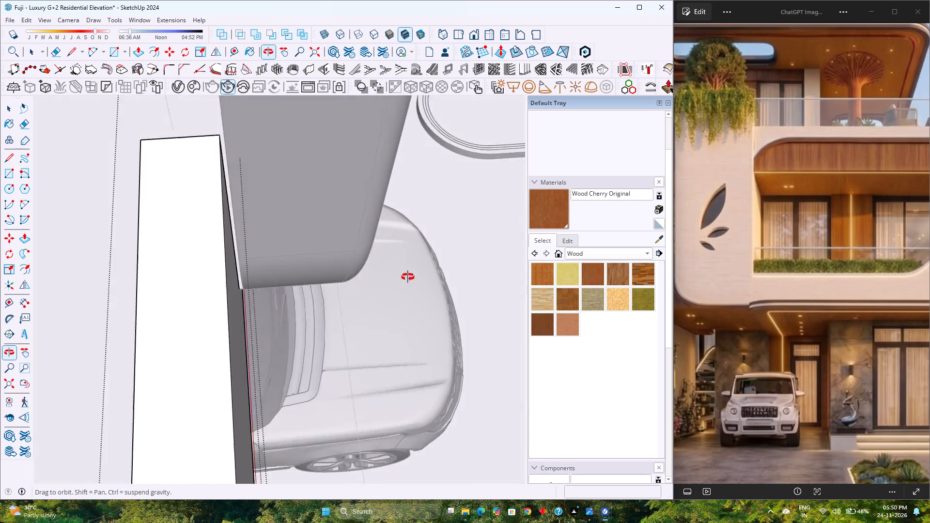
middle_drag(408, 277, 384, 272)
Undo the deletion of the wood slats on the backing panel above the car porch.
key(ctrl+z)
click(363, 247)
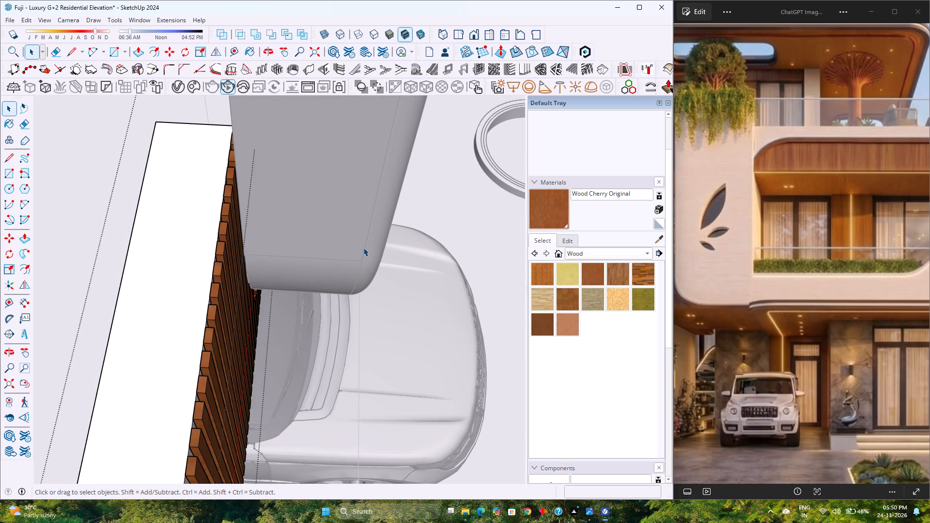
Open the tapered wood slat cut off by the curved frame corner for editing inside the nested slat group.
scroll(207, 200, up, 2)
middle_drag(206, 199, 358, 260)
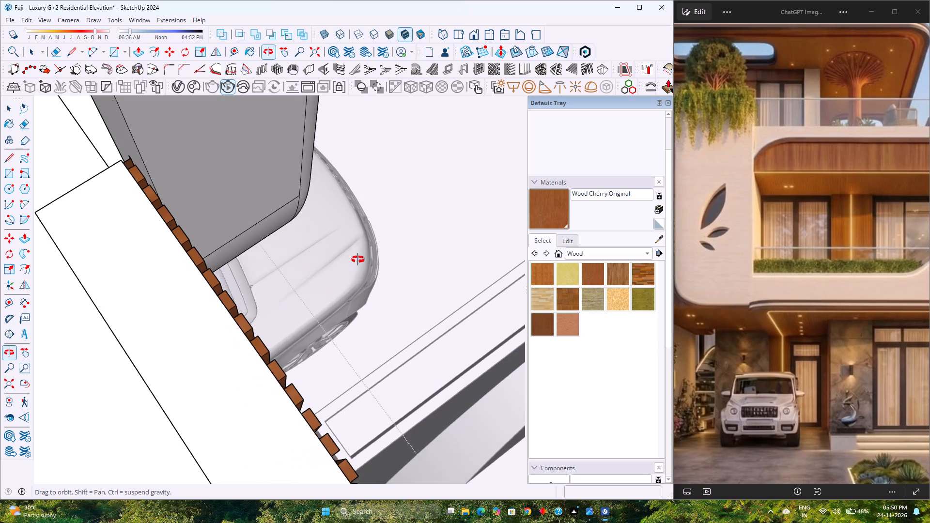
middle_drag(358, 260, 563, 329)
scroll(275, 307, down, 4)
middle_drag(95, 309, 435, 206)
scroll(247, 328, up, 11)
middle_drag(161, 328, 308, 288)
scroll(213, 324, up, 9)
double_click(205, 294)
scroll(205, 294, up, 4)
double_click(205, 292)
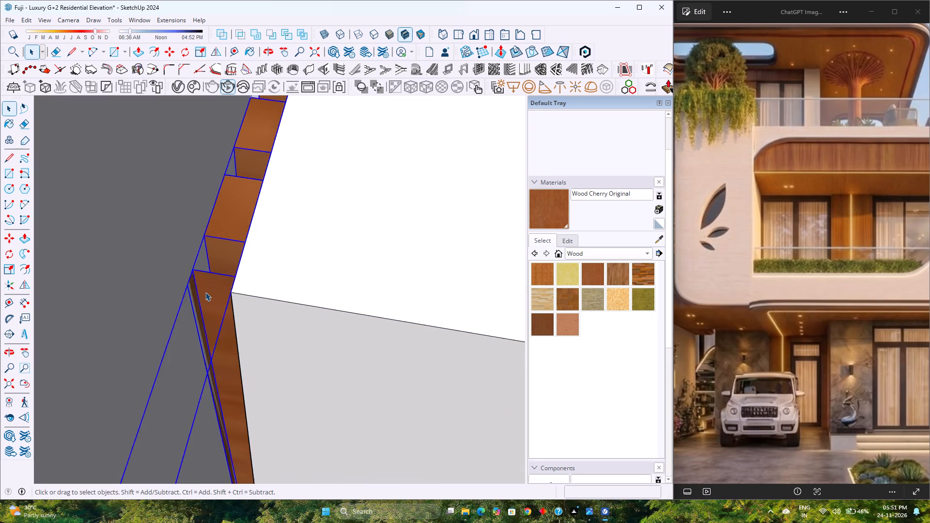
scroll(205, 292, up, 3)
middle_drag(205, 292, 216, 350)
double_click(200, 296)
scroll(201, 294, up, 3)
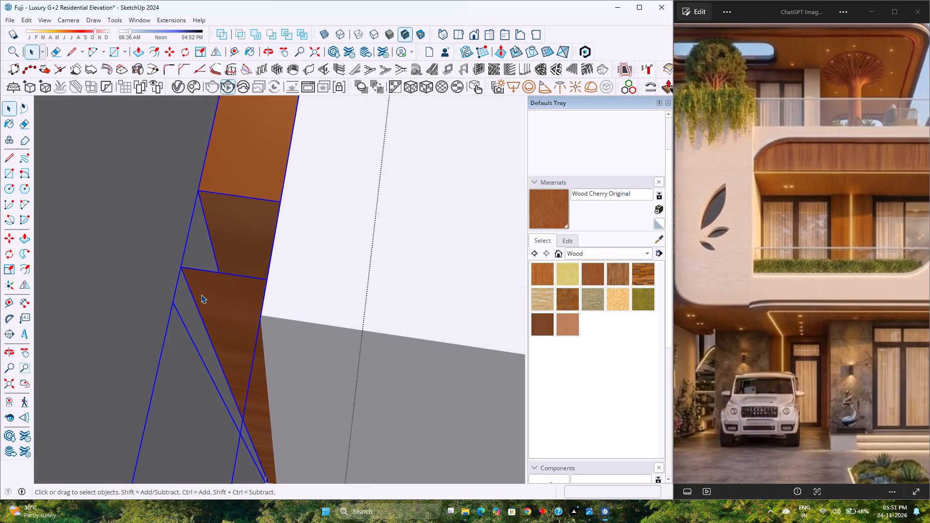
scroll(201, 294, up, 1)
double_click(205, 291)
double_click(207, 289)
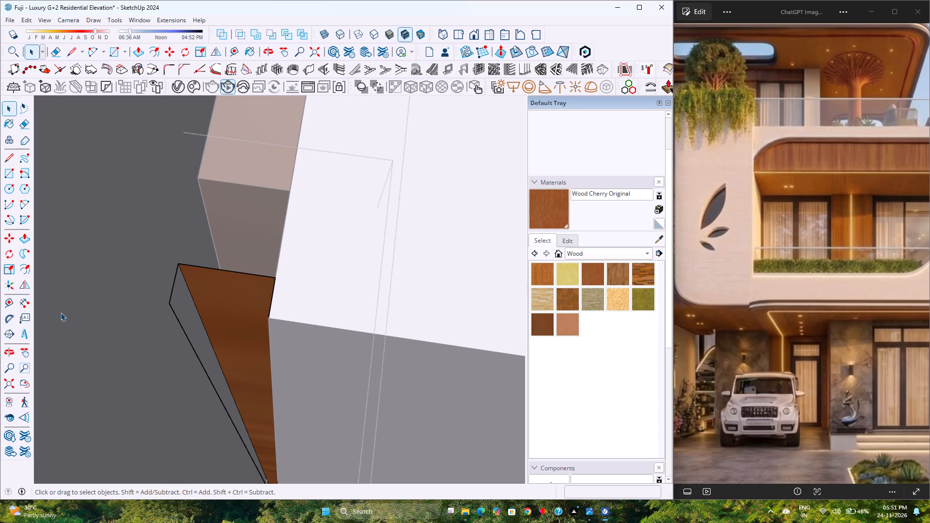
Draw edges with the Line tool across both ends of the tapered slat to close its open faces, the first 1/2" long.
click(75, 51)
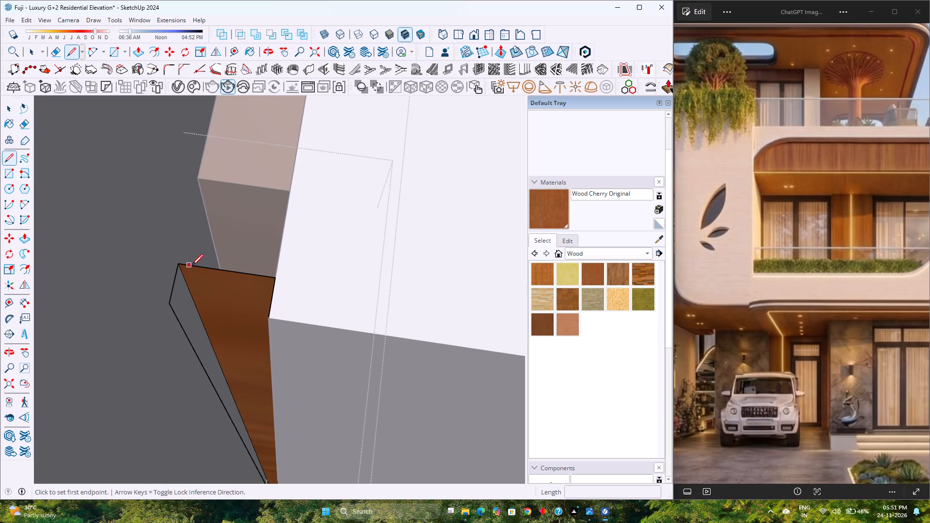
click(173, 300)
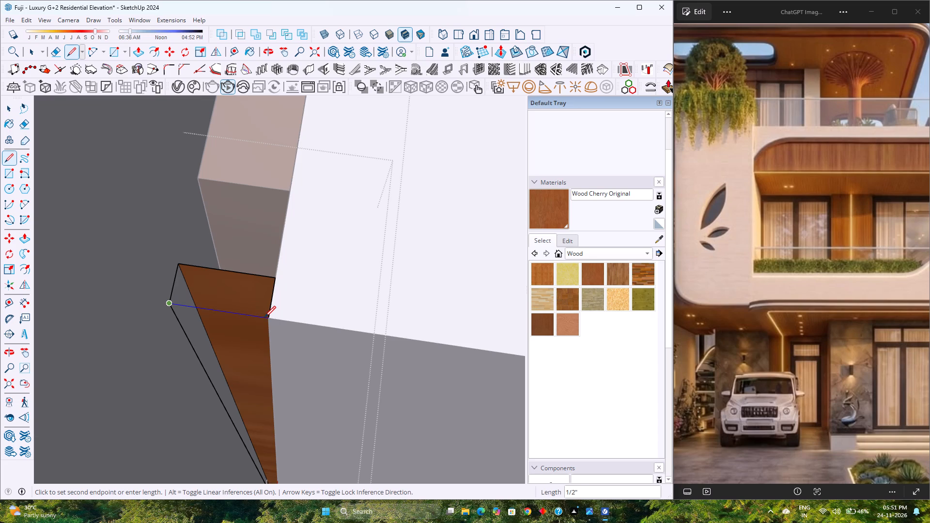
click(264, 317)
scroll(253, 311, down, 6)
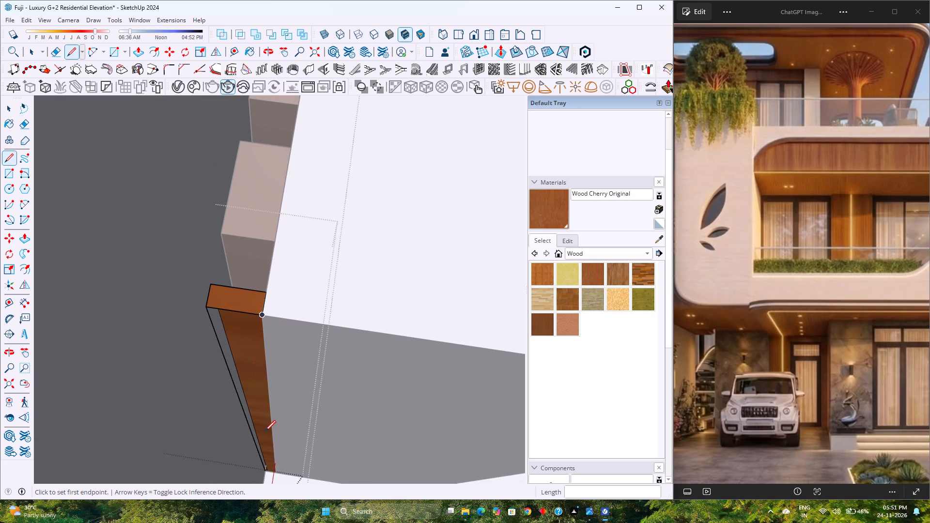
scroll(267, 477, up, 20)
scroll(267, 477, up, 1)
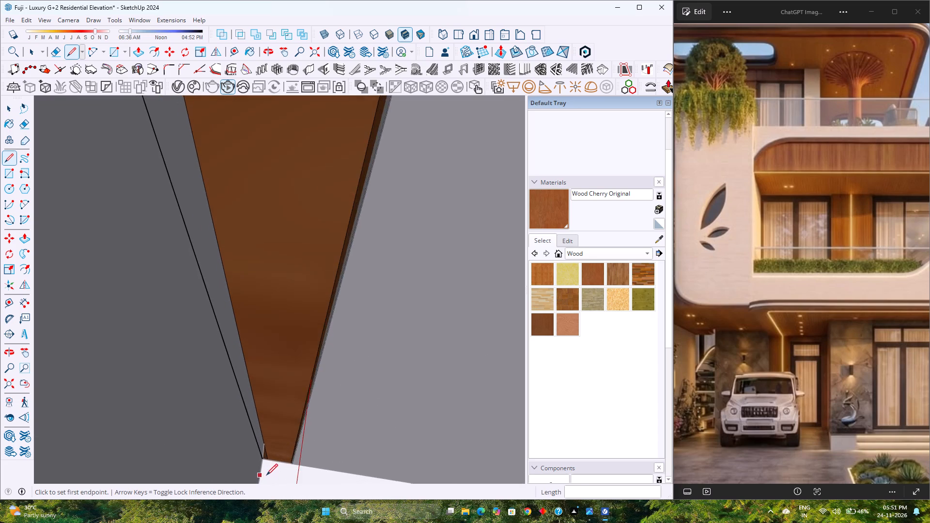
scroll(266, 475, up, 15)
middle_drag(264, 461, 254, 322)
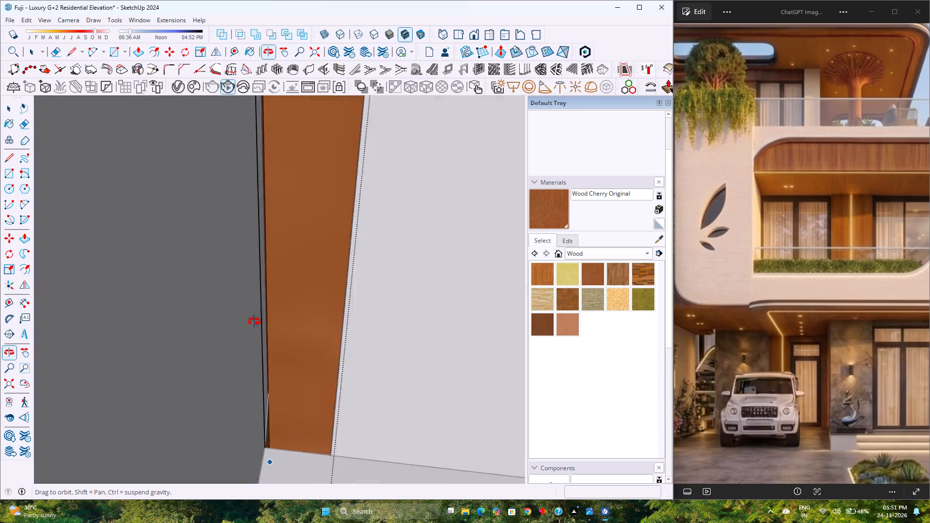
middle_drag(254, 322, 228, 300)
scroll(263, 452, up, 9)
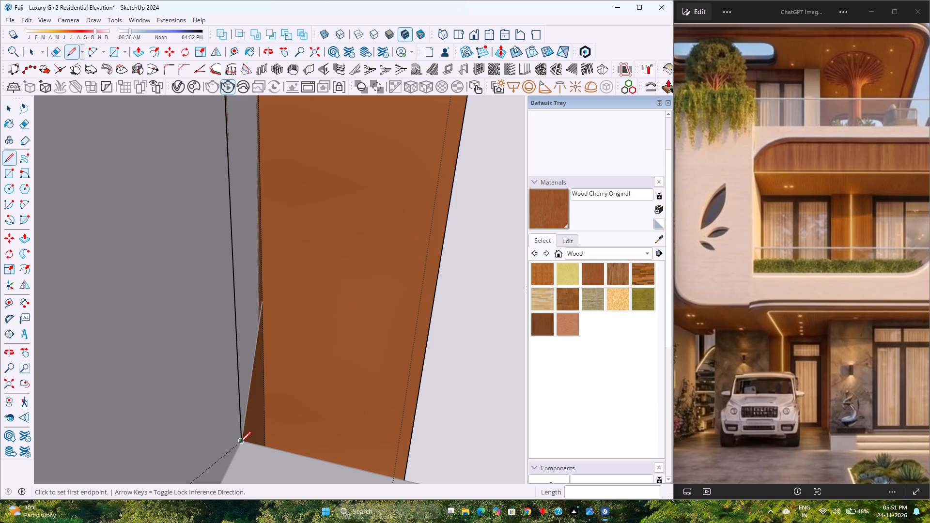
click(240, 443)
scroll(265, 458, down, 3)
middle_drag(268, 459, 342, 509)
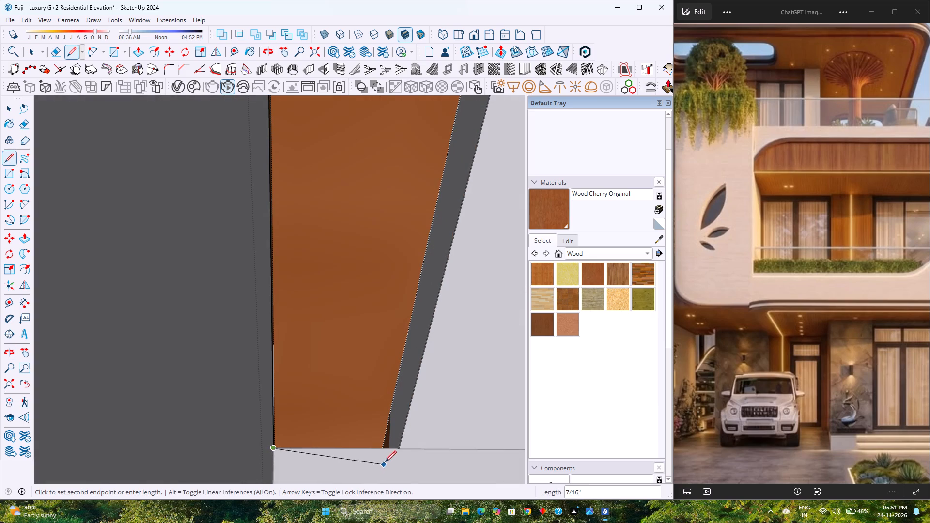
click(398, 448)
scroll(395, 448, down, 4)
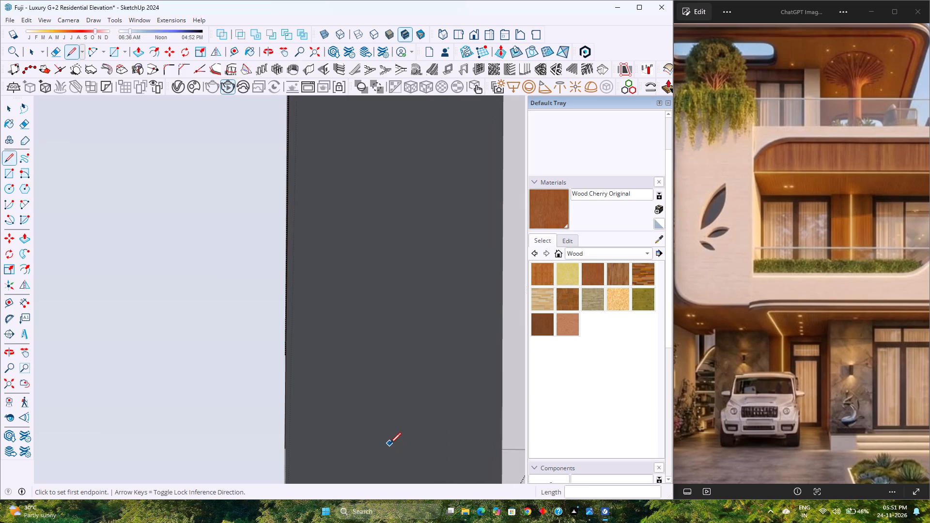
key(space)
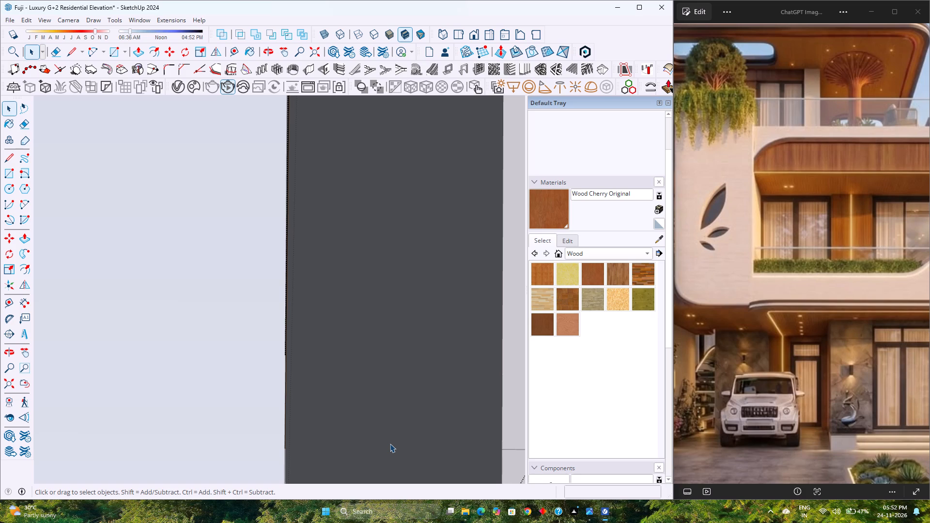
Fit the whole house model in view and close the open slat and its nested parent groups level by level.
scroll(379, 433, down, 14)
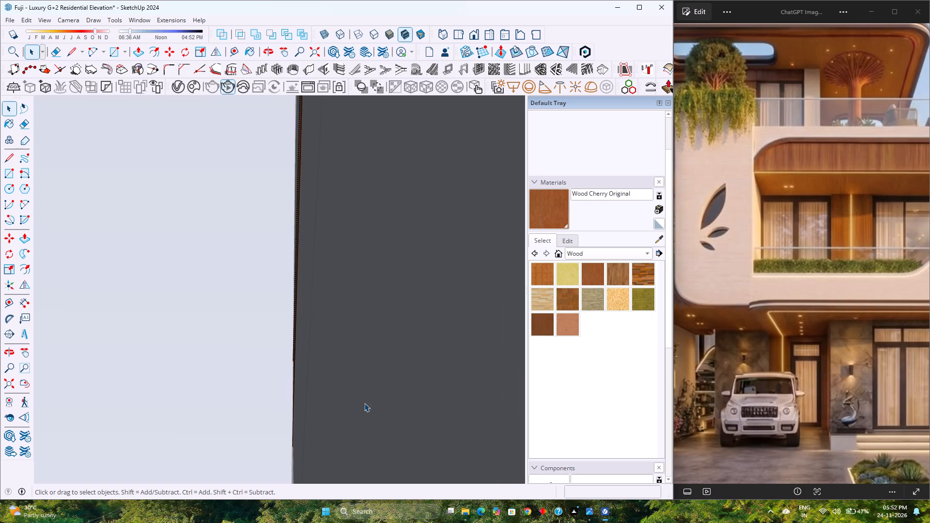
scroll(364, 403, down, 11)
scroll(381, 359, down, 6)
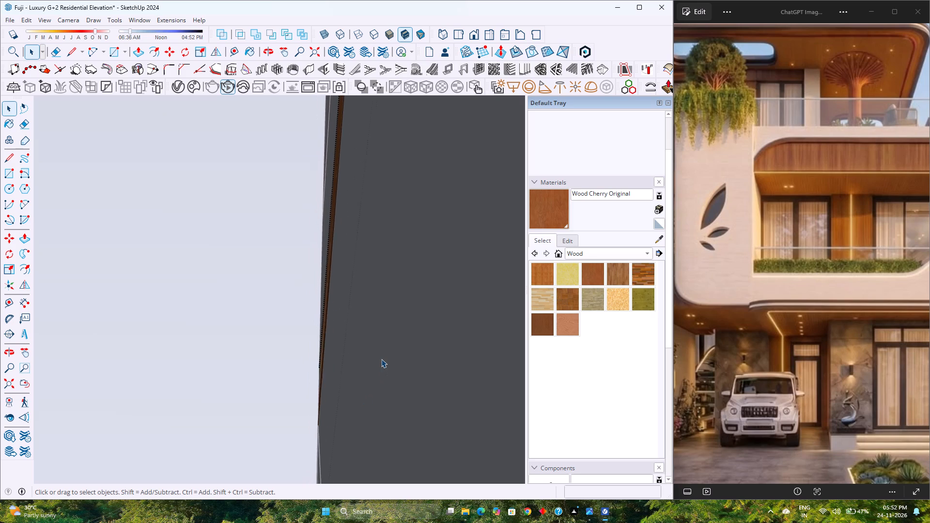
scroll(381, 359, down, 9)
click(9, 383)
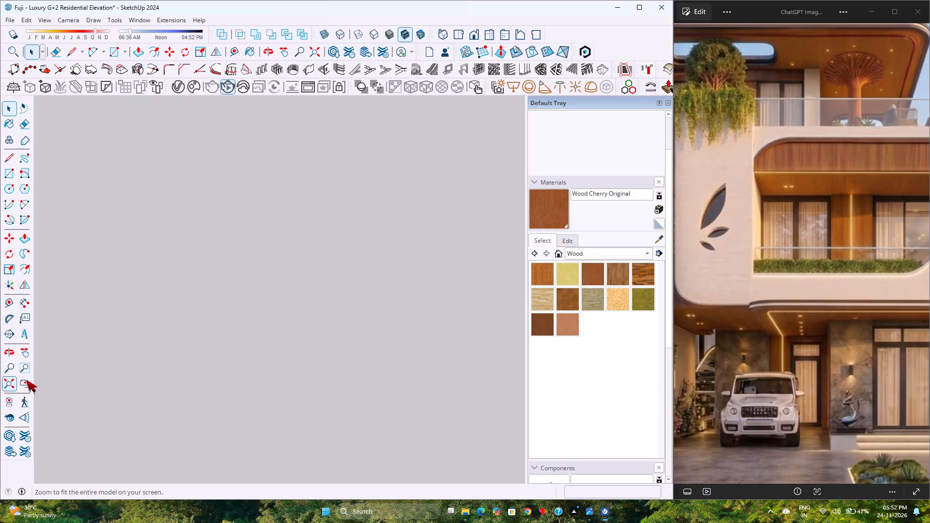
middle_drag(242, 380, 271, 351)
scroll(275, 349, down, 4)
middle_drag(242, 373, 372, 286)
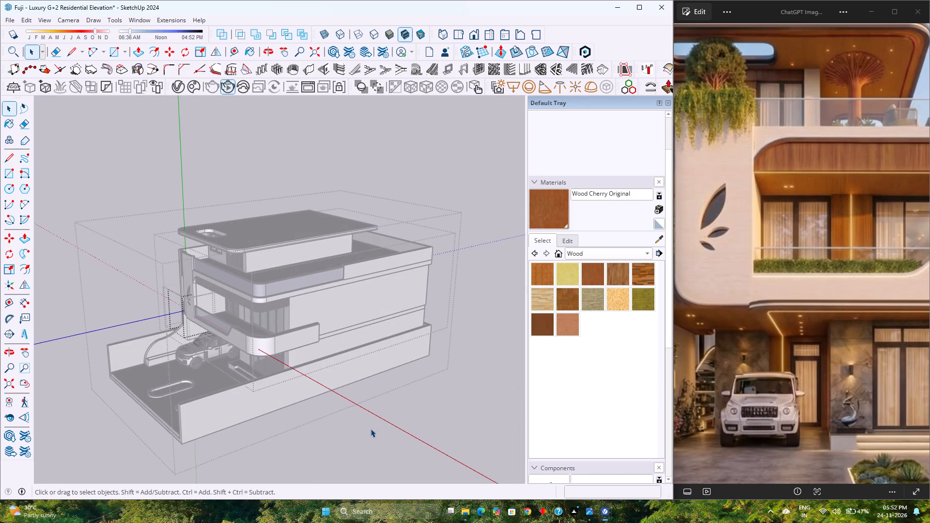
click(347, 441)
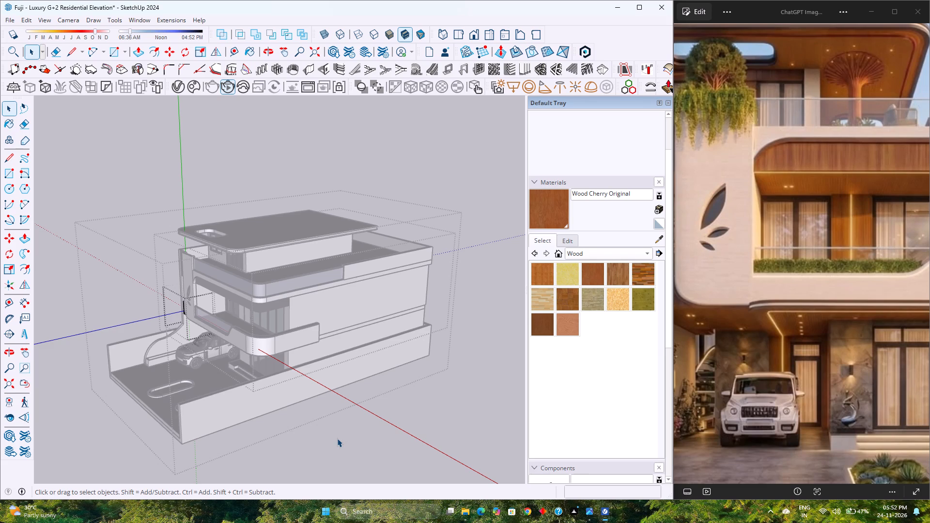
scroll(345, 451, down, 2)
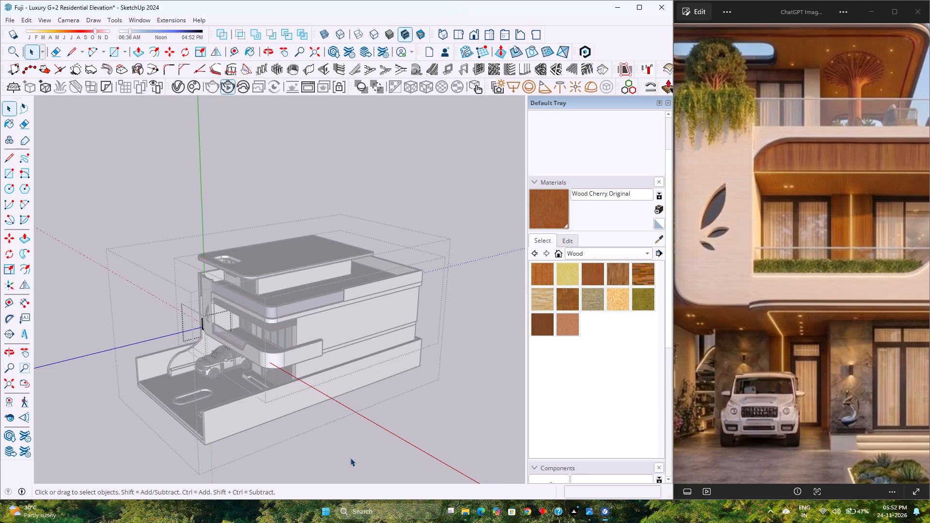
click(360, 473)
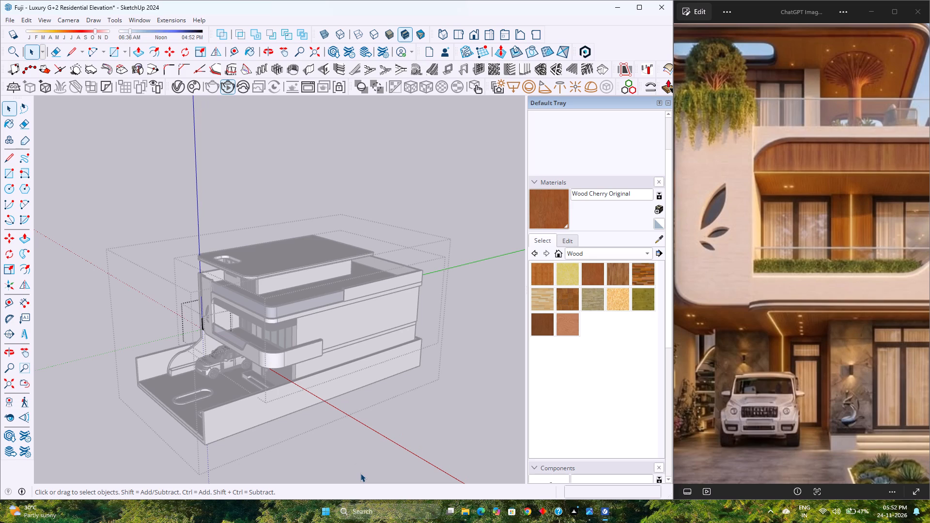